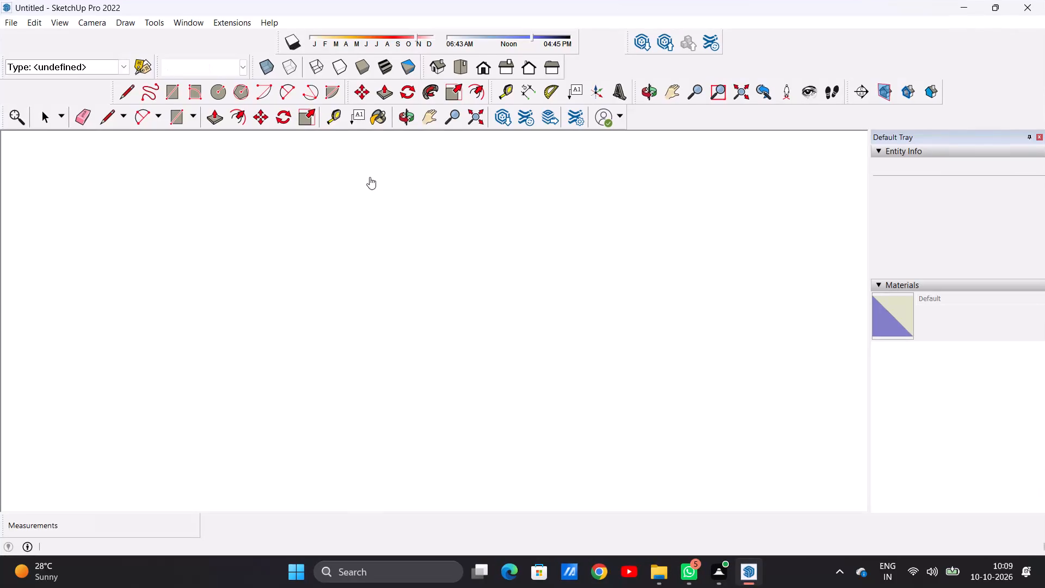
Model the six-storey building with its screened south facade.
In the top view, draw a rectangle about 10' 3" by 7' 7" in the empty area beside the origin.
scroll(396, 323, "down", 5)
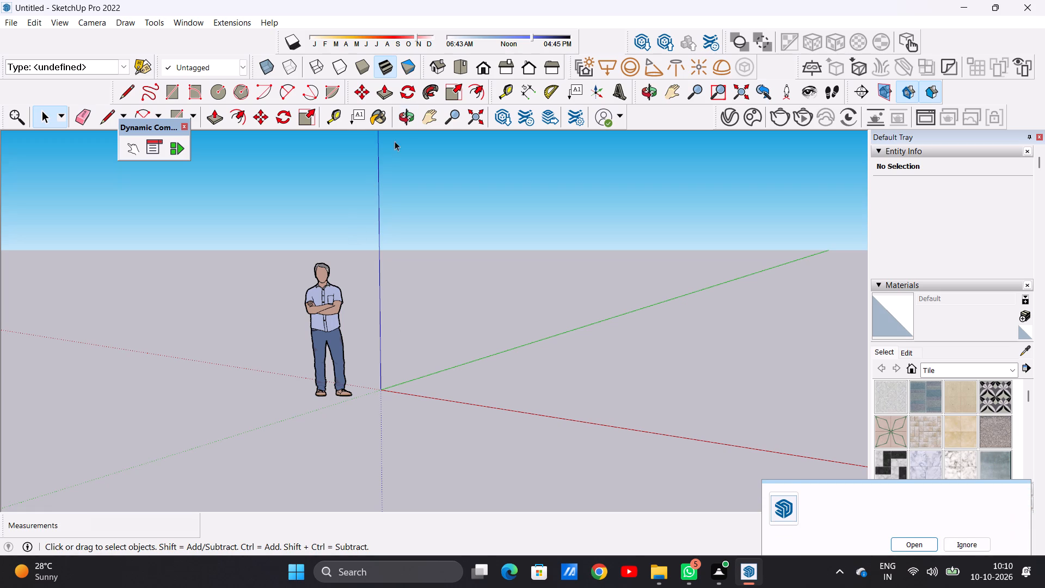
left_click(462, 62)
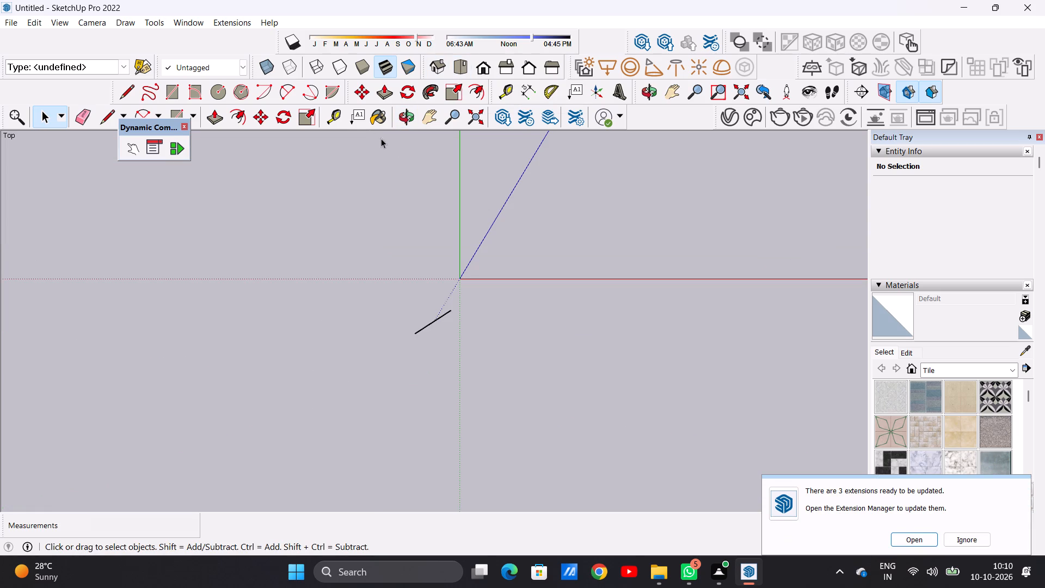
scroll(716, 211, "up", 7)
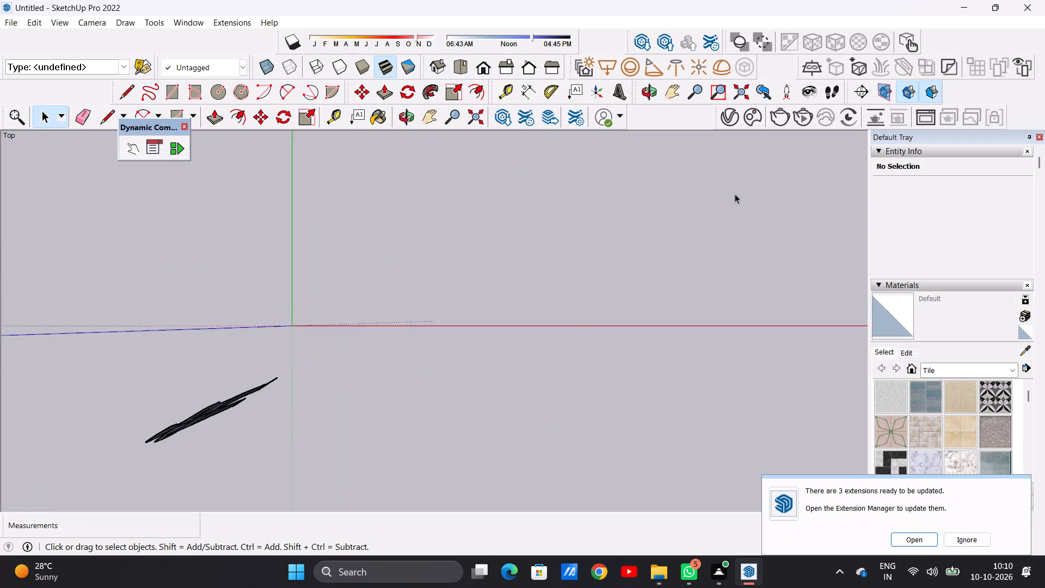
scroll(735, 194, "up", 4)
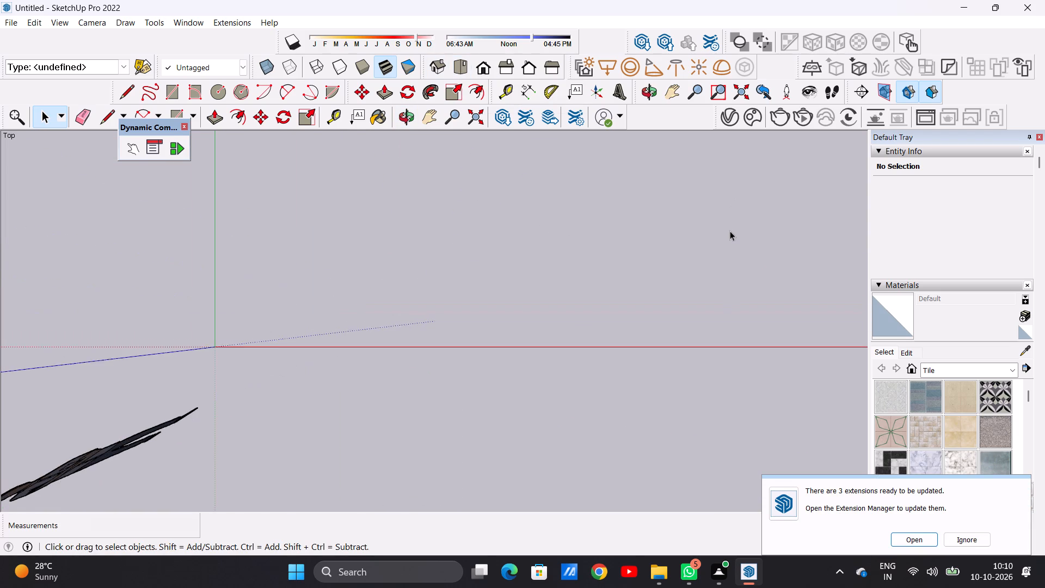
scroll(730, 231, "up", 1)
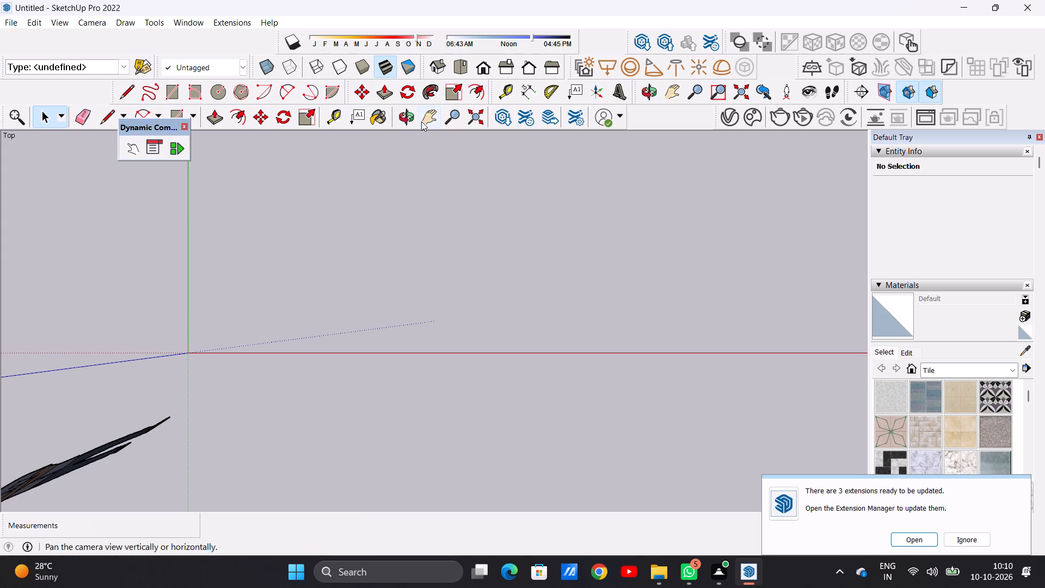
left_click(423, 119)
left_click_drag(190, 348, 54, 422)
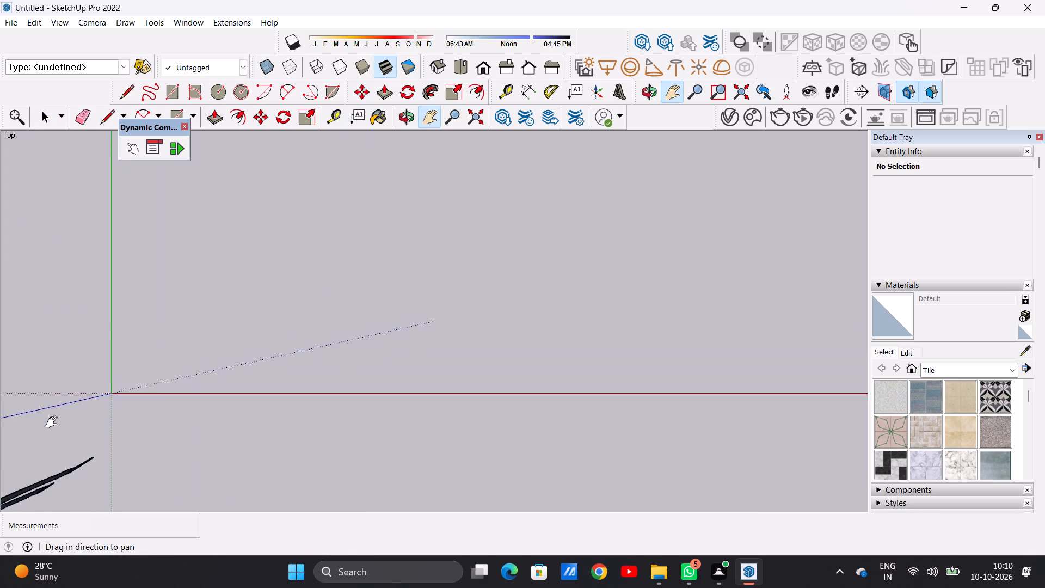
left_click_drag(54, 422, 0, 515)
left_click_drag(93, 433, 30, 488)
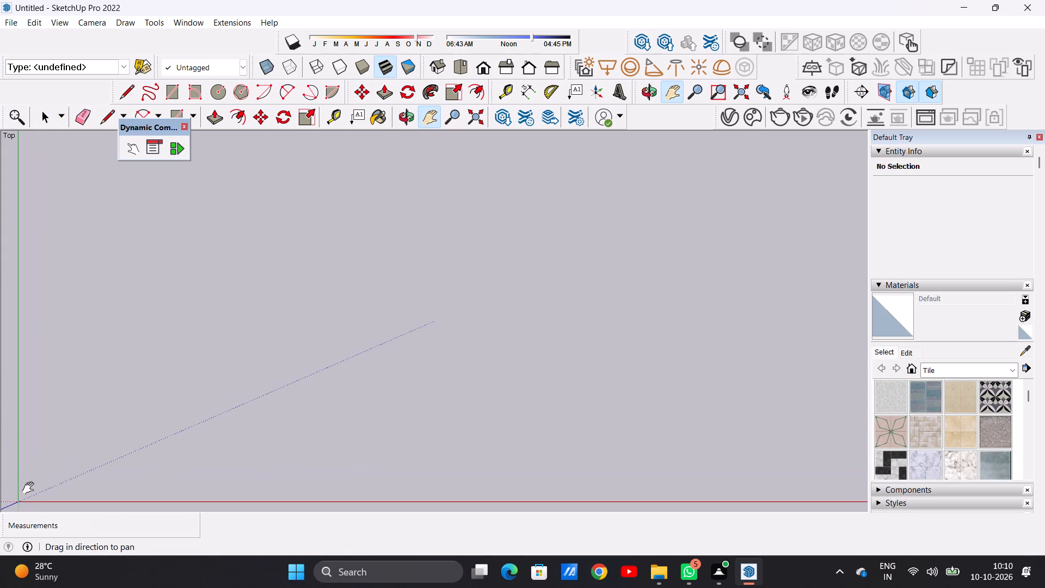
key("space")
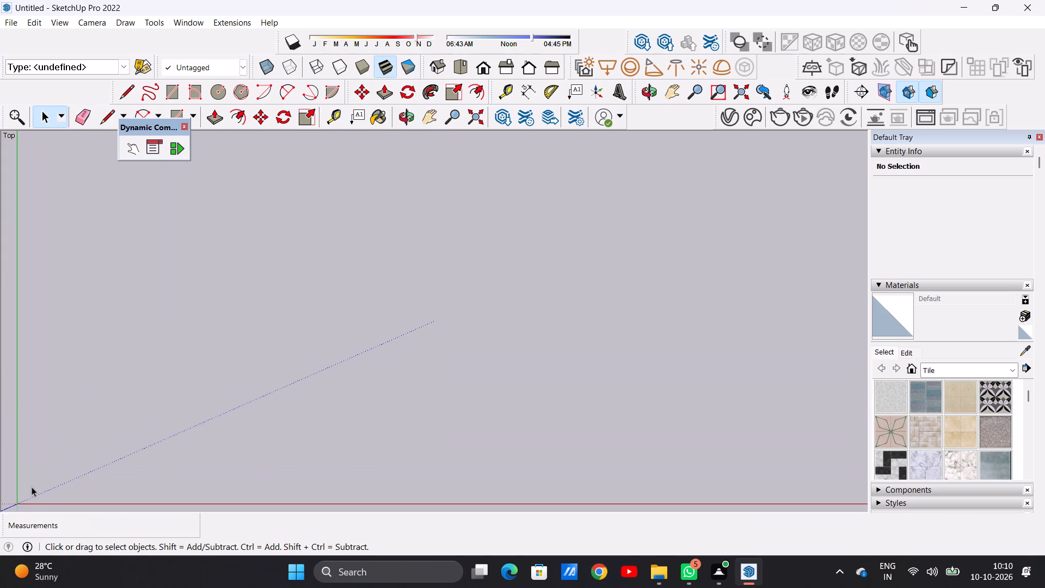
key("space")
key("r")
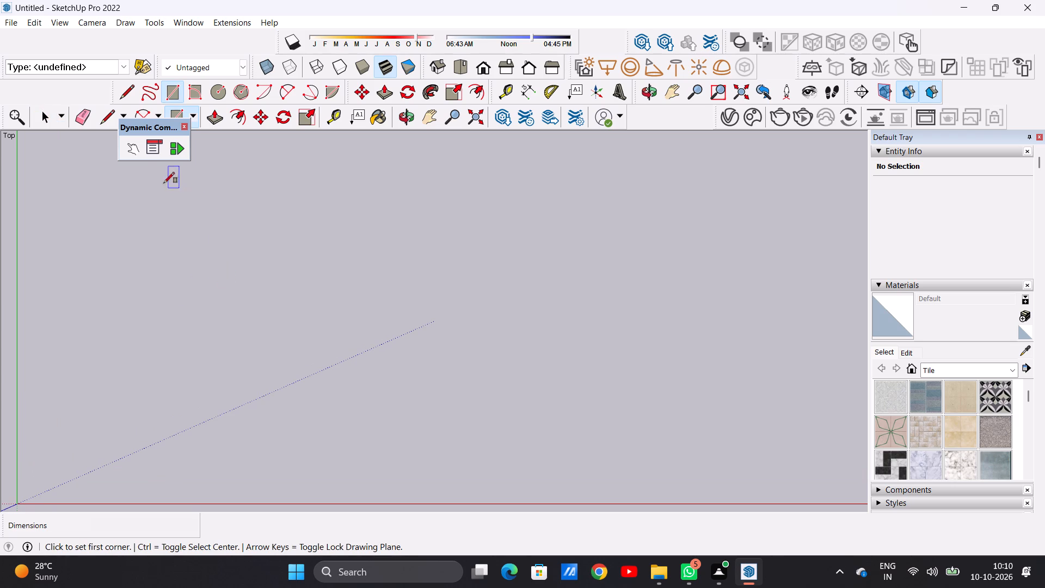
left_click(145, 179)
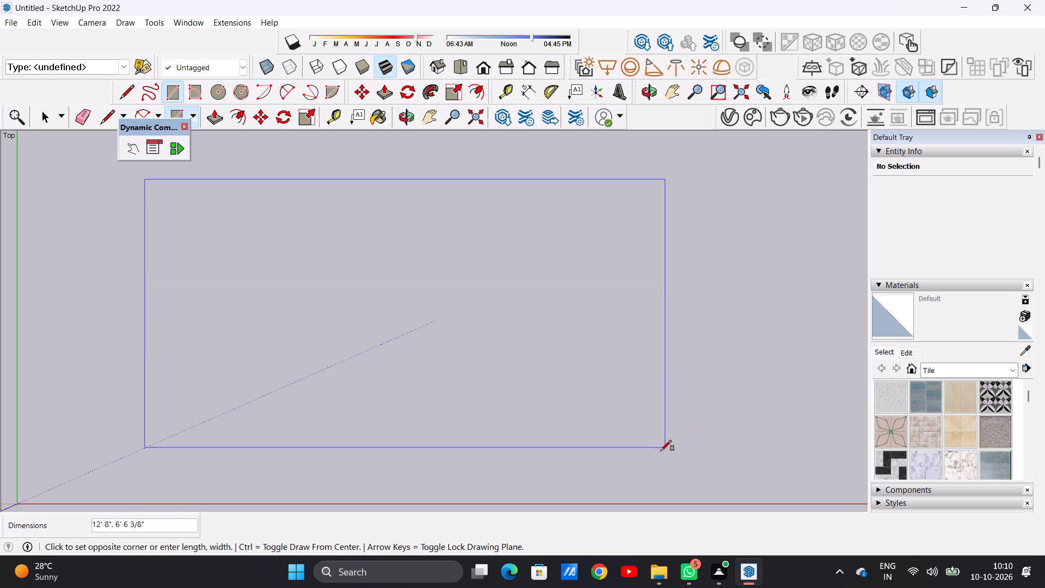
left_click(567, 491)
key("space")
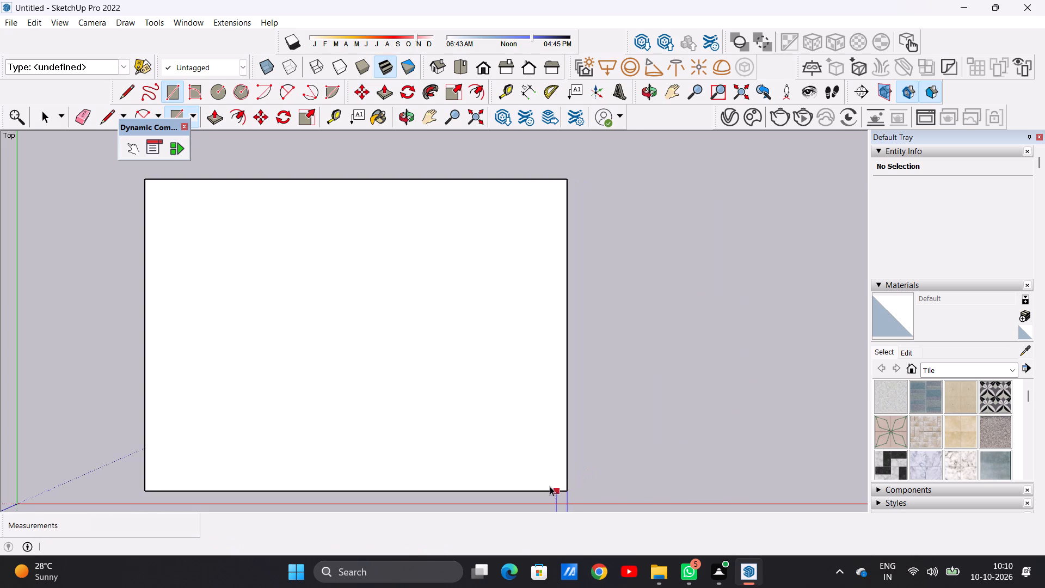
Move the whole rectangle diagonally about 11' 6" farther away from the origin.
scroll(360, 400, "down", 11)
scroll(407, 389, "up", 7)
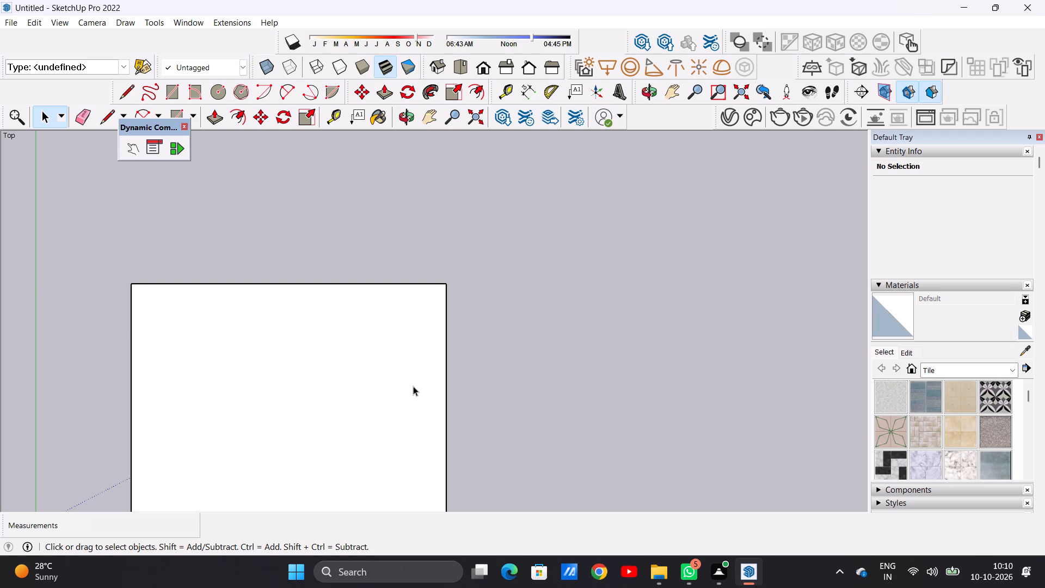
scroll(405, 352, "down", 13)
scroll(399, 365, "up", 1)
scroll(399, 365, "down", 1)
scroll(489, 353, "up", 7)
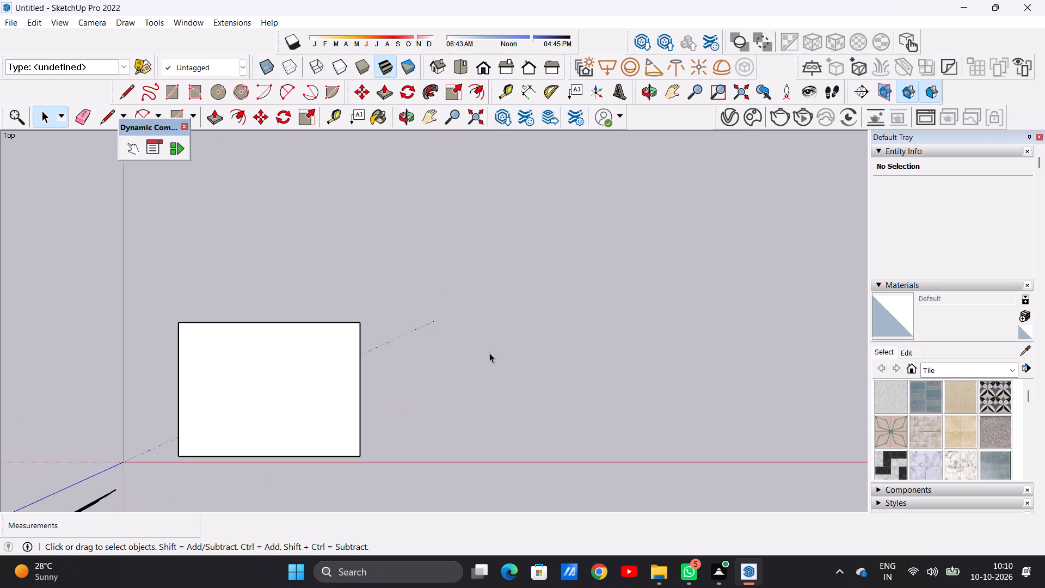
scroll(483, 318, "up", 3)
triple_click(253, 403)
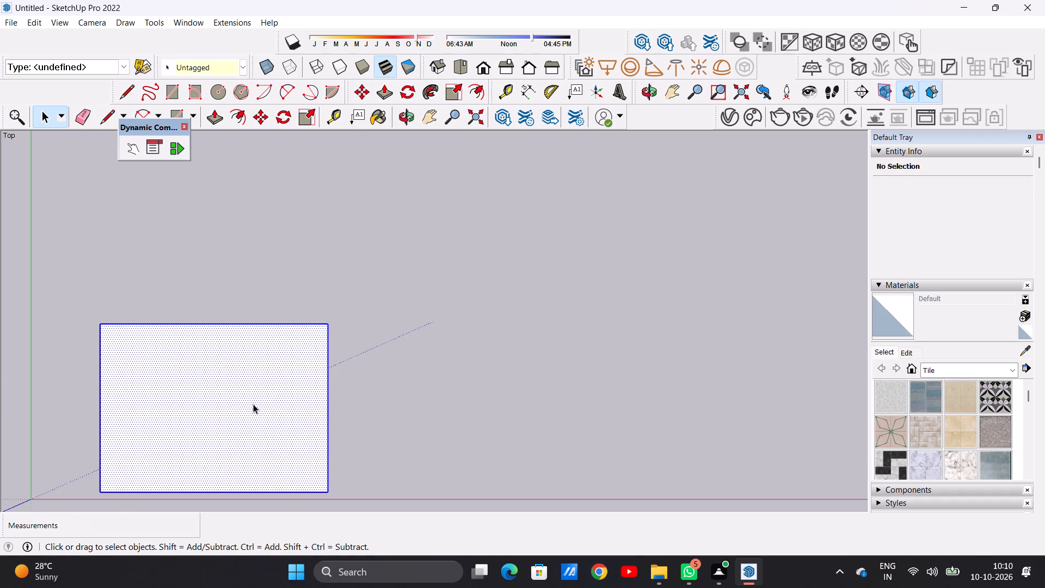
key("m")
left_click(328, 328)
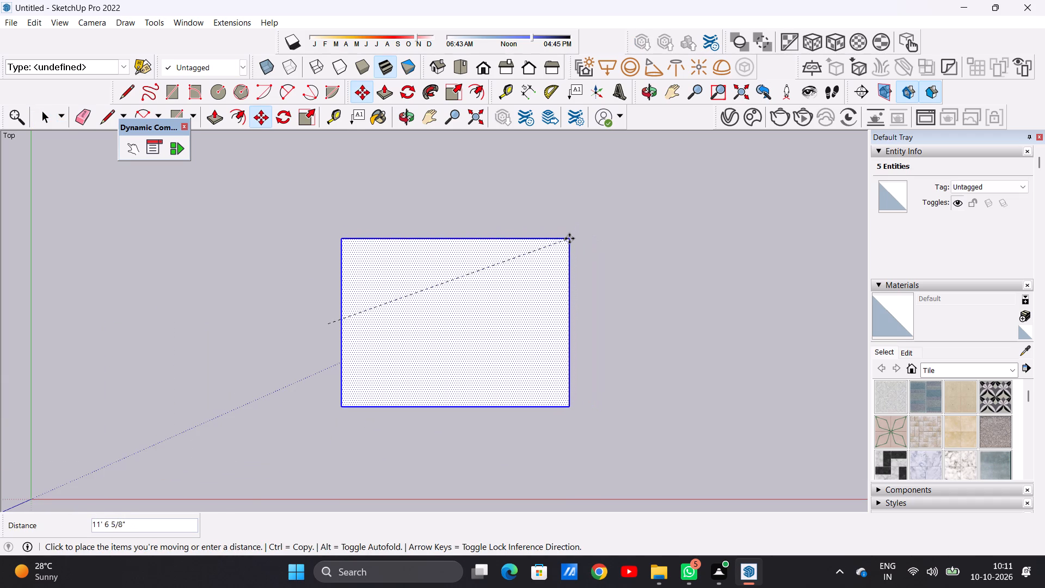
left_click(567, 242)
key("space")
left_click_drag(813, 292, 805, 292)
Draw a second rectangle about 6' 2" wide and 7' 7" deep, sharing the first rectangle's full right edge.
scroll(398, 301, "down", 6)
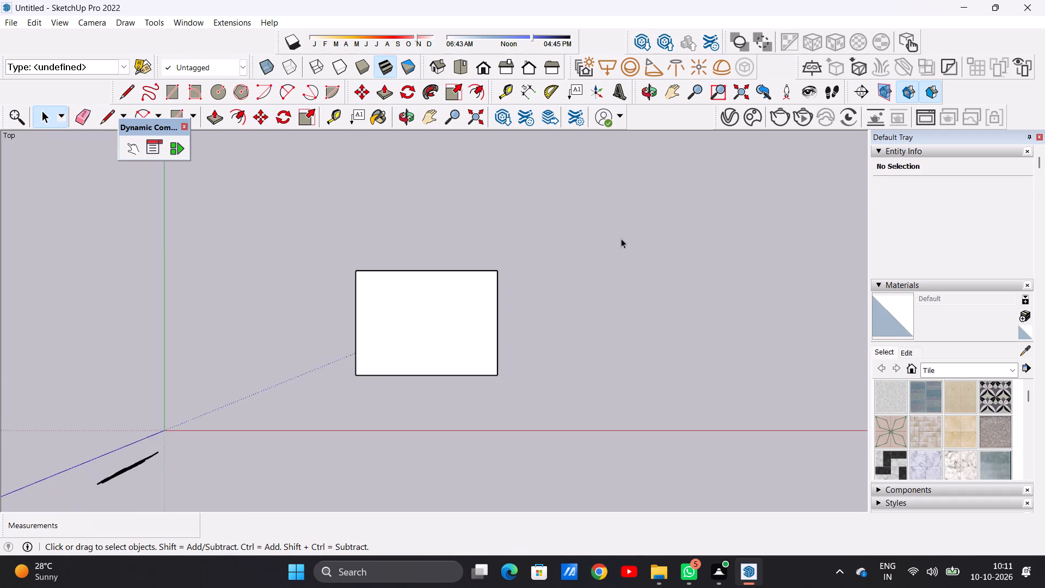
scroll(625, 214, "up", 6)
scroll(580, 229, "down", 6)
scroll(486, 260, "up", 5)
scroll(477, 250, "down", 1)
scroll(501, 285, "up", 2)
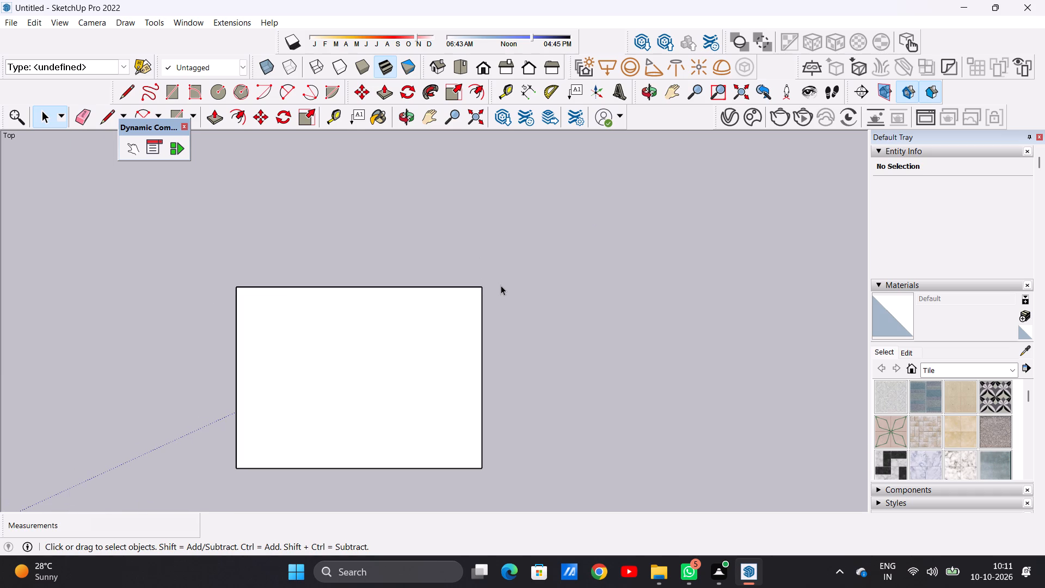
key("r")
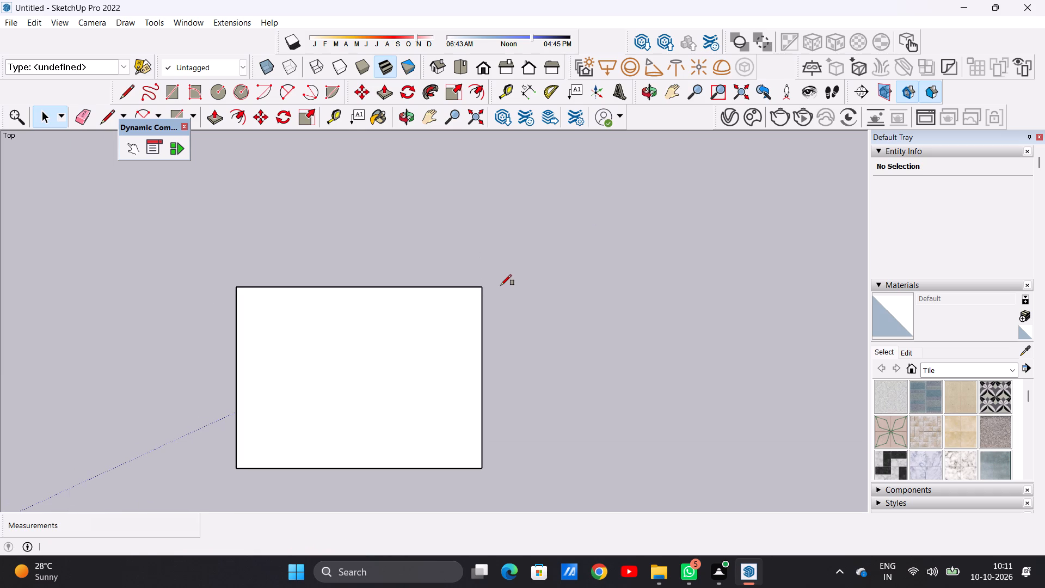
left_click(480, 289)
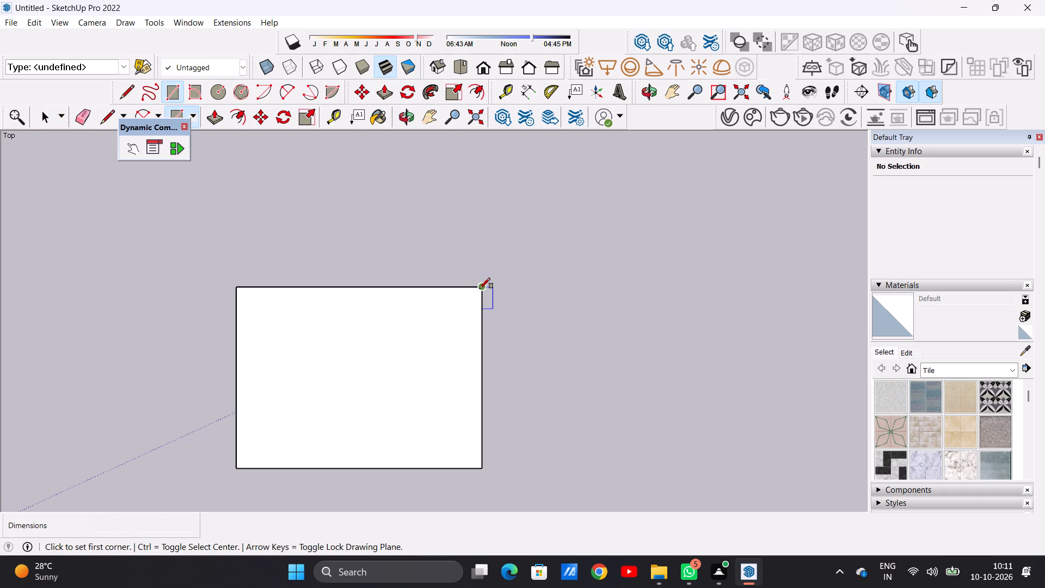
left_click(482, 470)
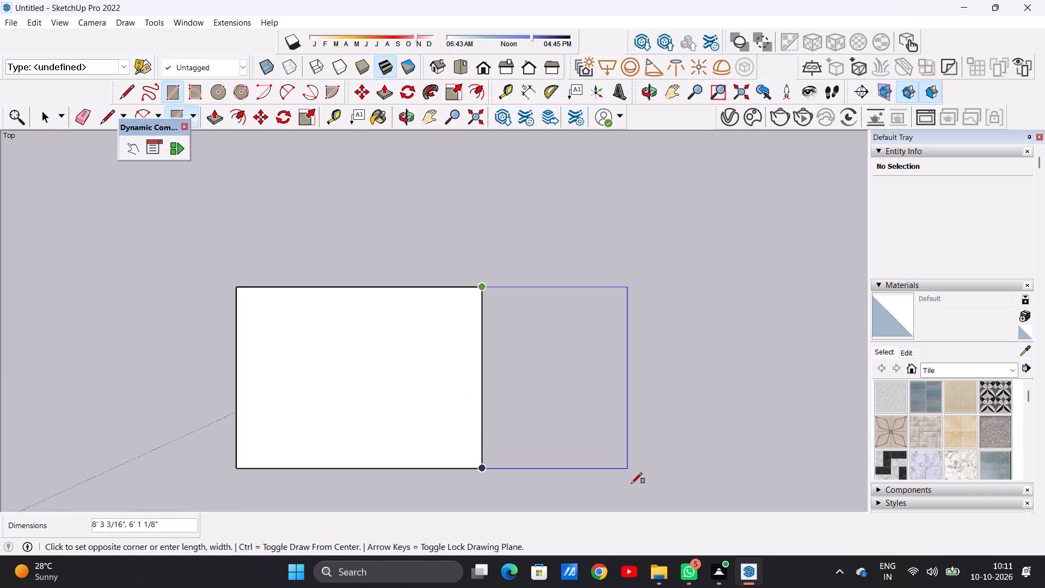
left_click(631, 481)
key("space")
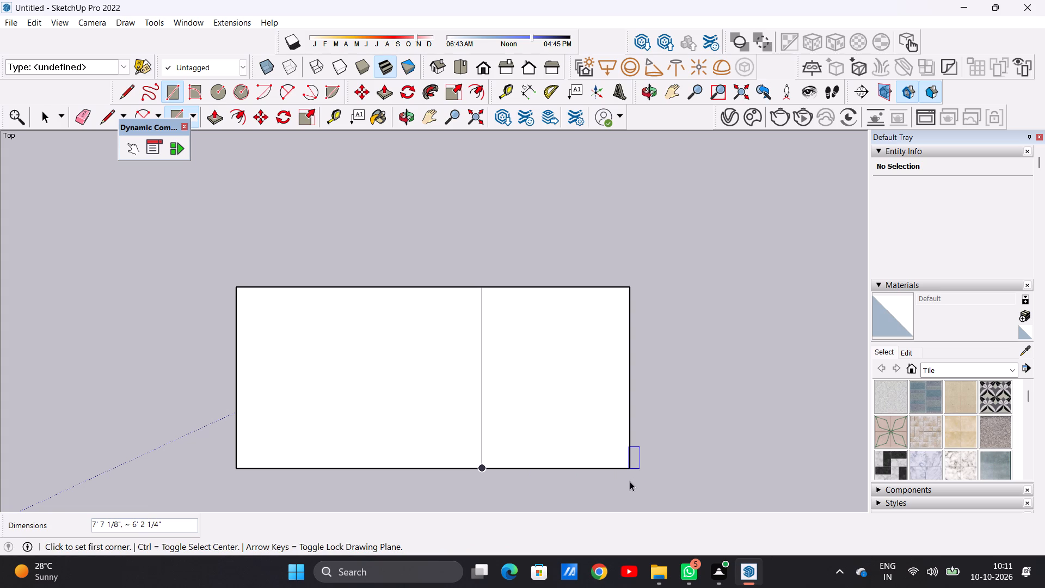
Draw a third rectangle about 16' 6" long, spanning and adjoining the upper edges of both existing rectangles.
scroll(523, 442, "down", 3)
scroll(524, 439, "up", 3)
scroll(524, 439, "down", 1)
scroll(524, 439, "up", 1)
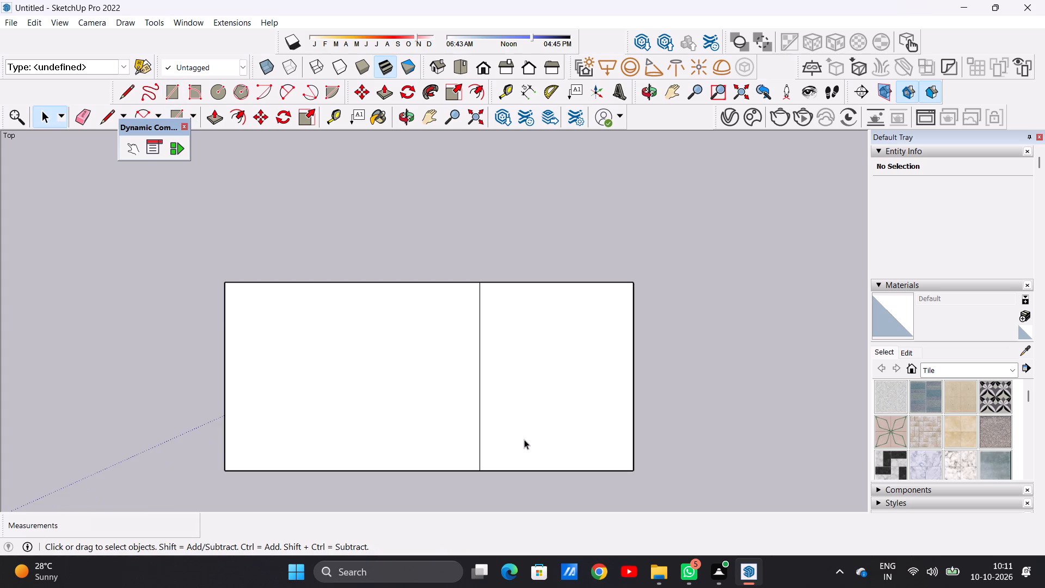
key("r")
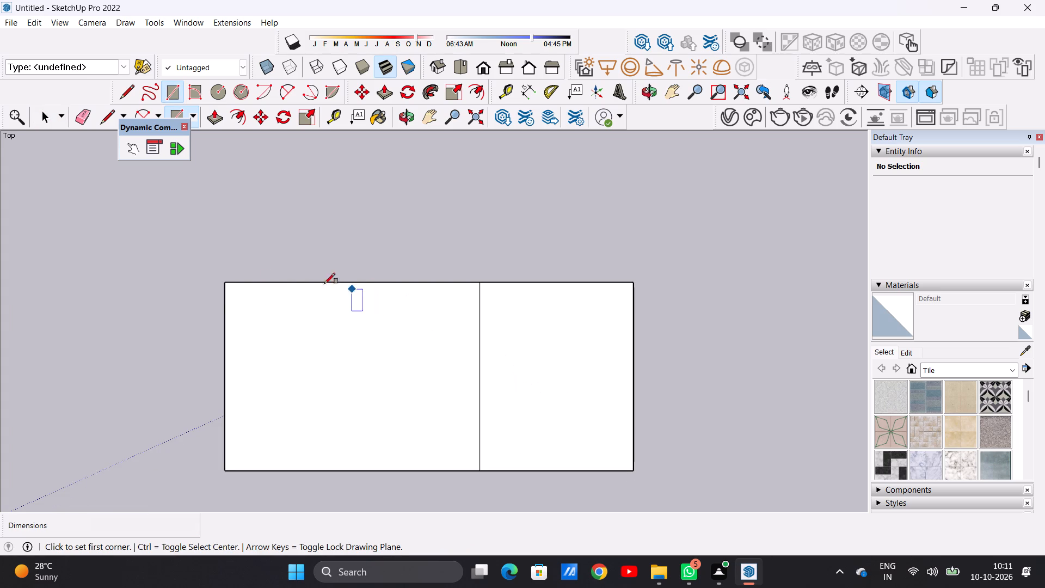
left_click(222, 280)
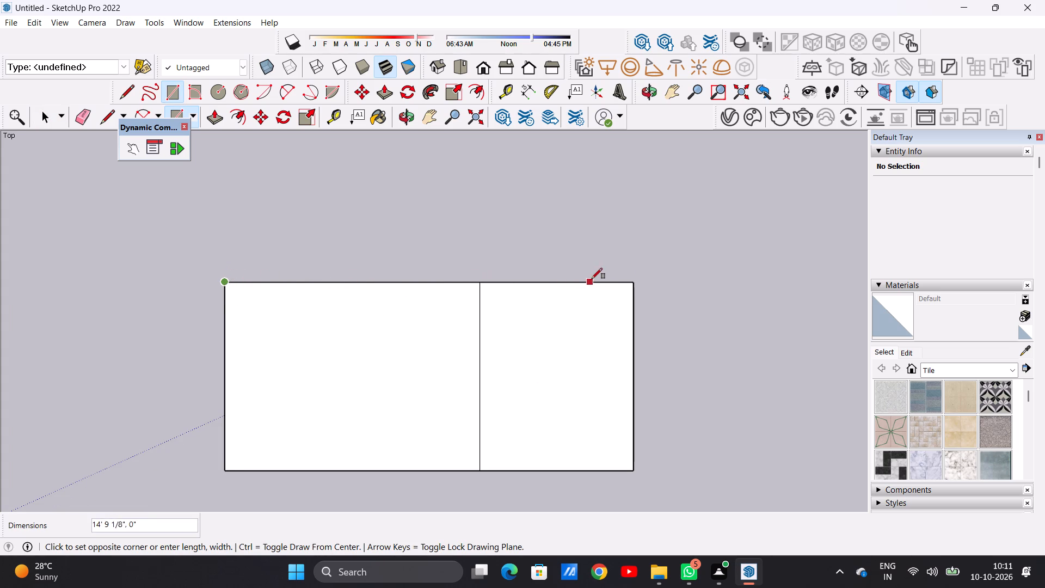
left_click(631, 282)
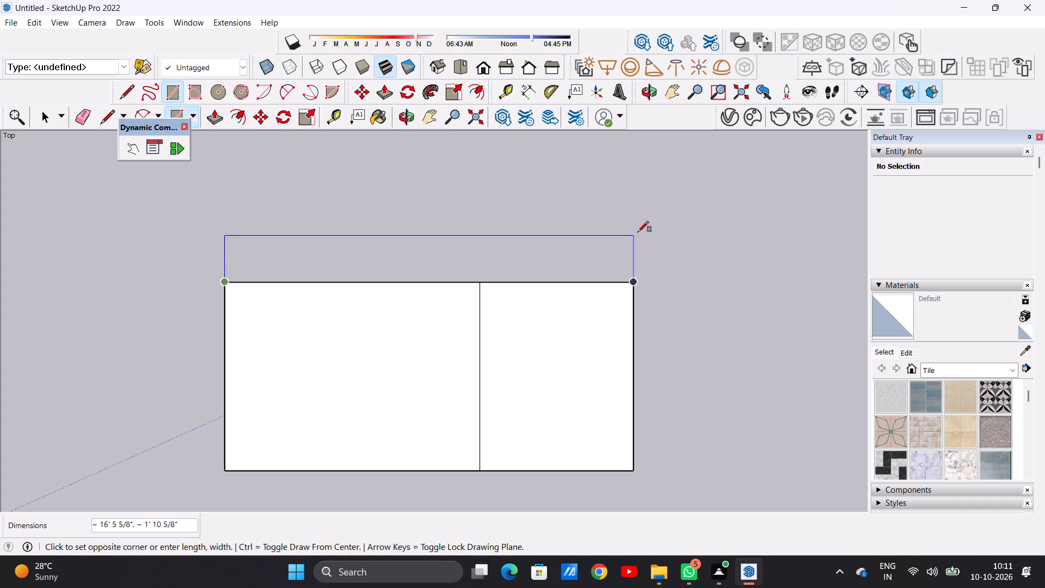
left_click(640, 192)
key("space")
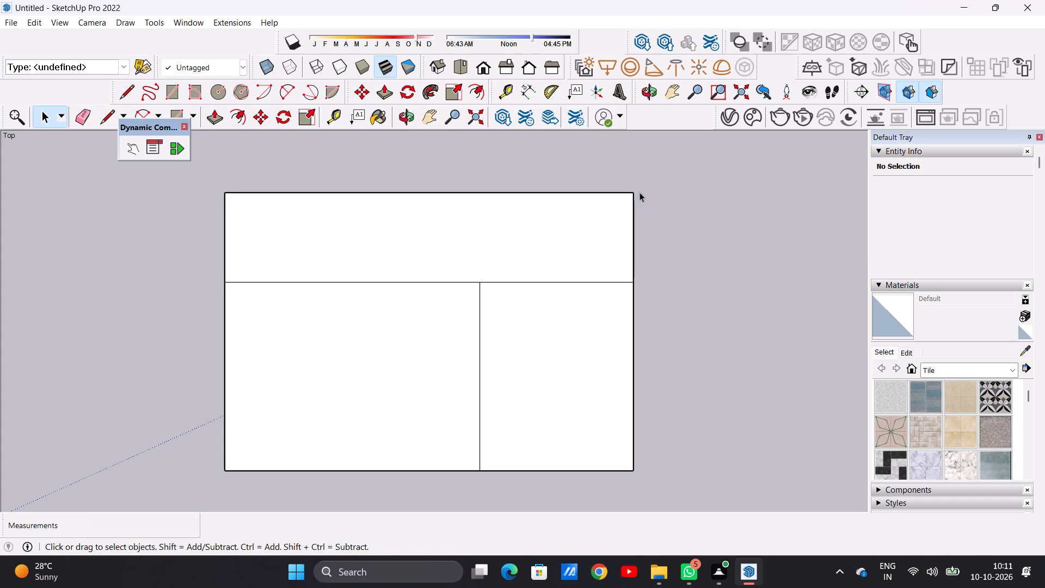
Erase the interior dividing lines between the three rectangles to merge them into one face.
type("ED")
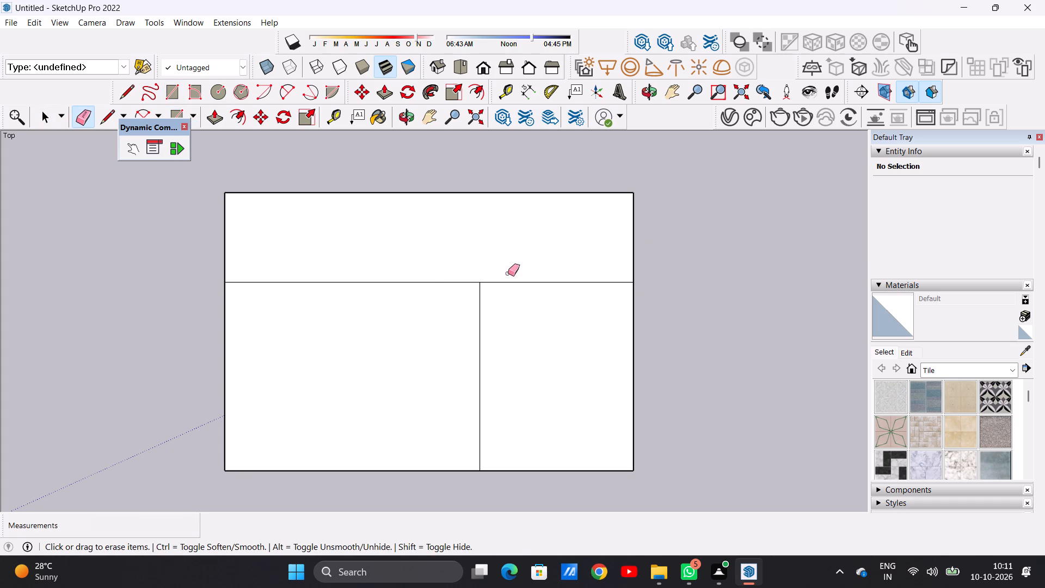
left_click_drag(510, 266, 512, 296)
left_click_drag(417, 273, 435, 318)
left_click_drag(509, 329, 448, 329)
left_click_drag(446, 259, 454, 308)
left_click_drag(485, 326, 465, 329)
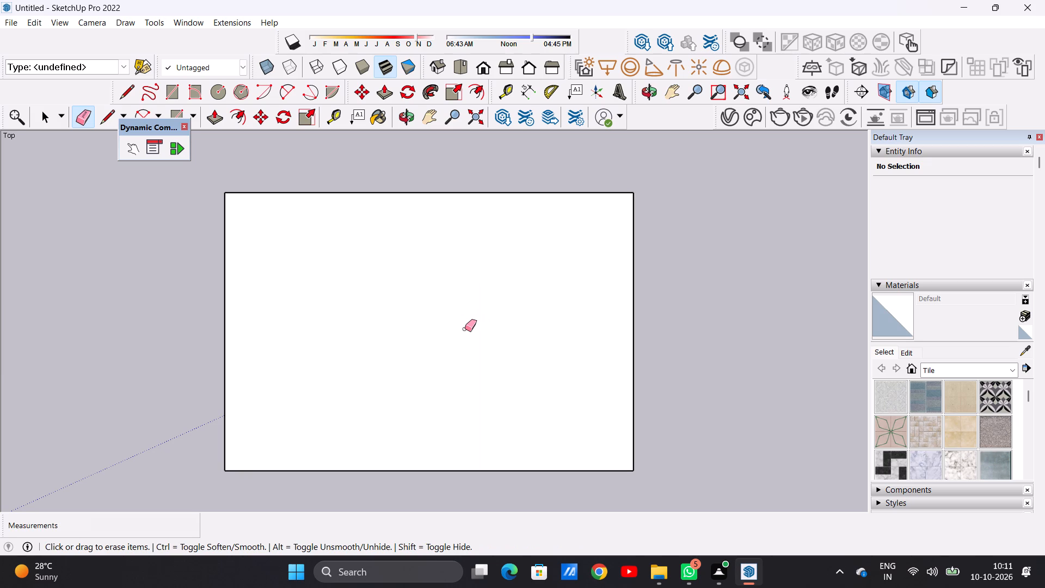
key("space")
Draw a rectangle about 8' 7" wide and 11' 2" deep, sharing the merged face's full right edge.
scroll(468, 354, "down", 8)
scroll(513, 361, "up", 4)
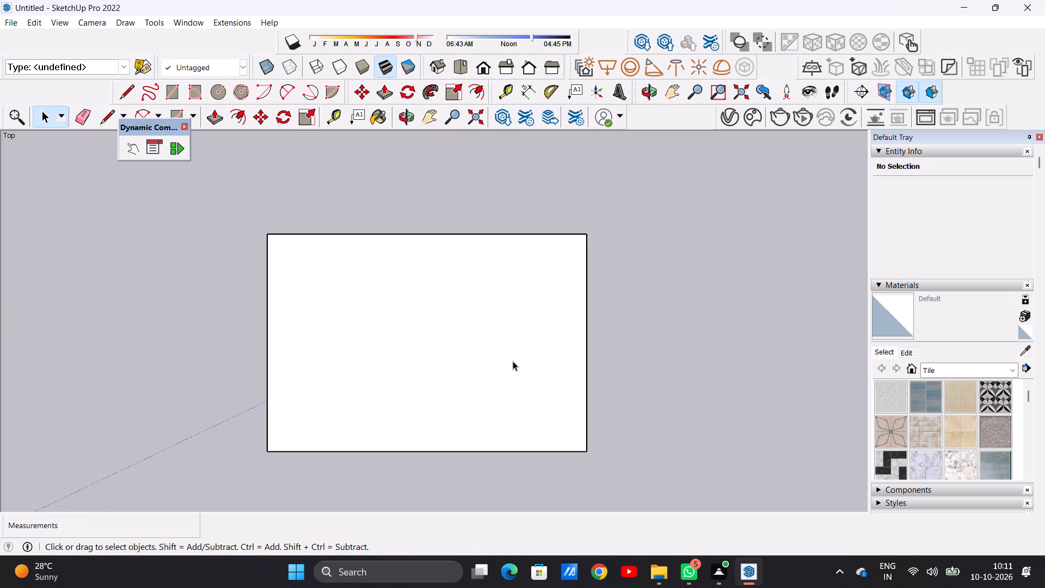
scroll(514, 356, "down", 4)
scroll(555, 370, "up", 1)
scroll(555, 370, "down", 1)
scroll(555, 370, "up", 1)
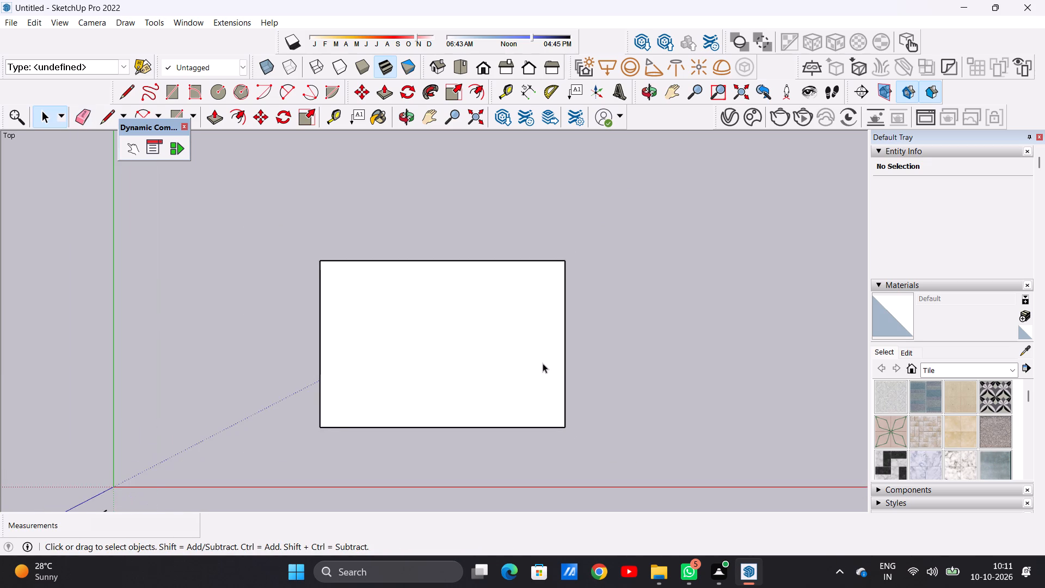
scroll(543, 363, "down", 4)
scroll(546, 328, "up", 6)
scroll(544, 332, "down", 3)
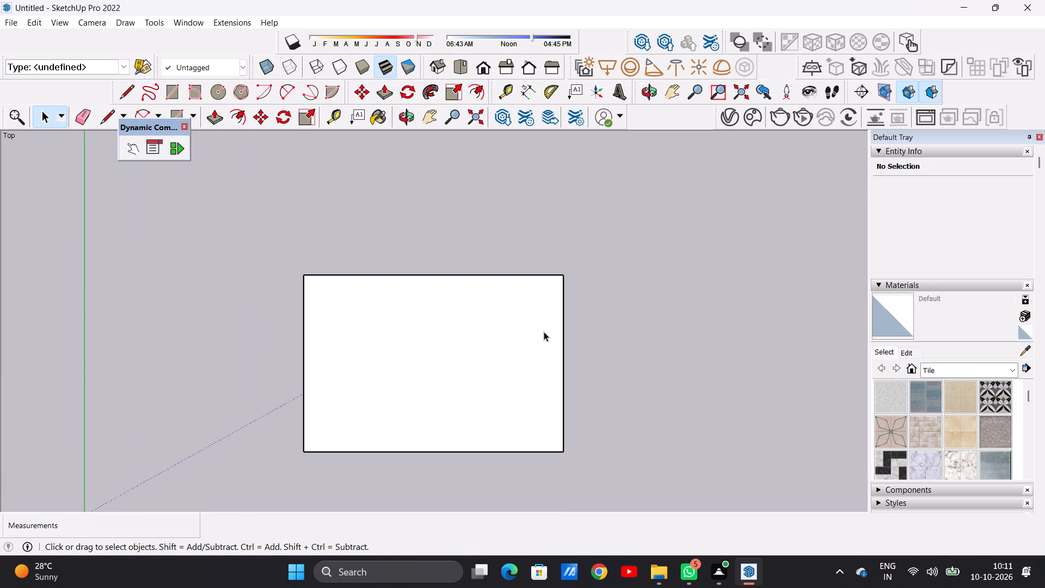
scroll(550, 337, "up", 1)
key("r")
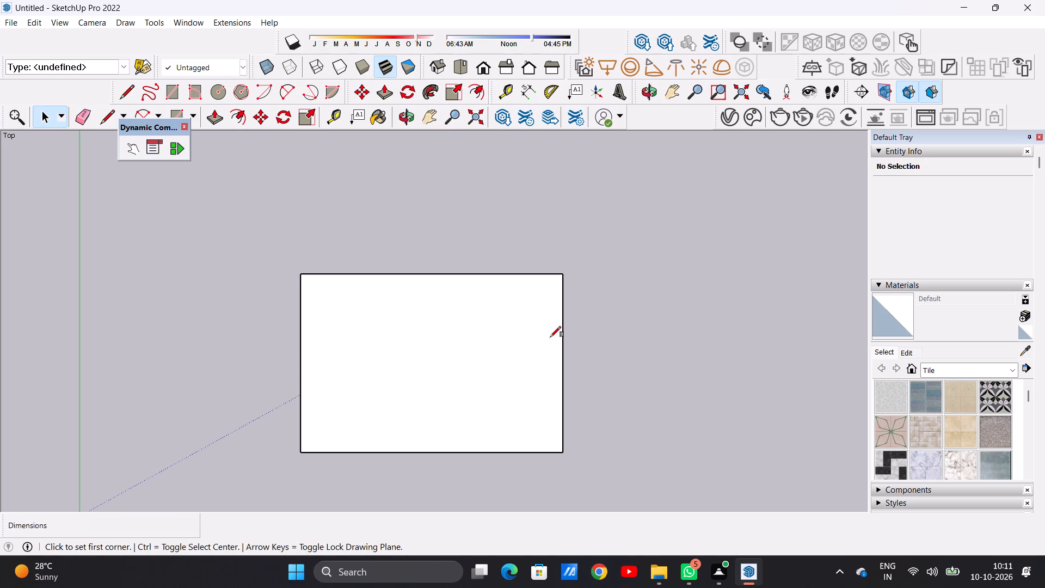
left_click(564, 275)
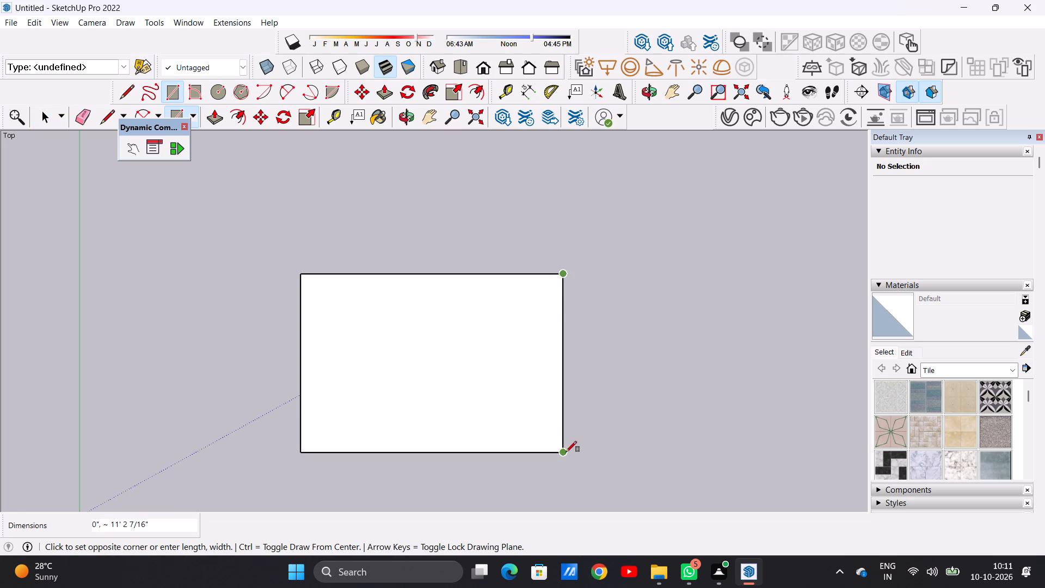
left_click(566, 452)
left_click(699, 450)
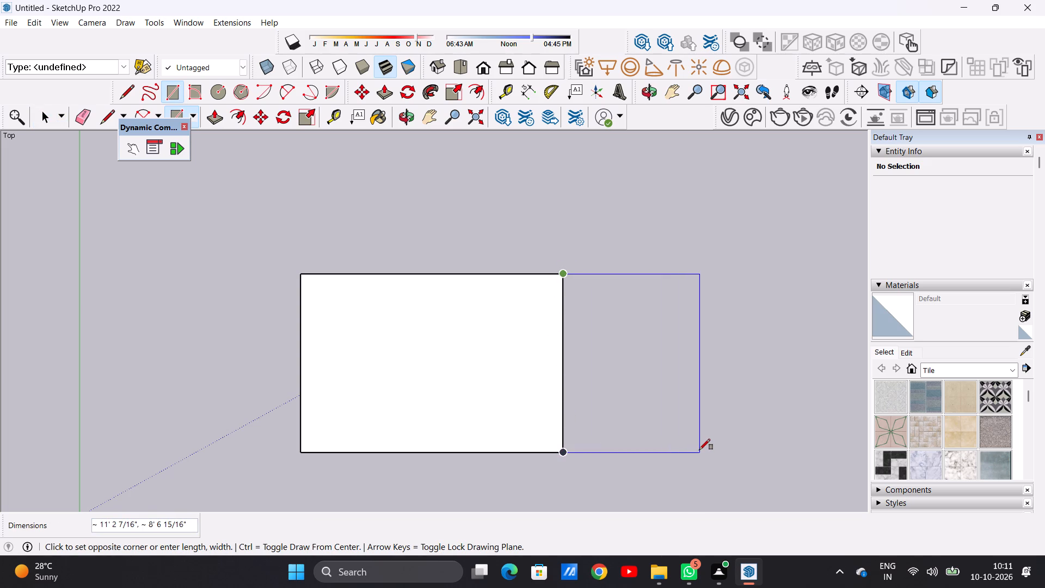
Erase the dividing line between the merged face and the newly added rectangle to join them into one face.
key("space")
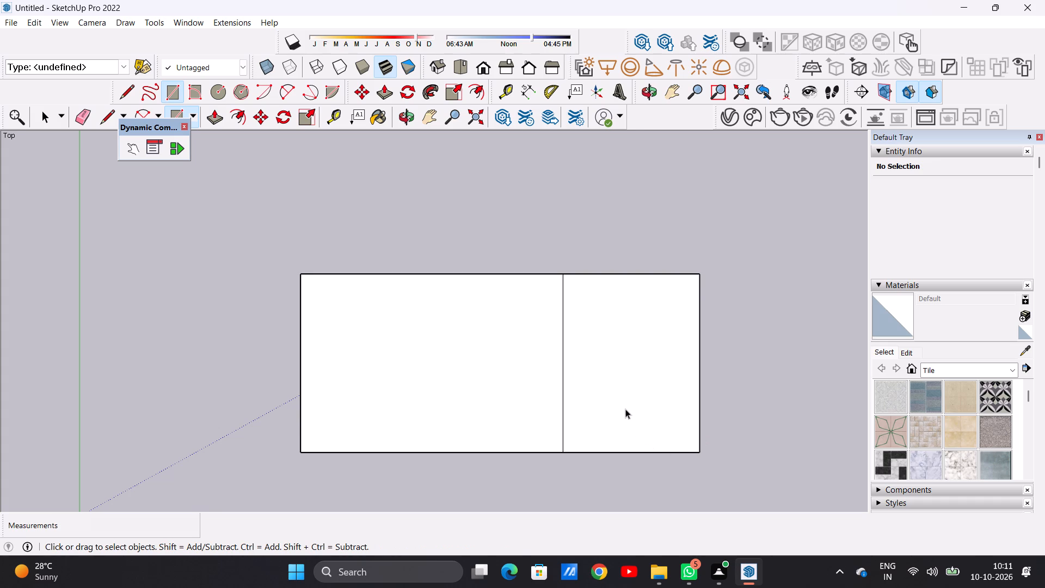
key("e")
left_click_drag(555, 373, 575, 369)
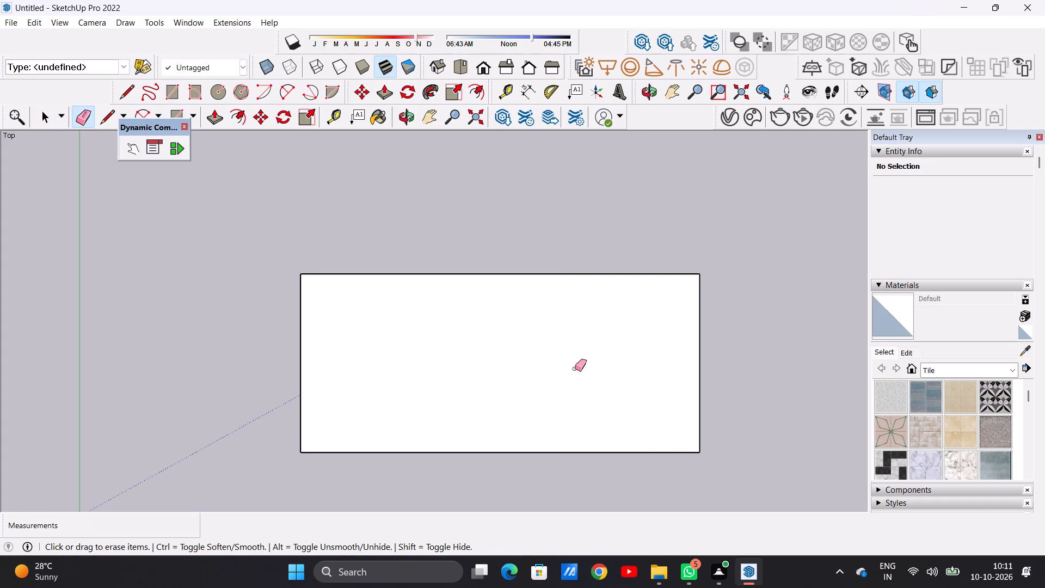
key("space")
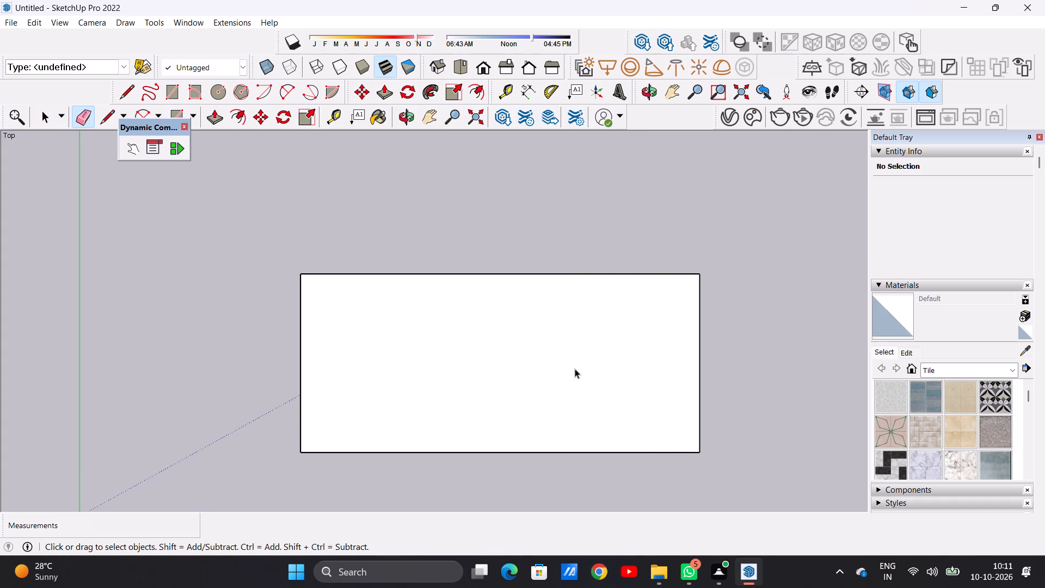
Draw a rectangle about 25' 1" wide and 5' 1" deep along the merged face's full upper edge.
key("r")
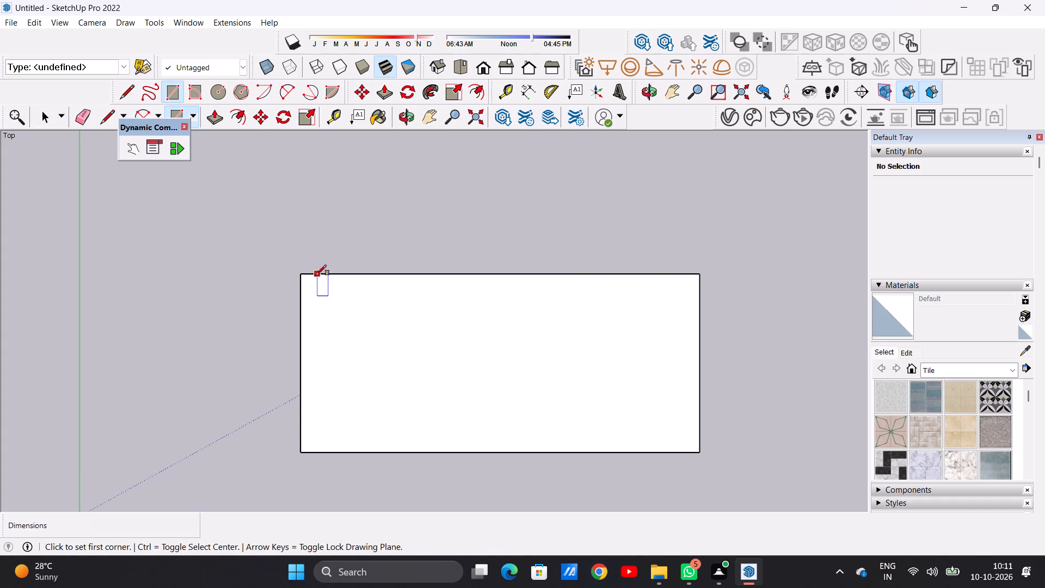
left_click(297, 274)
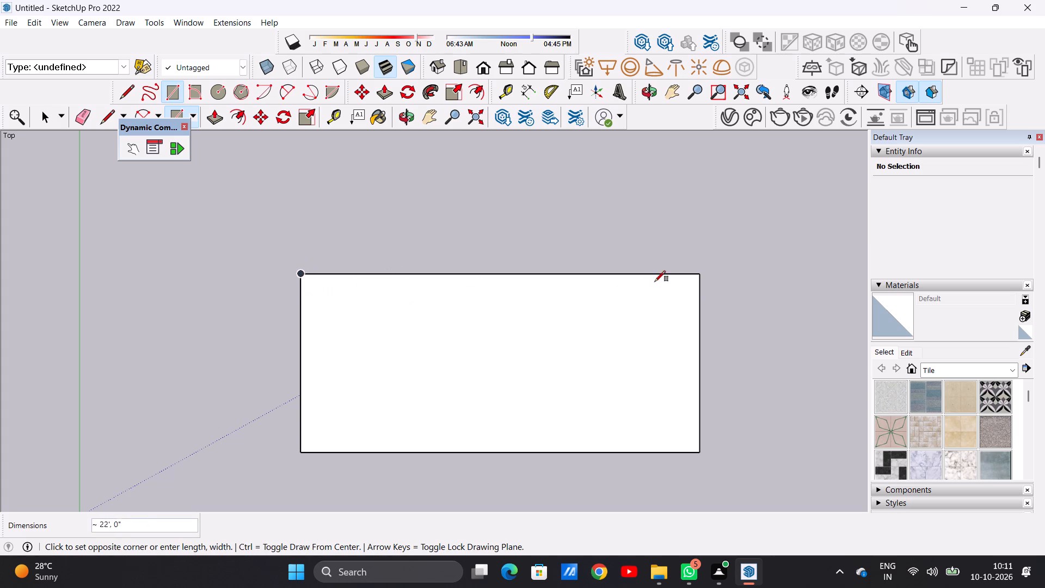
left_click(694, 272)
left_click(711, 192)
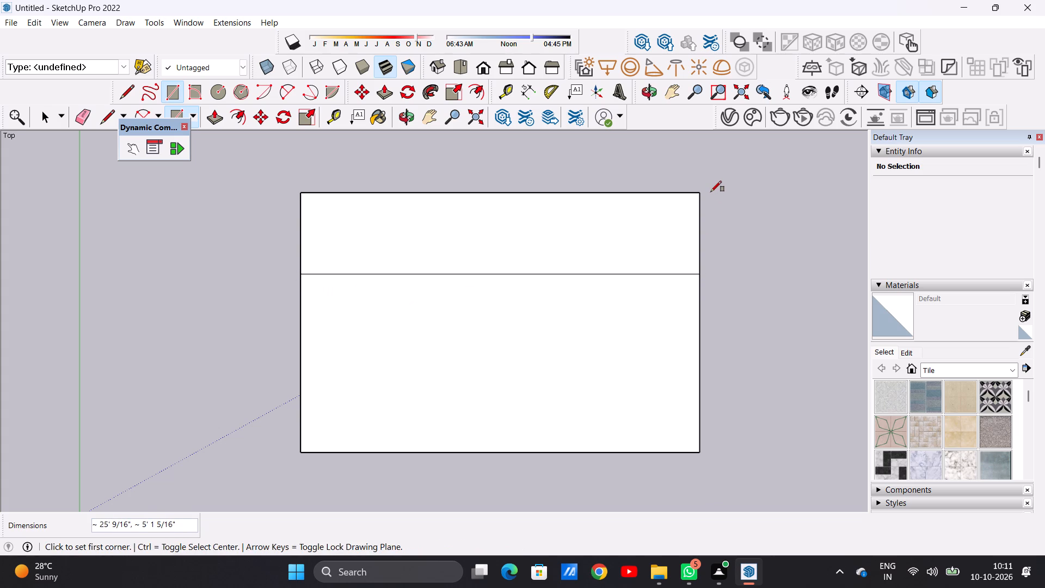
key("space")
Erase the horizontal line between the upper rectangle and the face below to merge them.
key("e")
left_click_drag(622, 265, 603, 293)
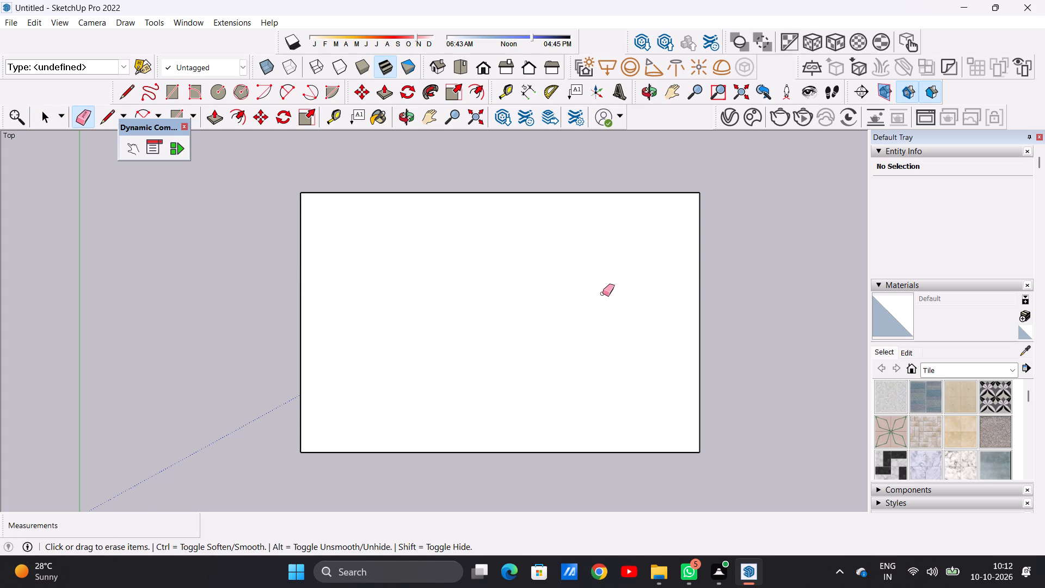
left_click_drag(603, 293, 603, 292)
scroll(496, 369, "down", 6)
scroll(674, 316, "up", 4)
key("space")
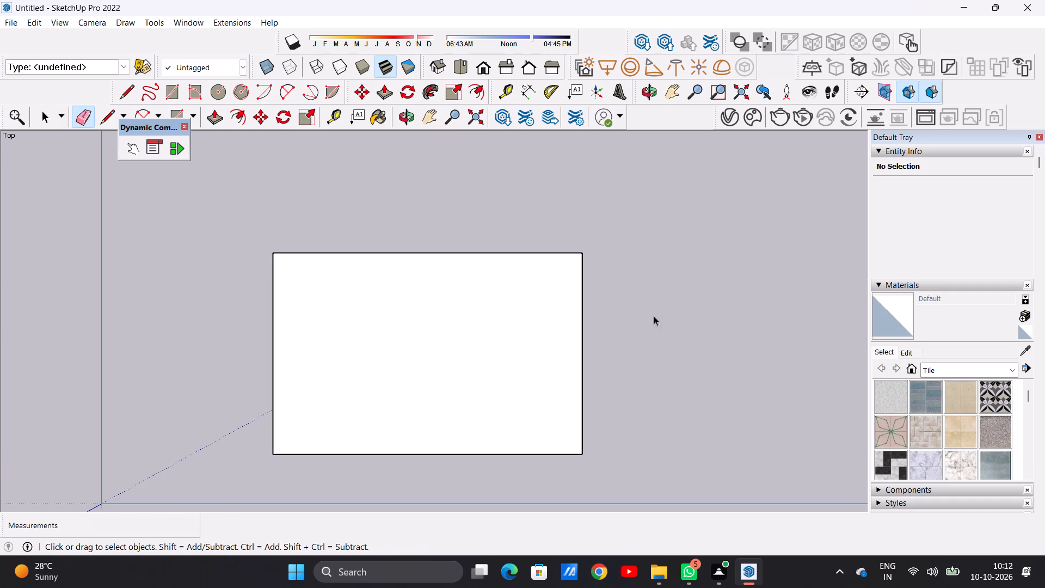
Draw a rectangle about 9' 7" wide and 16' 4" deep, sharing the merged face's full right edge.
scroll(518, 322, "down", 3)
scroll(600, 311, "up", 3)
scroll(556, 330, "down", 2)
scroll(568, 336, "up", 2)
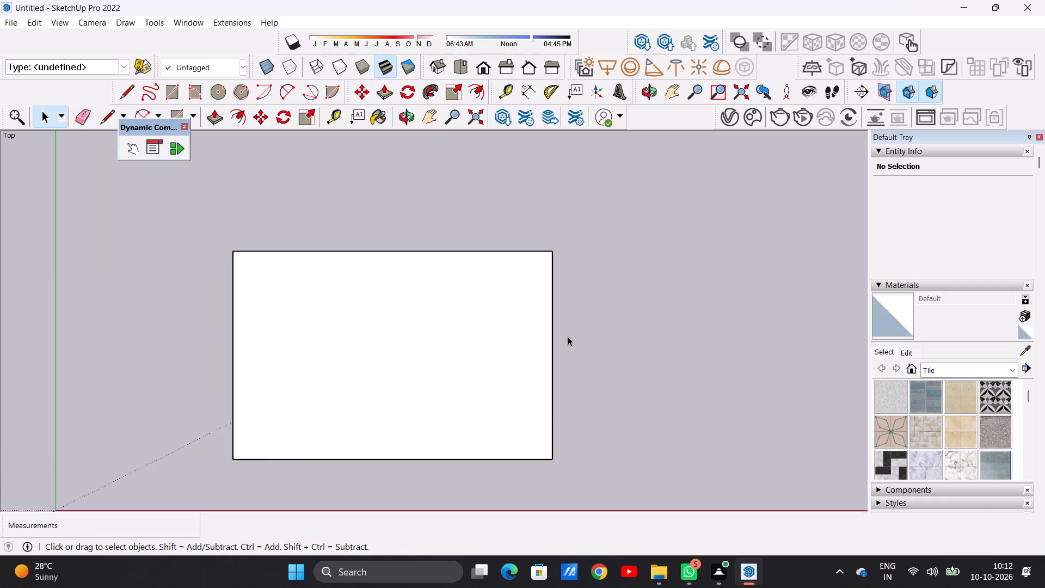
scroll(568, 336, "up", 2)
key("r")
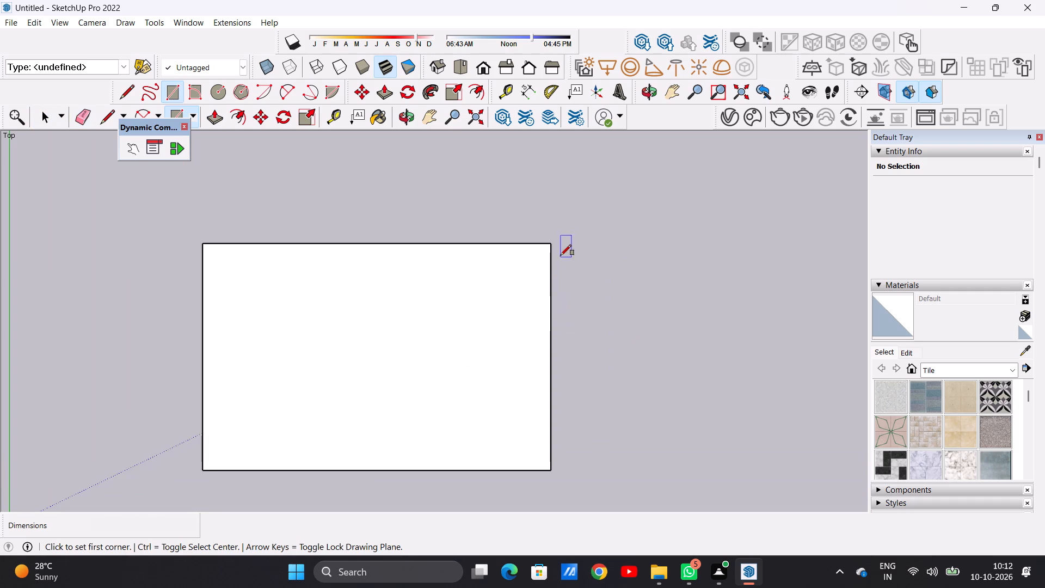
left_click(549, 245)
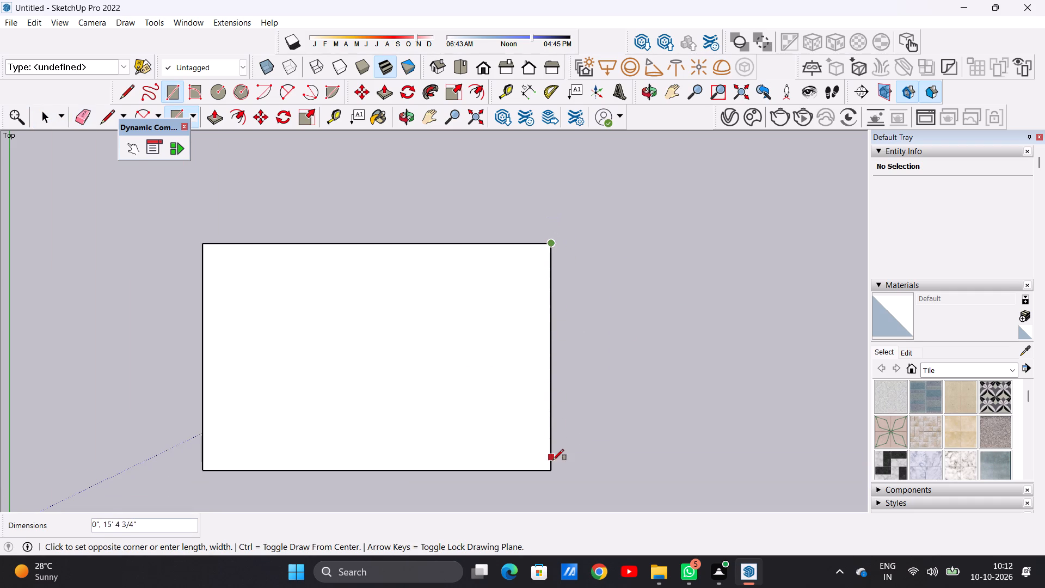
left_click(553, 470)
left_click(685, 475)
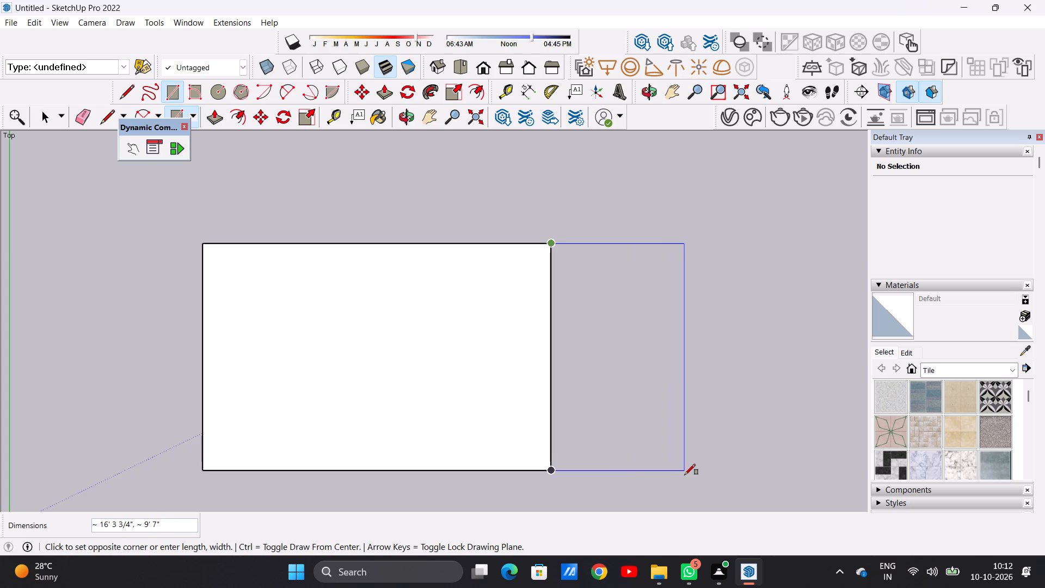
key("space")
Erase the vertical line between the merged face and the rectangle on its right side to join them.
type("E")
left_click_drag(554, 360, 539, 360)
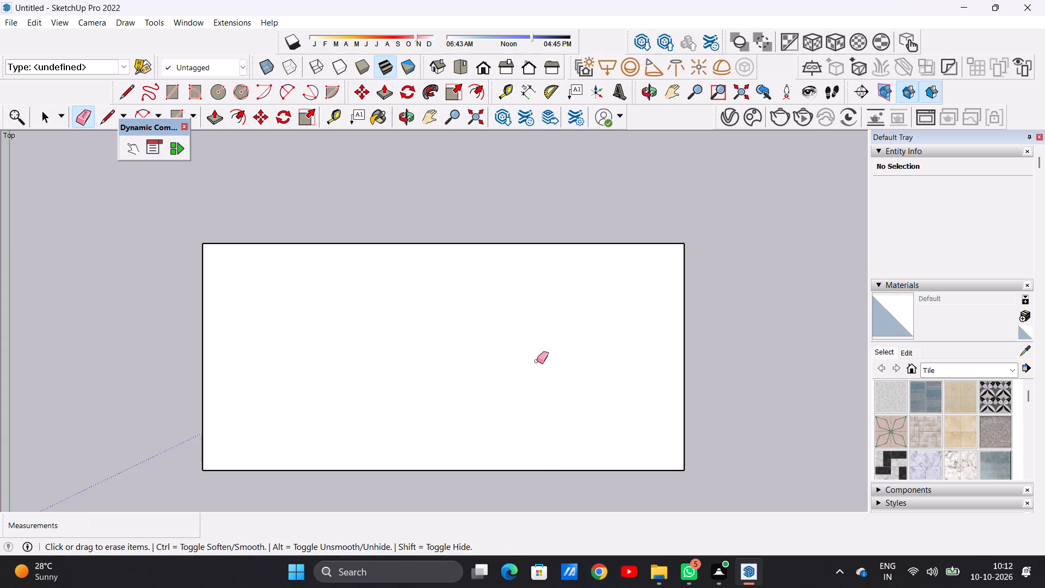
scroll(567, 414, "down", 3)
scroll(567, 414, "up", 2)
key("space")
Draw a rectangle about 34' 8" wide and 7' 1" deep along the merged face's full upper edge.
type("R")
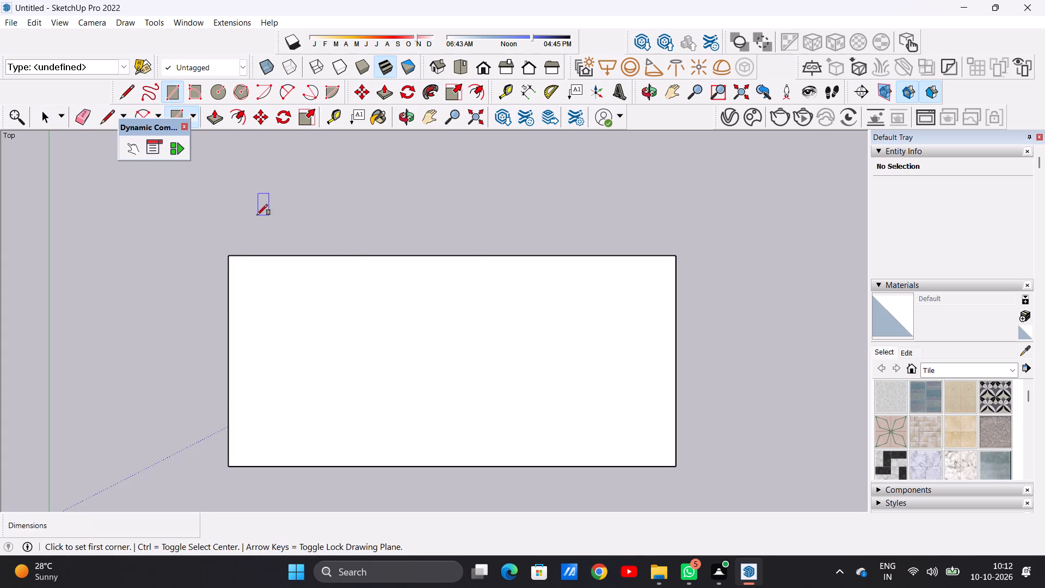
left_click(228, 255)
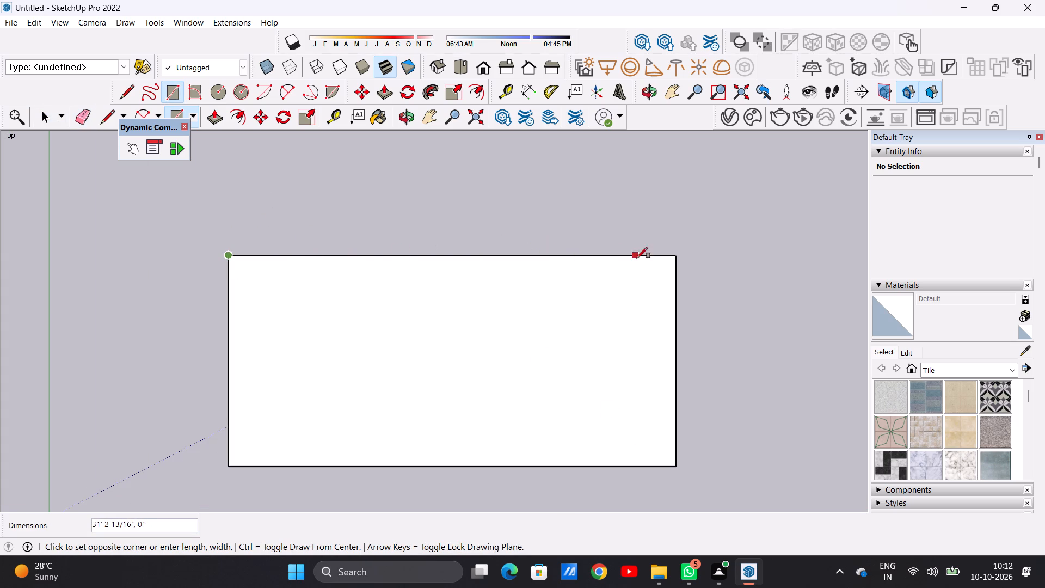
left_click(677, 256)
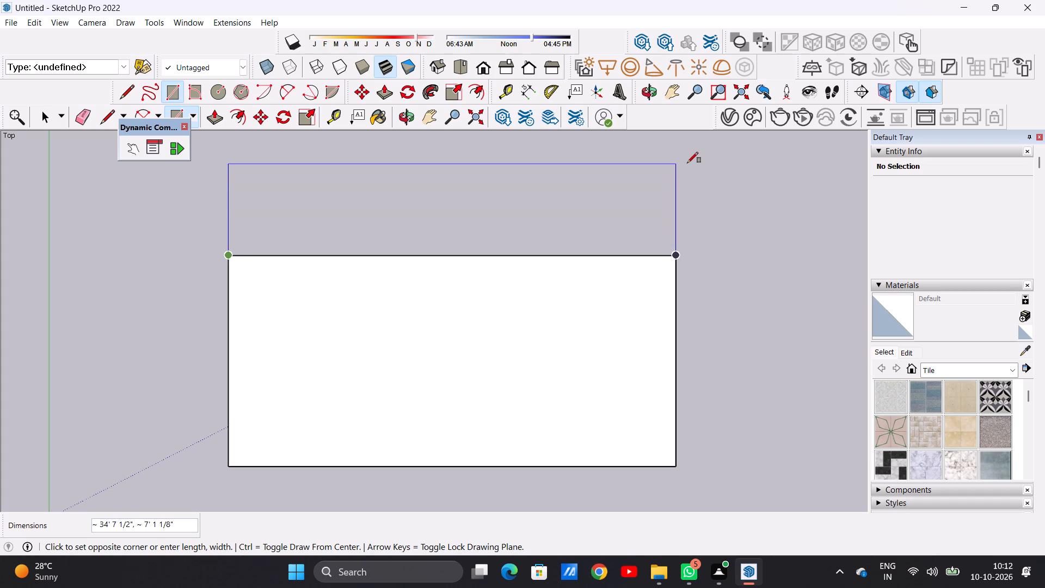
left_click(687, 163)
key("space")
Erase the horizontal dividing line below the new upper rectangle to merge it with the main face.
type("E")
left_click_drag(531, 222, 527, 267)
scroll(515, 330, "down", 11)
scroll(543, 334, "up", 7)
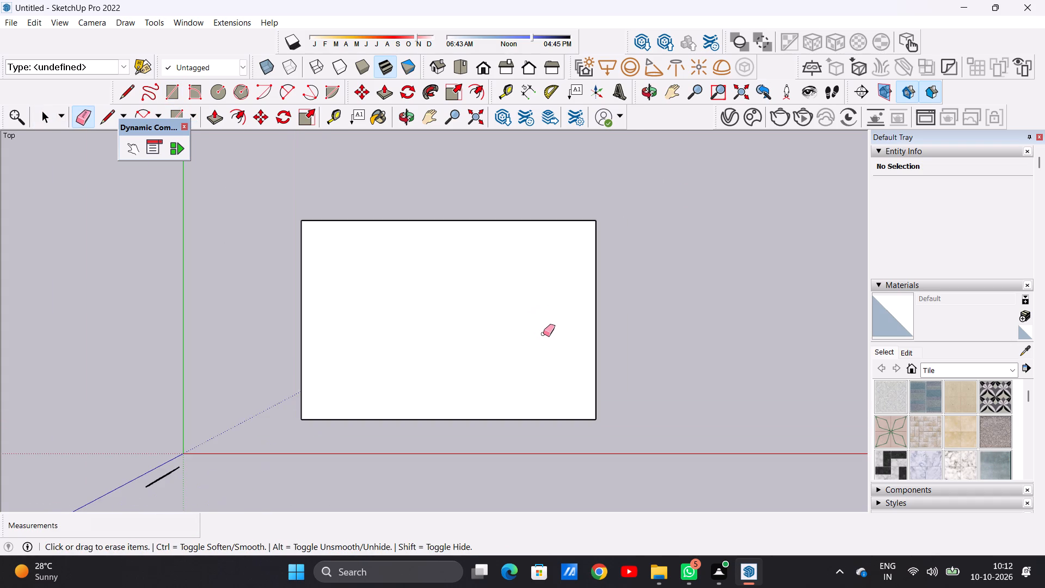
key("space")
Draw a rectangle about 10' 10" wide and 23' 5" deep, sharing the merged face's full right edge.
type("R")
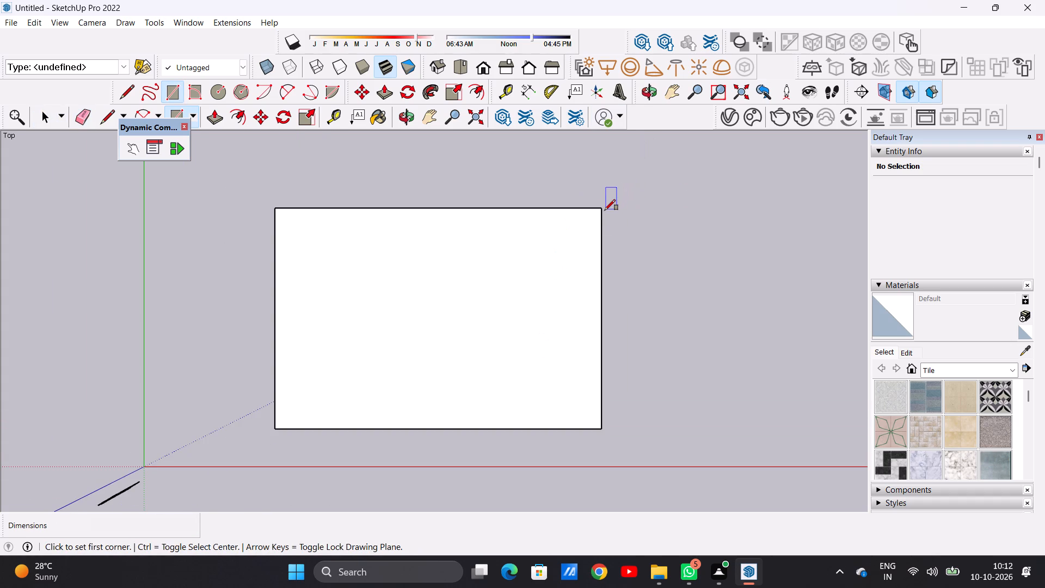
left_click(603, 212)
left_click(602, 427)
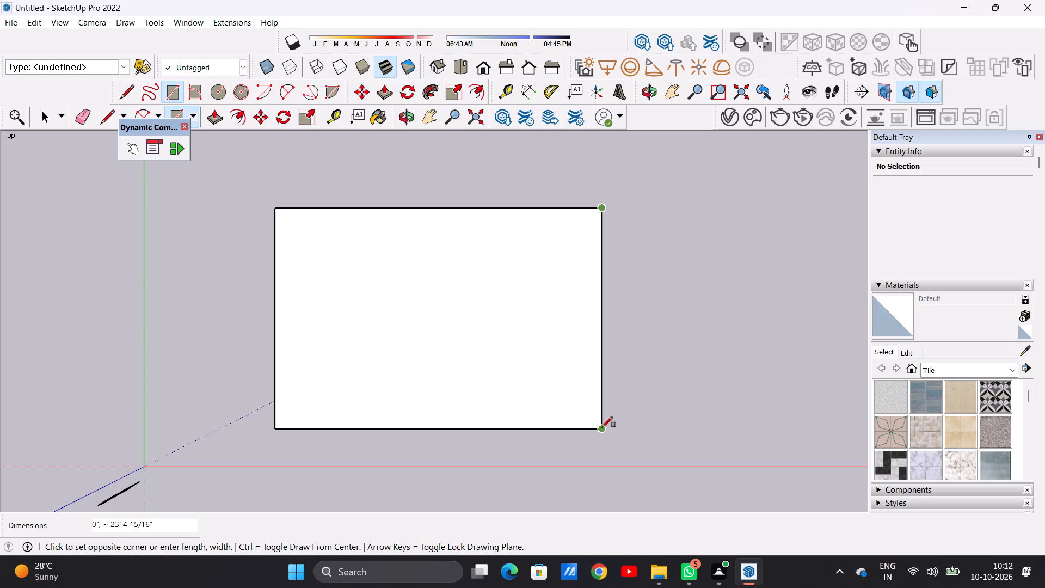
left_click(704, 433)
key("space")
Erase the vertical dividing line between the main face and the new right-hand rectangle to merge them.
type("E")
left_click_drag(608, 342, 571, 341)
key("space")
Draw a rectangle about 45' 5" wide and 7' 8" deep along the merged face's full upper edge.
scroll(601, 402, "down", 6)
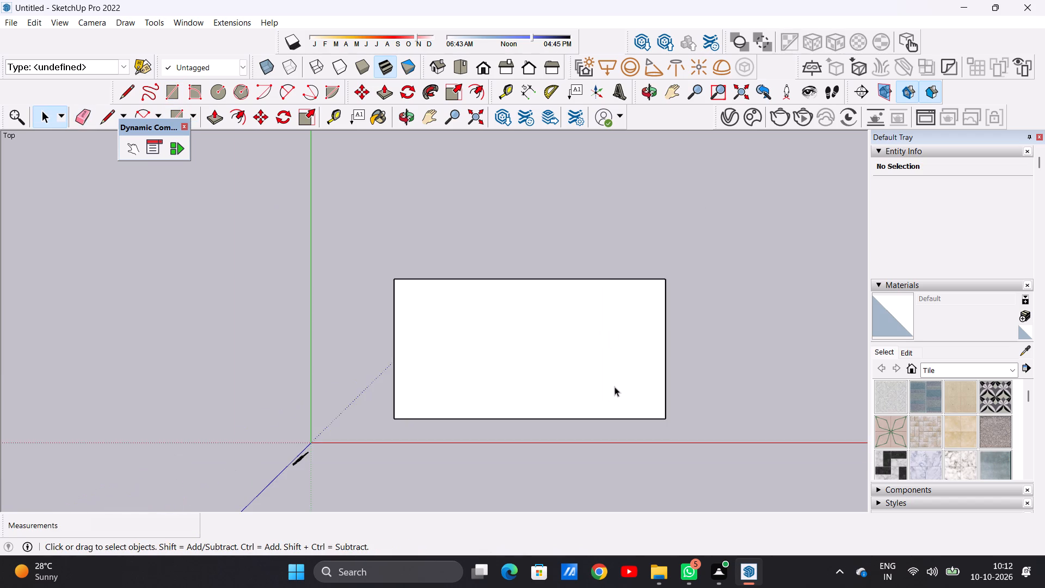
scroll(614, 387, "up", 6)
scroll(614, 389, "down", 5)
scroll(639, 333, "up", 3)
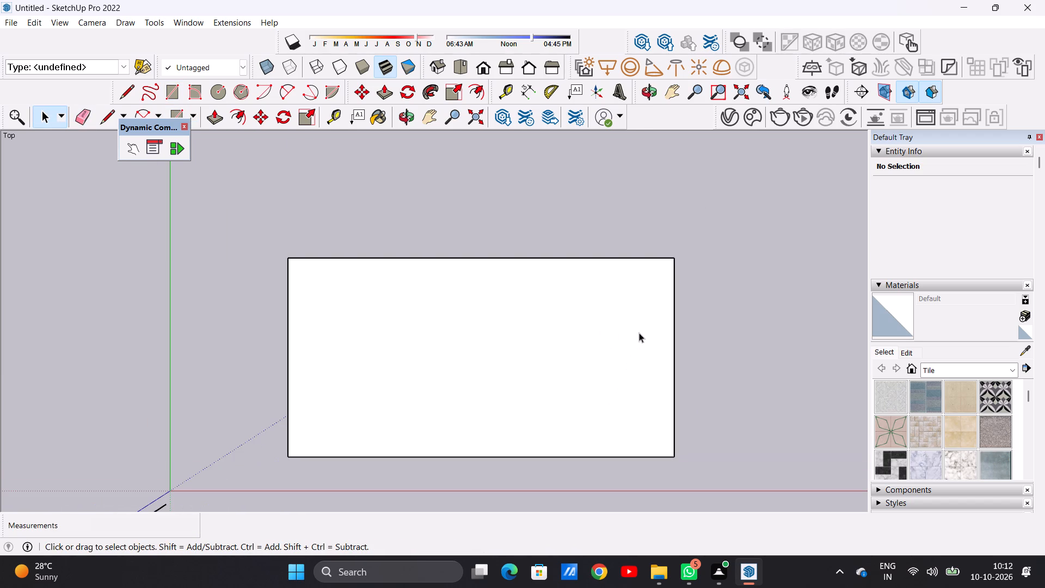
scroll(639, 333, "up", 1)
key("r")
left_click(253, 250)
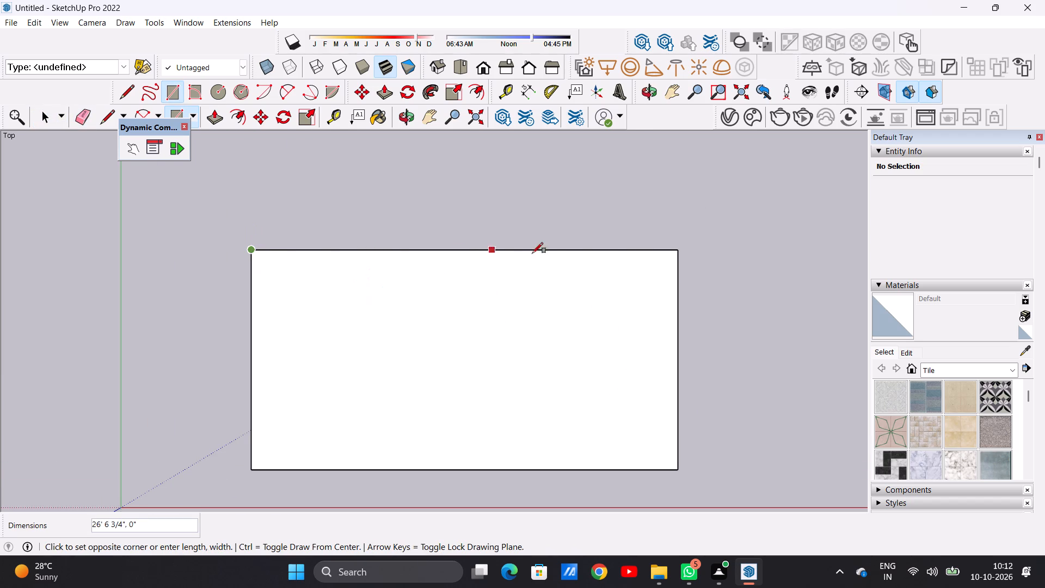
left_click(675, 252)
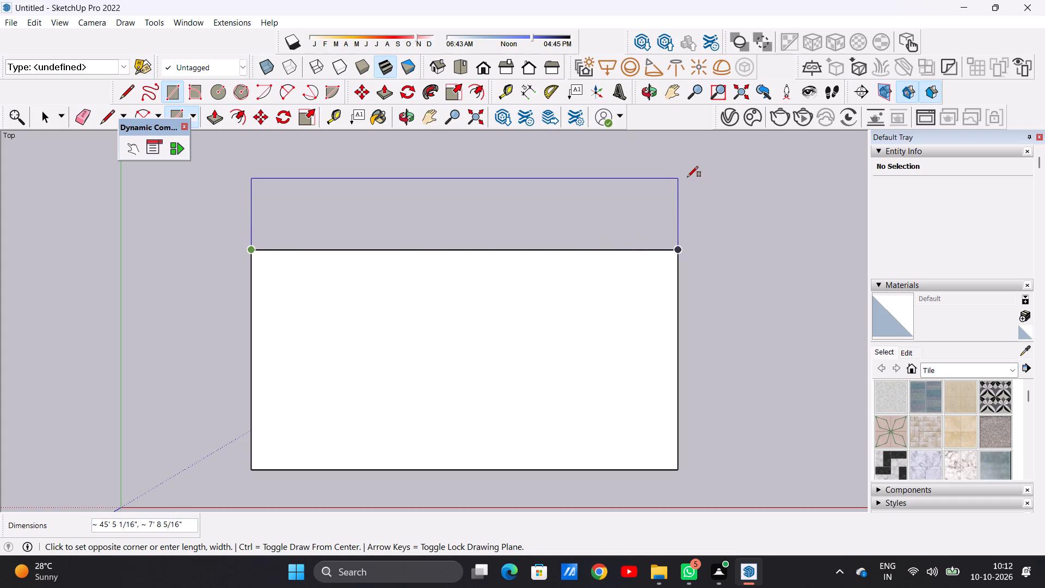
left_click(687, 177)
key("space")
Erase the horizontal line between the newly added upper rectangle and the main face to form one face.
type("E")
left_click_drag(564, 231, 555, 274)
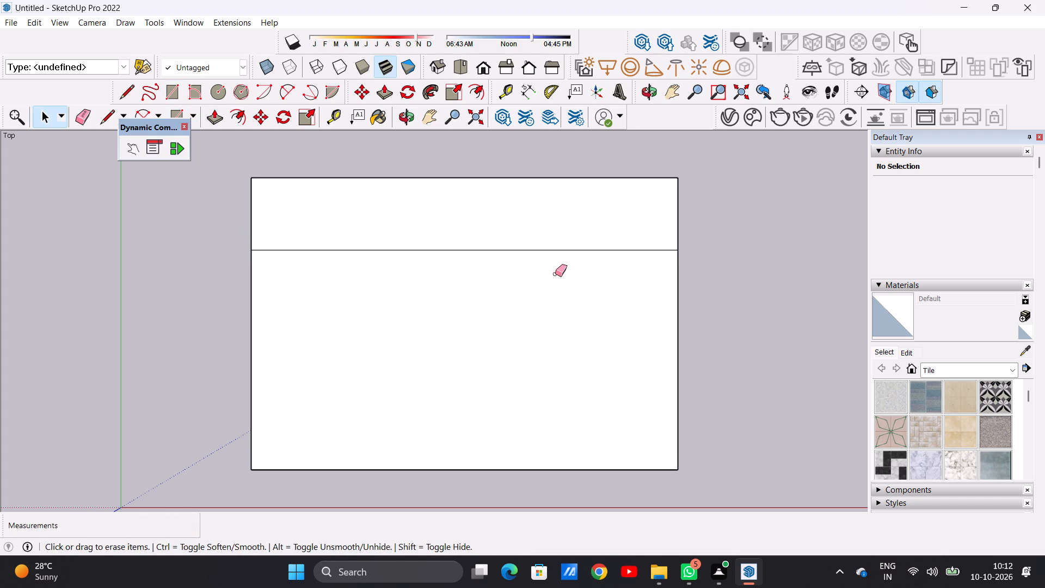
left_click_drag(561, 225, 560, 245)
left_click_drag(560, 246, 560, 259)
key("space")
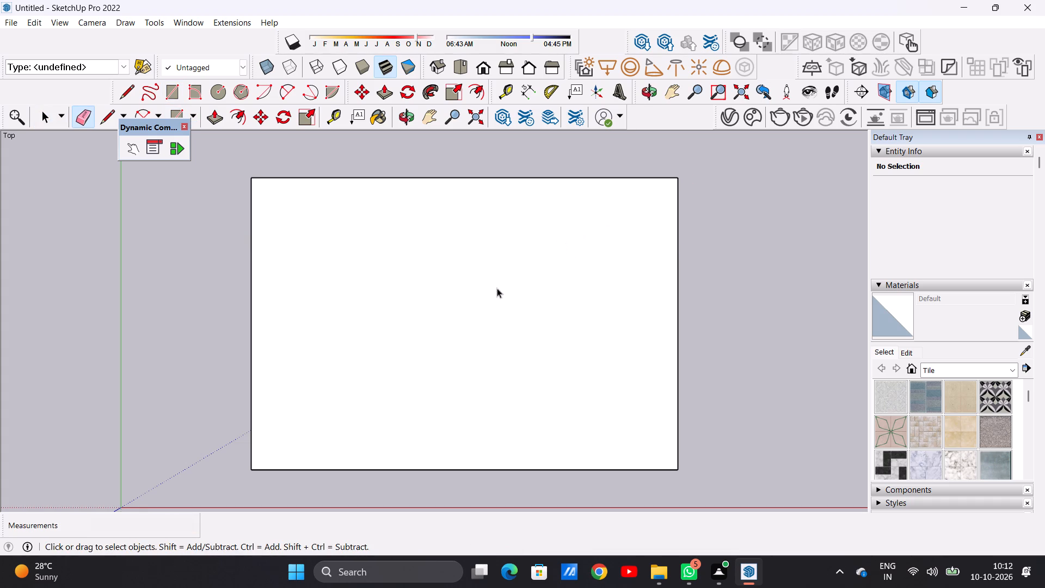
Draw a rectangle about 24' 7" wide and 31' 1" deep, sharing the merged face's full right edge.
scroll(494, 292, "down", 10)
scroll(597, 322, "up", 5)
scroll(327, 341, "down", 6)
scroll(565, 260, "up", 6)
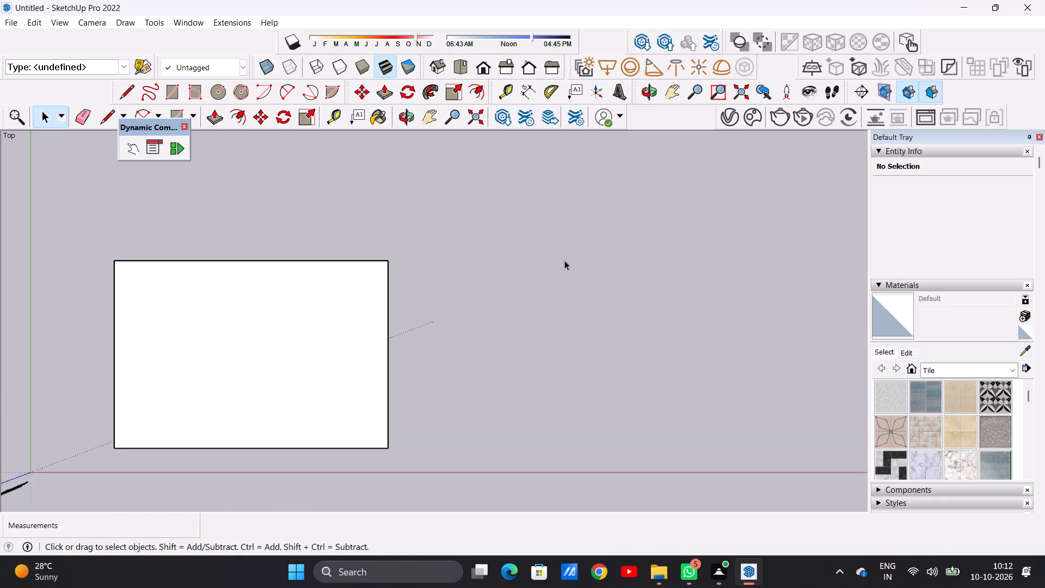
scroll(568, 266, "down", 3)
scroll(556, 287, "up", 4)
scroll(533, 310, "down", 3)
scroll(422, 315, "up", 4)
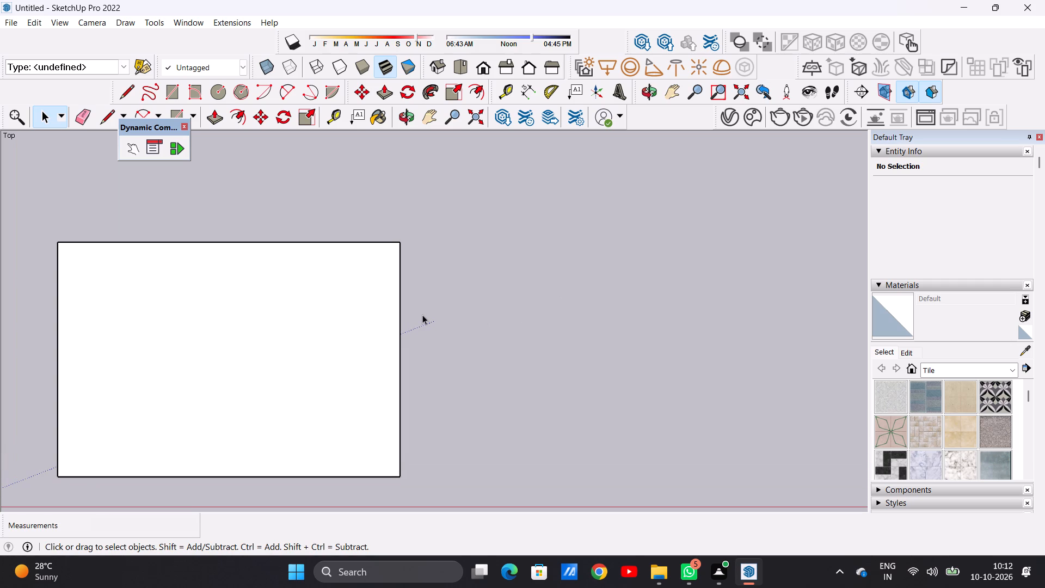
scroll(442, 292, "down", 4)
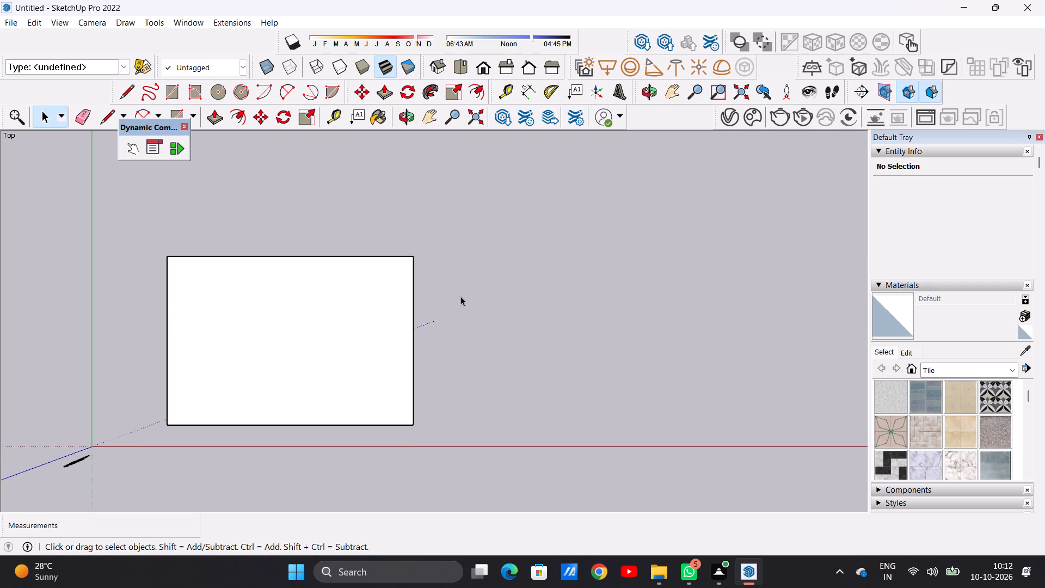
key("r")
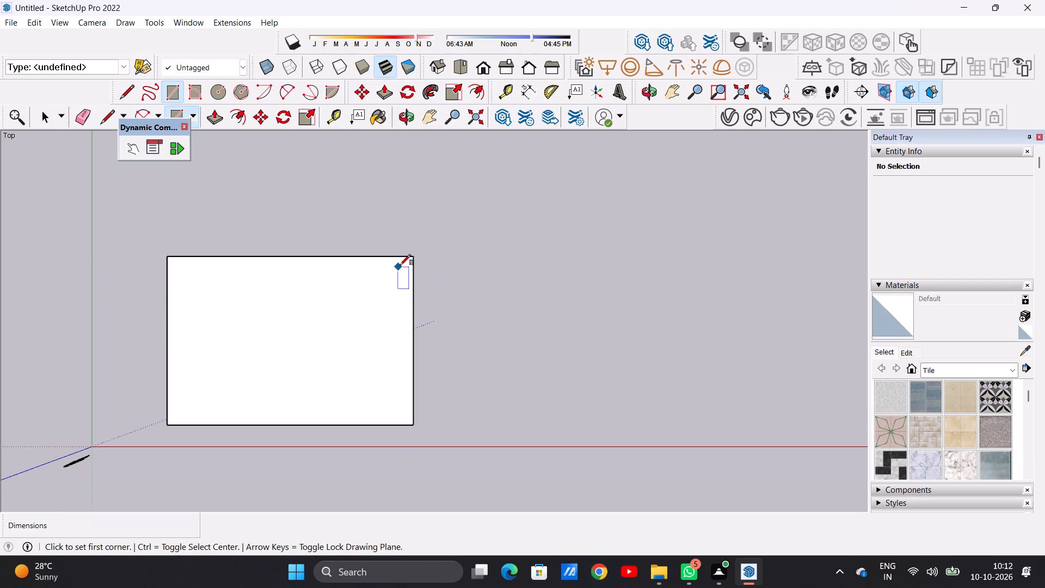
left_click(409, 255)
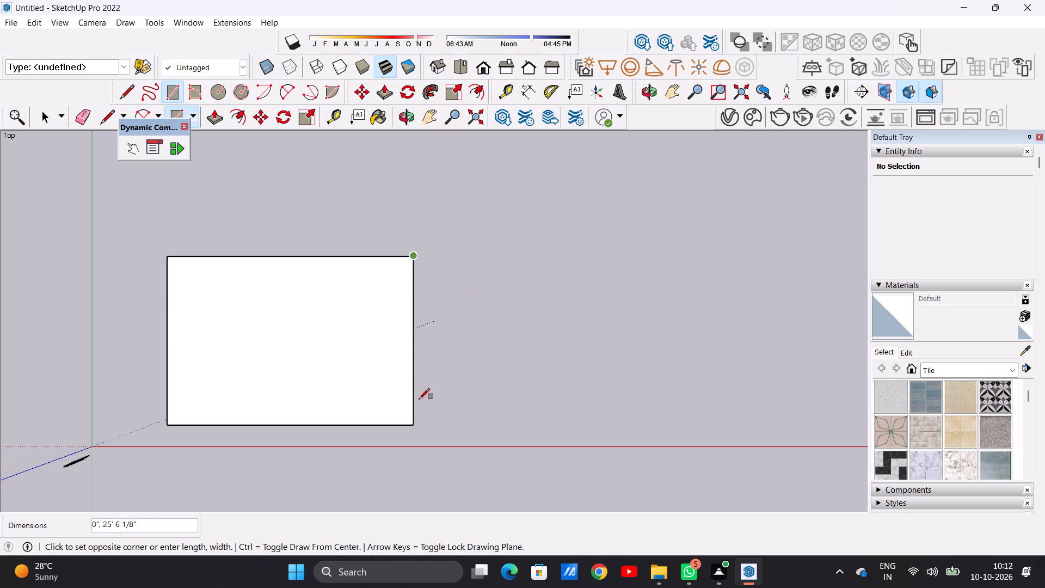
left_click(416, 423)
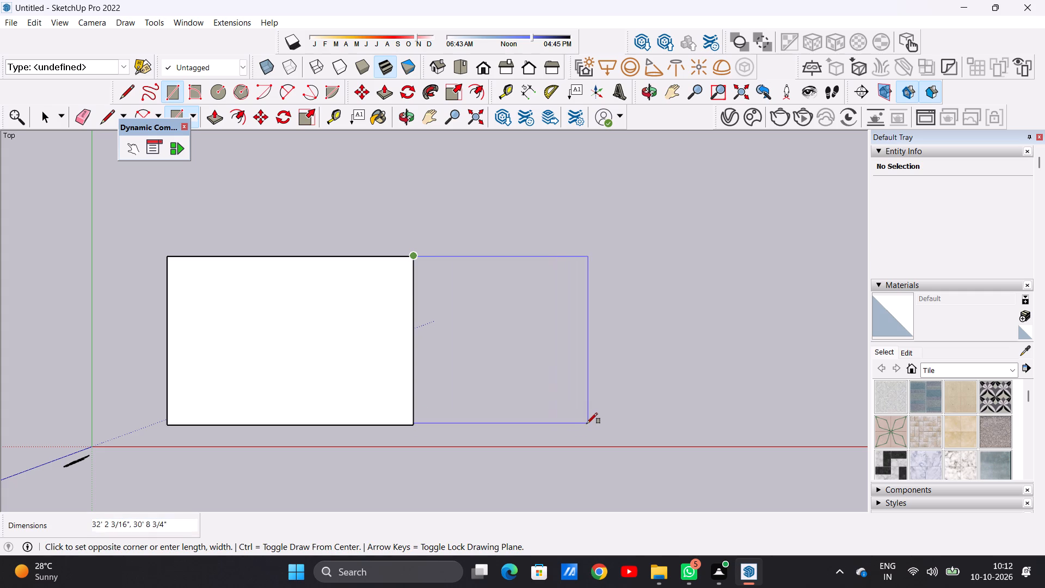
left_click(414, 425)
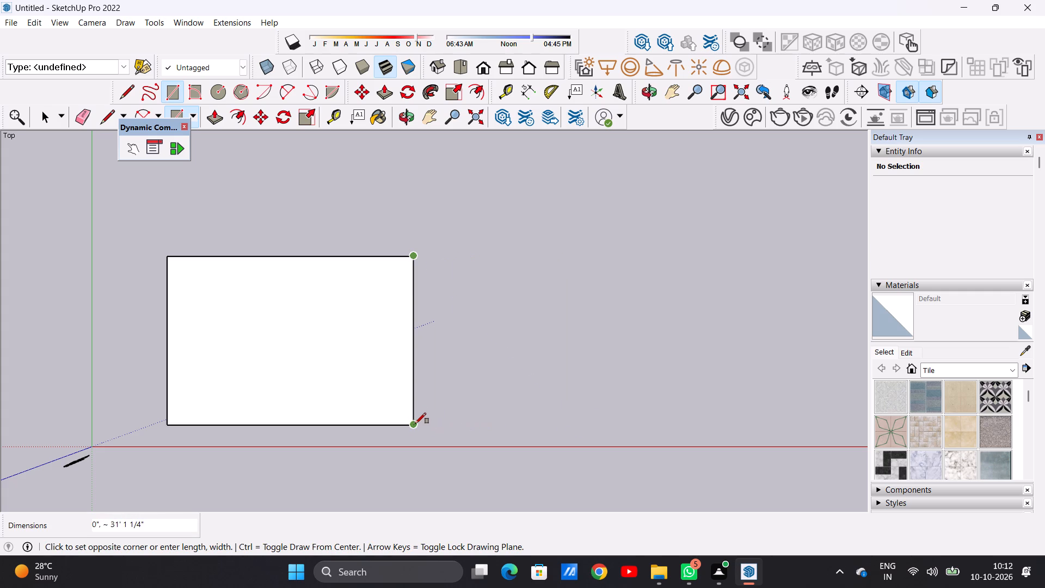
left_click(548, 425)
key("space")
Erase the vertical dividing line between the main face and the 24' 7" wide rectangle to merge them.
type("E")
left_click_drag(424, 341, 358, 323)
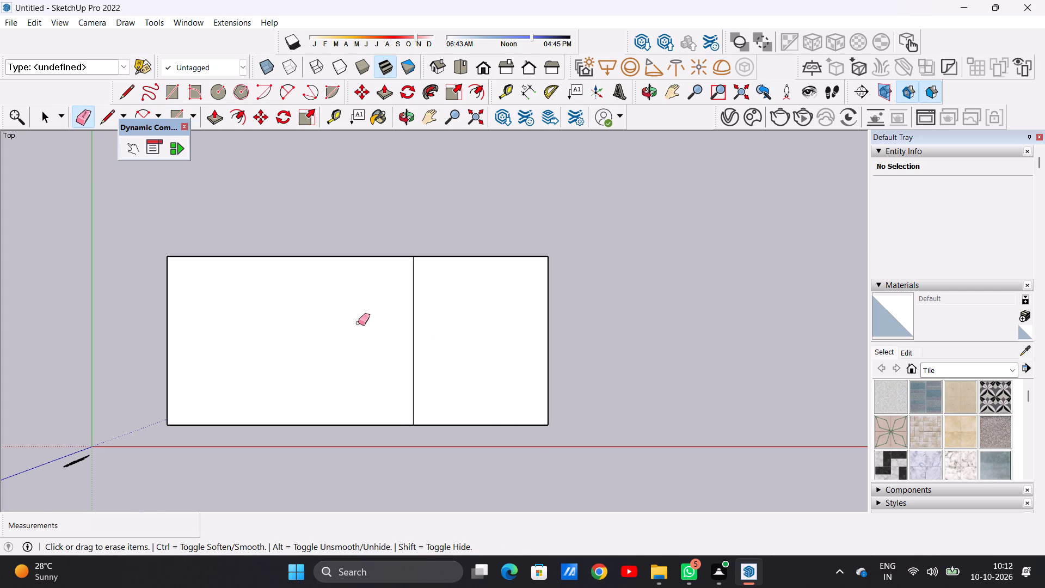
left_click_drag(358, 323, 341, 323)
left_click_drag(392, 332, 449, 335)
scroll(509, 355, "down", 10)
scroll(436, 357, "up", 5)
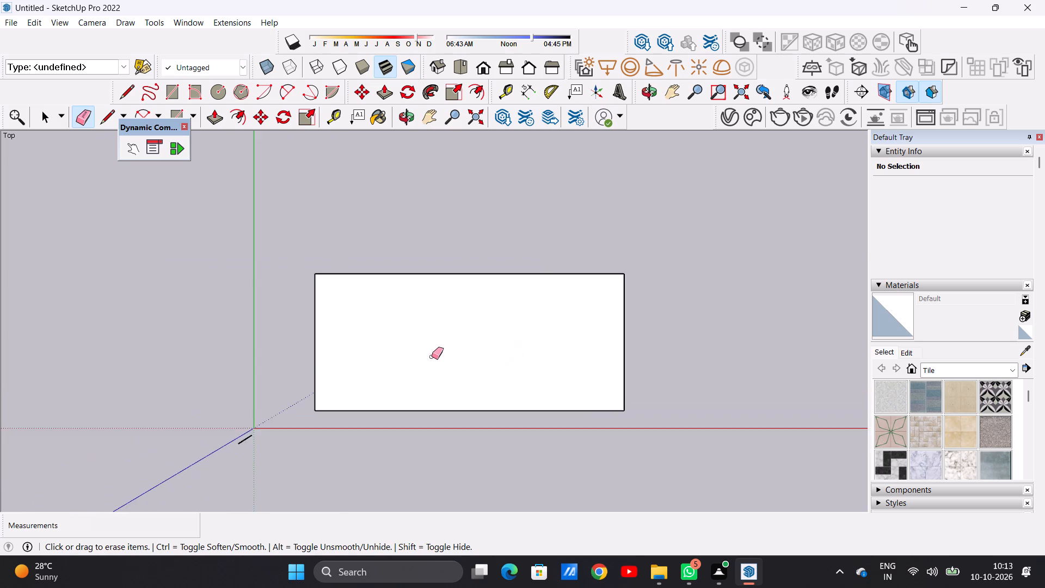
scroll(432, 357, "up", 4)
key("space")
scroll(342, 363, "down", 3)
scroll(704, 318, "up", 6)
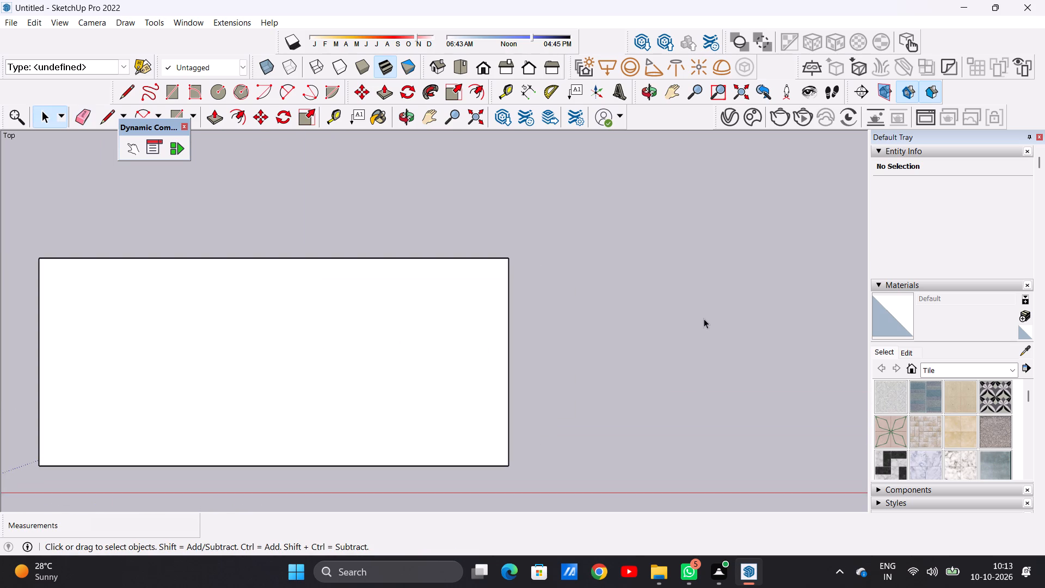
Move the whole merged face with its boundary edges diagonally farther from the origin, in the positive red and green directions.
scroll(704, 318, "up", 2)
scroll(708, 321, "down", 5)
scroll(709, 323, "up", 1)
key("space")
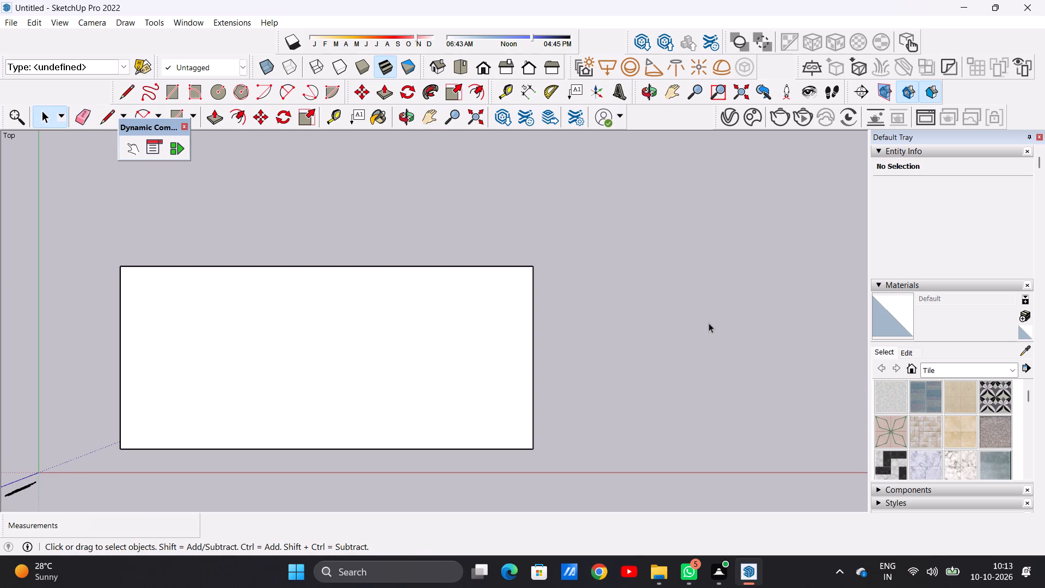
triple_click(474, 388)
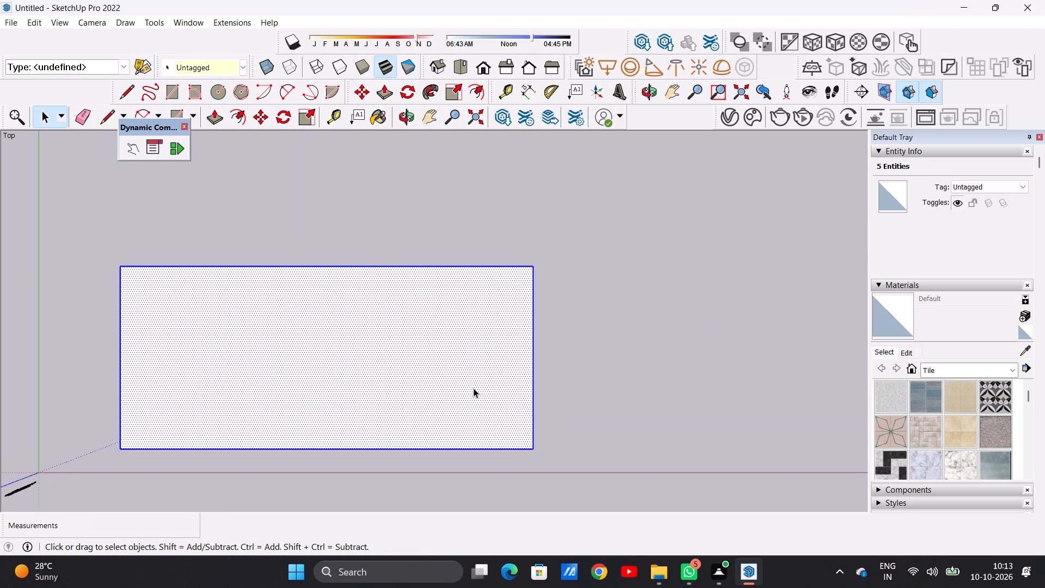
key("m")
left_click(530, 263)
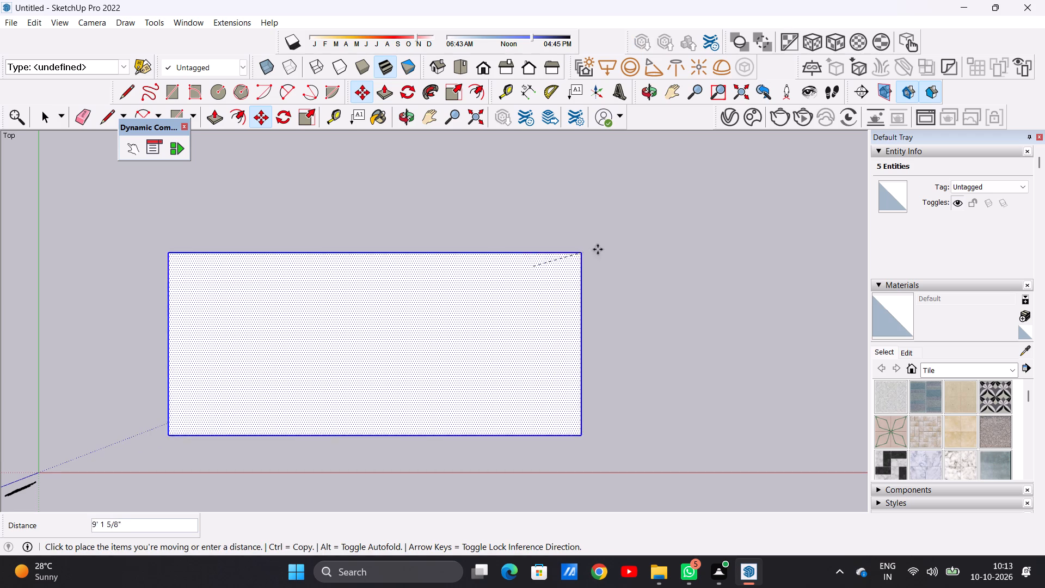
left_click(700, 173)
key("space")
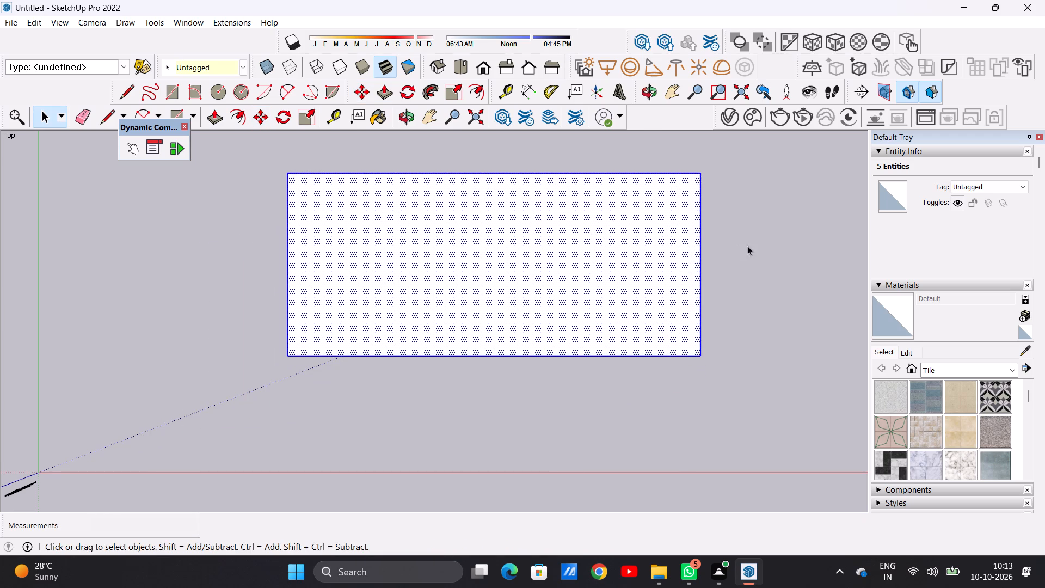
left_click(752, 265)
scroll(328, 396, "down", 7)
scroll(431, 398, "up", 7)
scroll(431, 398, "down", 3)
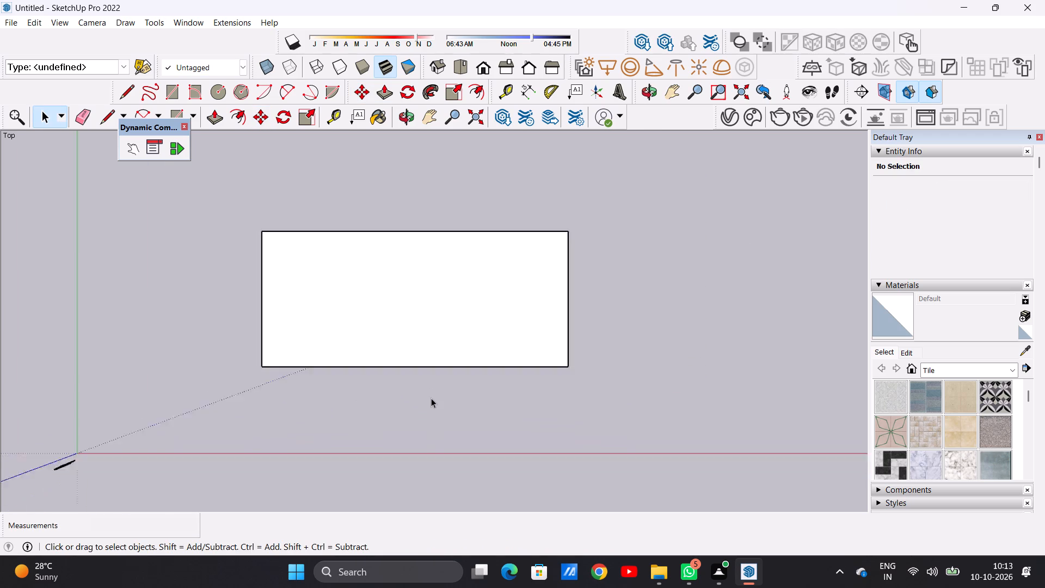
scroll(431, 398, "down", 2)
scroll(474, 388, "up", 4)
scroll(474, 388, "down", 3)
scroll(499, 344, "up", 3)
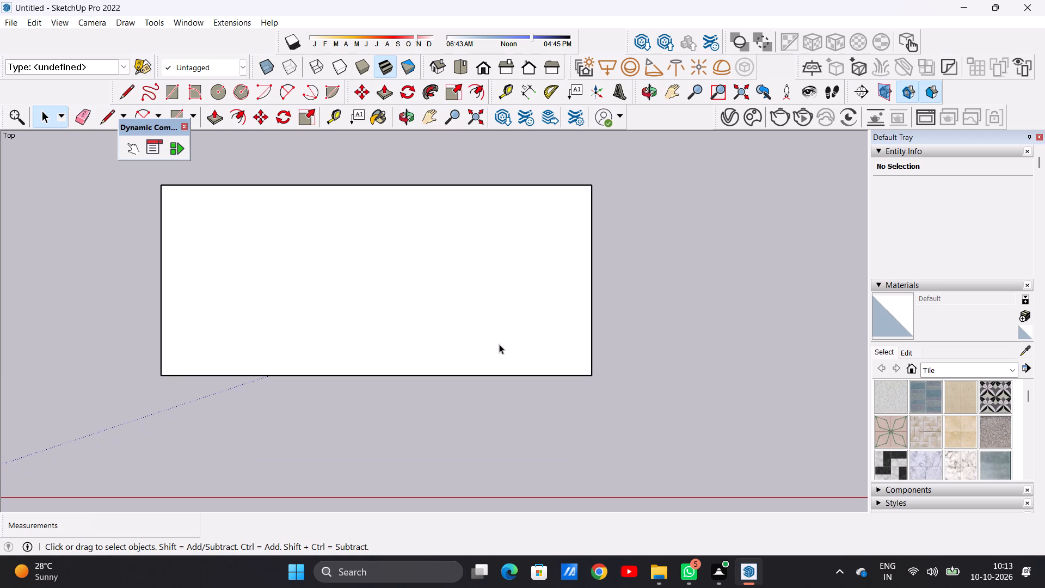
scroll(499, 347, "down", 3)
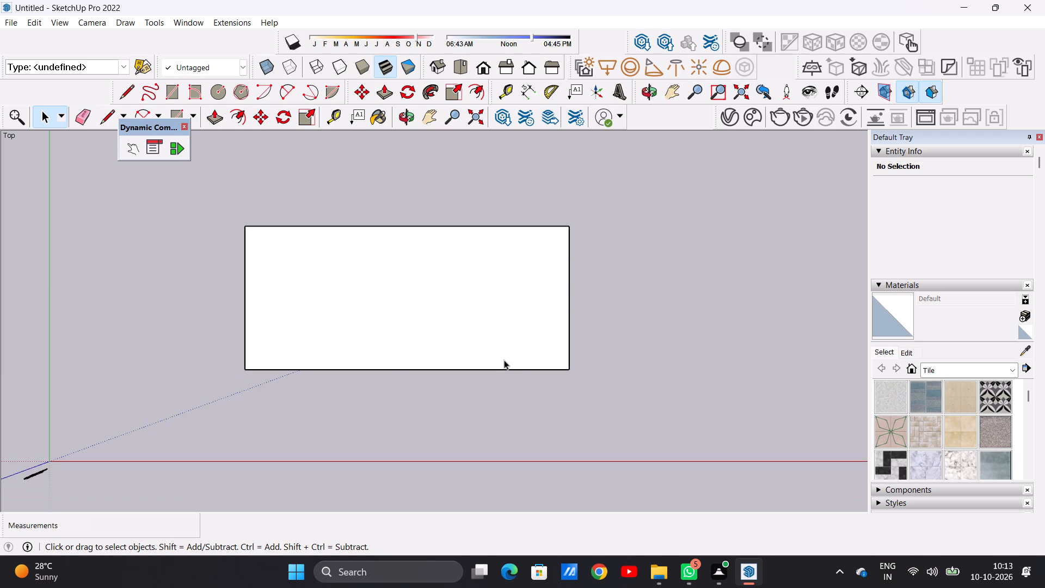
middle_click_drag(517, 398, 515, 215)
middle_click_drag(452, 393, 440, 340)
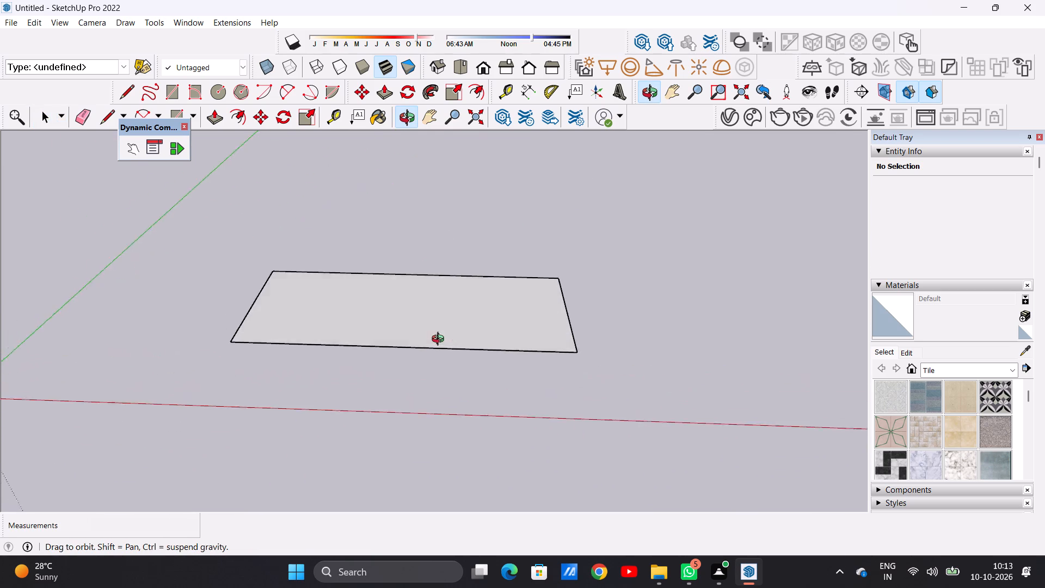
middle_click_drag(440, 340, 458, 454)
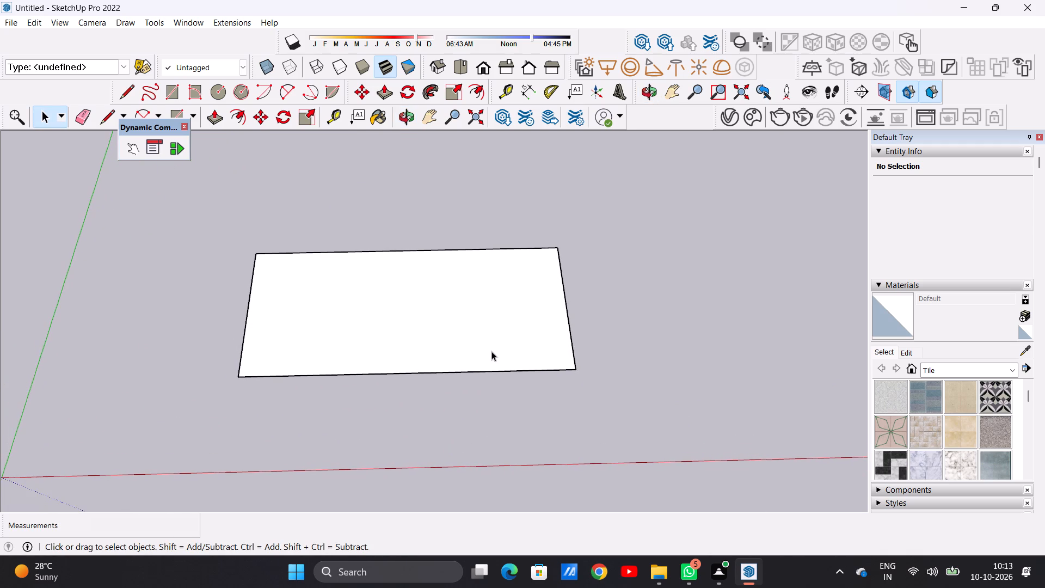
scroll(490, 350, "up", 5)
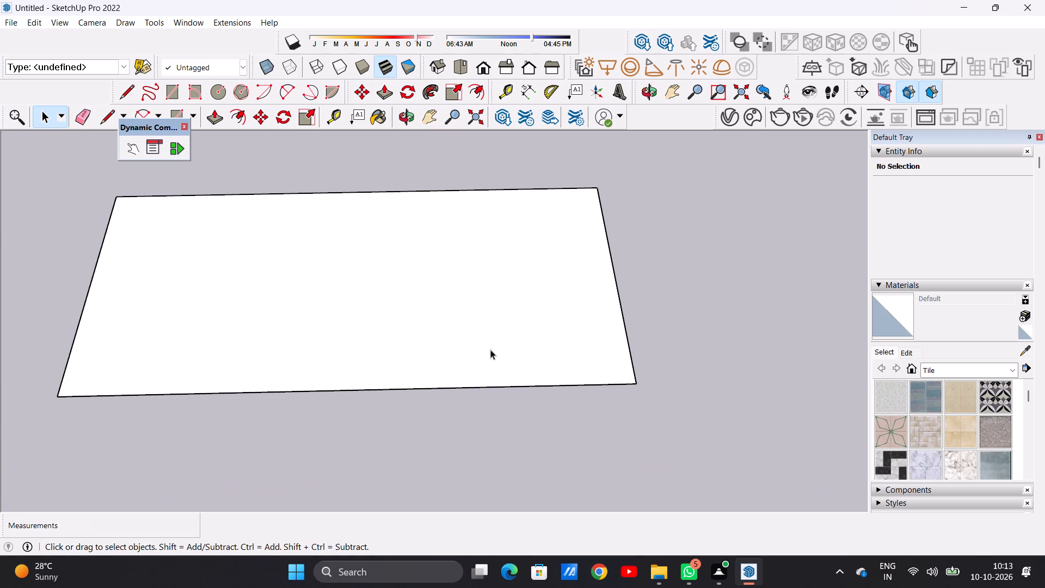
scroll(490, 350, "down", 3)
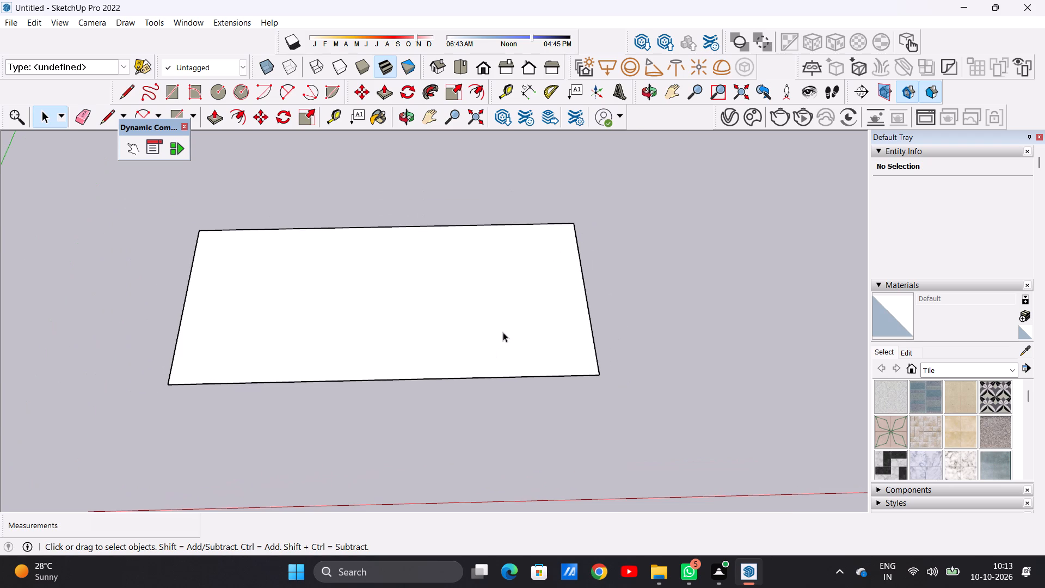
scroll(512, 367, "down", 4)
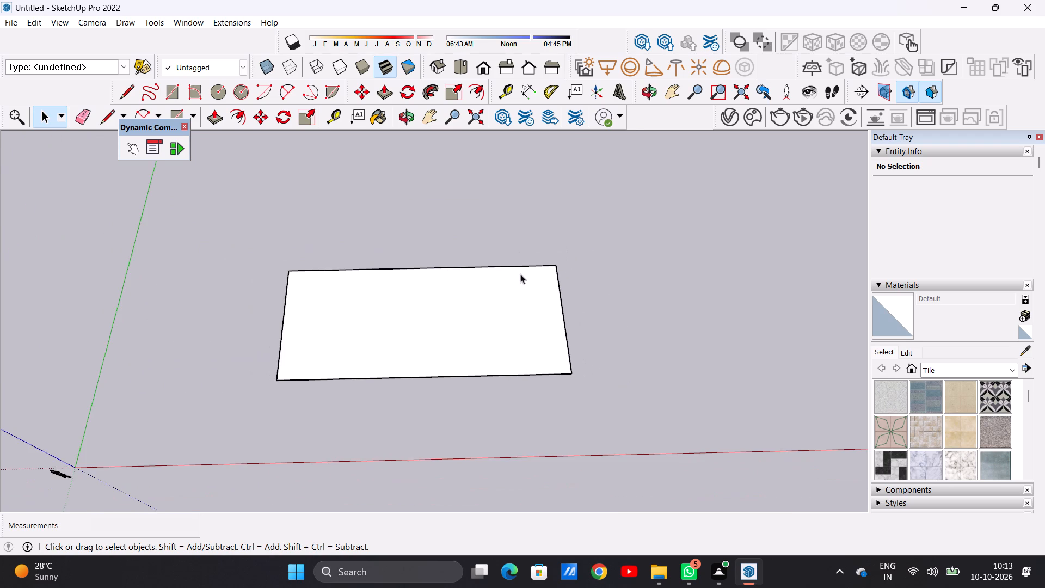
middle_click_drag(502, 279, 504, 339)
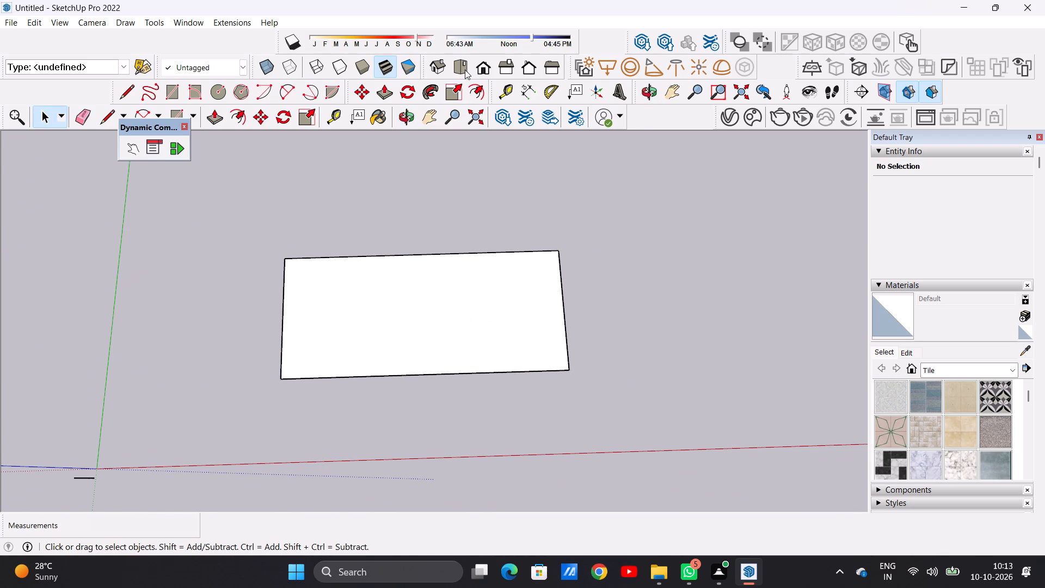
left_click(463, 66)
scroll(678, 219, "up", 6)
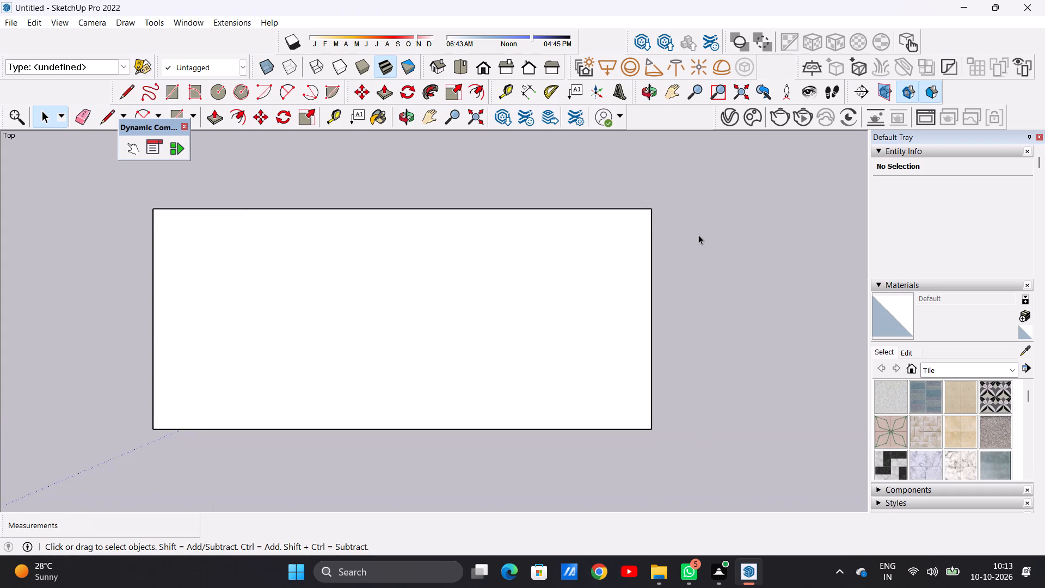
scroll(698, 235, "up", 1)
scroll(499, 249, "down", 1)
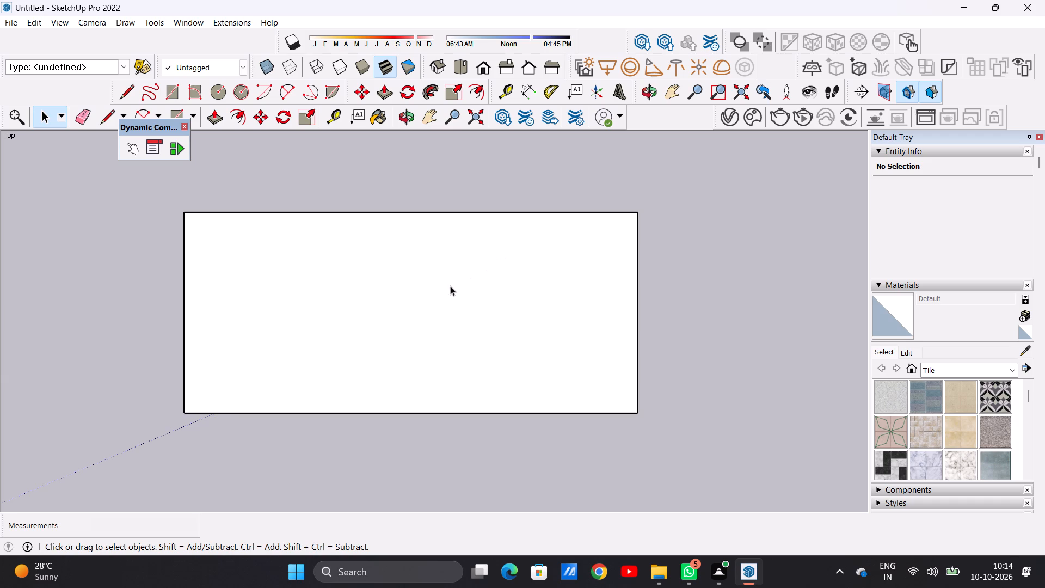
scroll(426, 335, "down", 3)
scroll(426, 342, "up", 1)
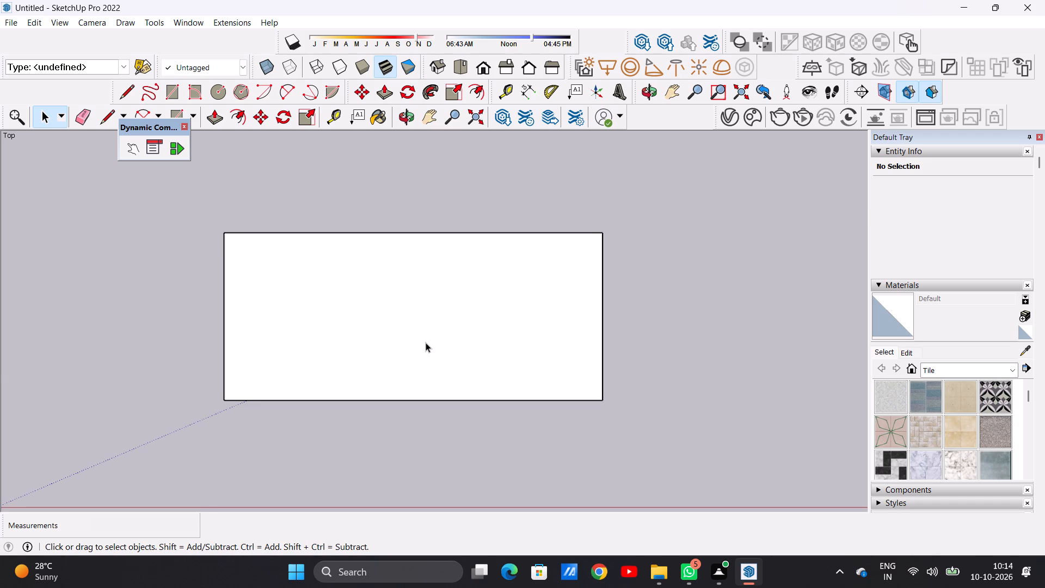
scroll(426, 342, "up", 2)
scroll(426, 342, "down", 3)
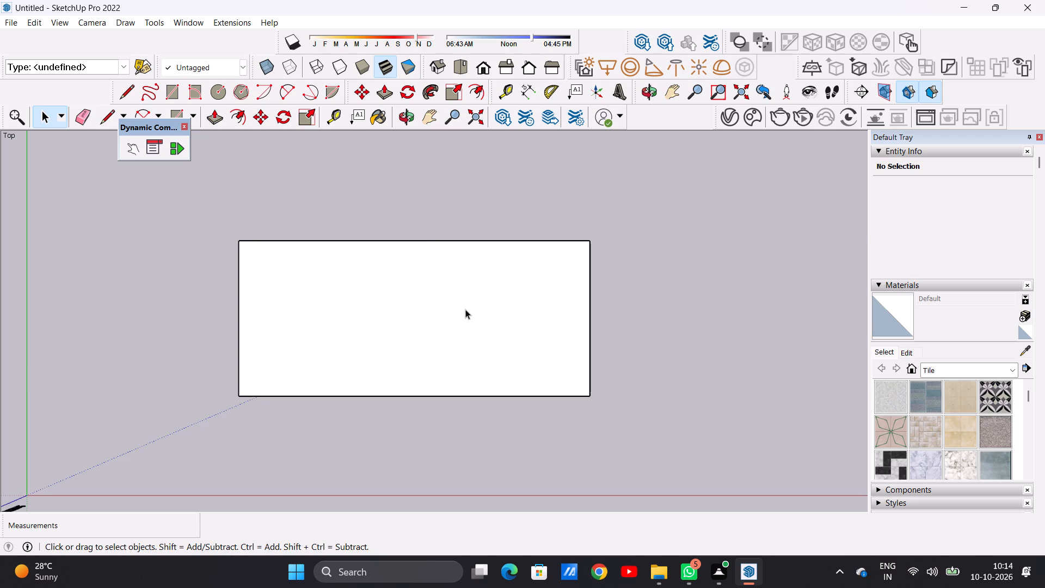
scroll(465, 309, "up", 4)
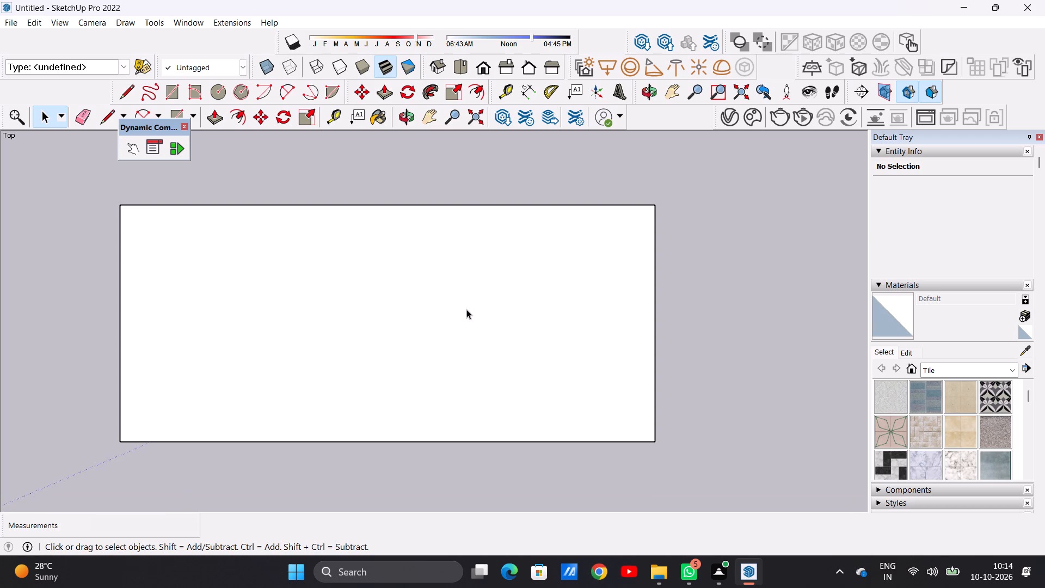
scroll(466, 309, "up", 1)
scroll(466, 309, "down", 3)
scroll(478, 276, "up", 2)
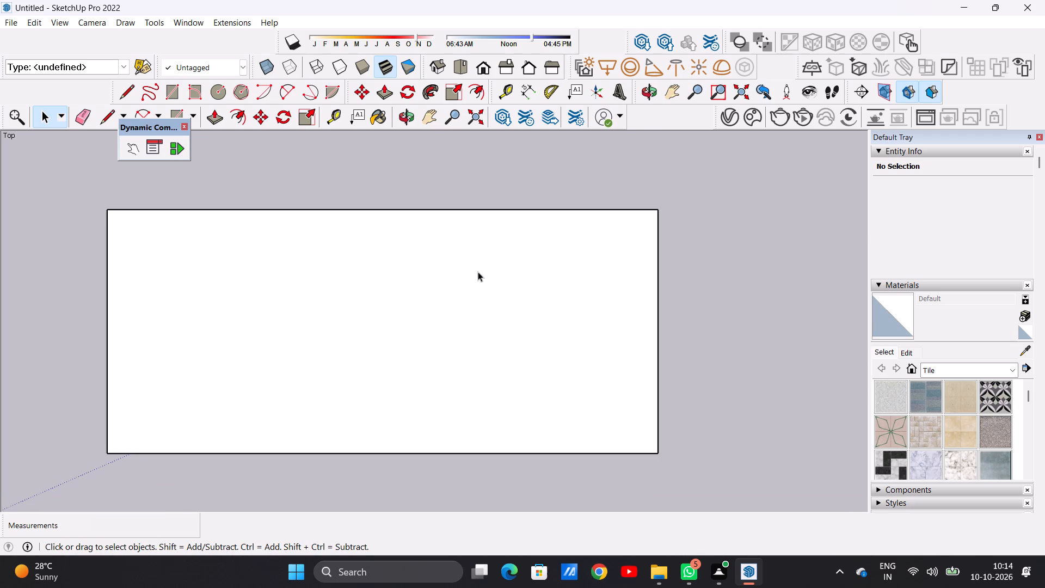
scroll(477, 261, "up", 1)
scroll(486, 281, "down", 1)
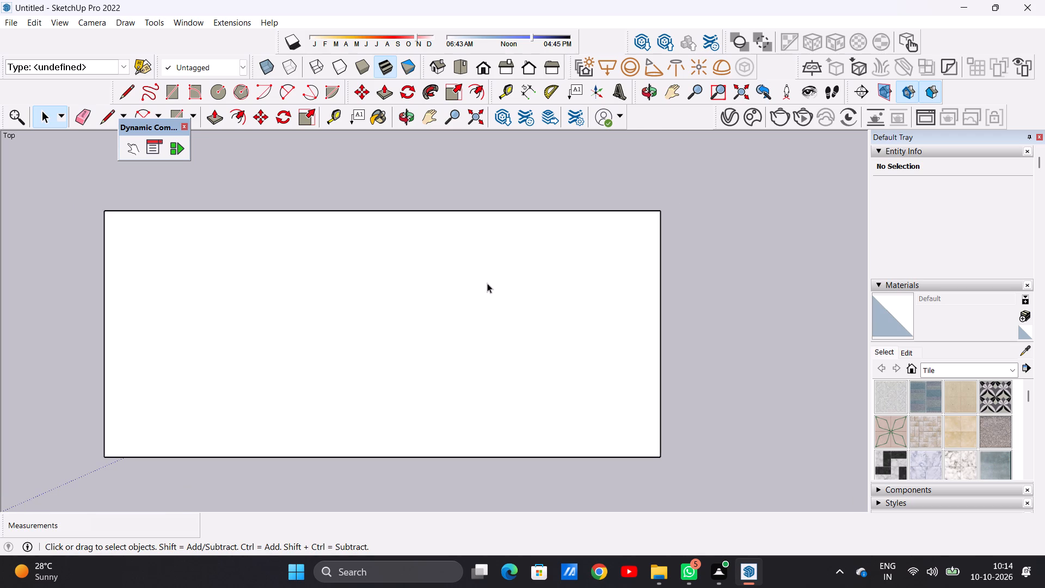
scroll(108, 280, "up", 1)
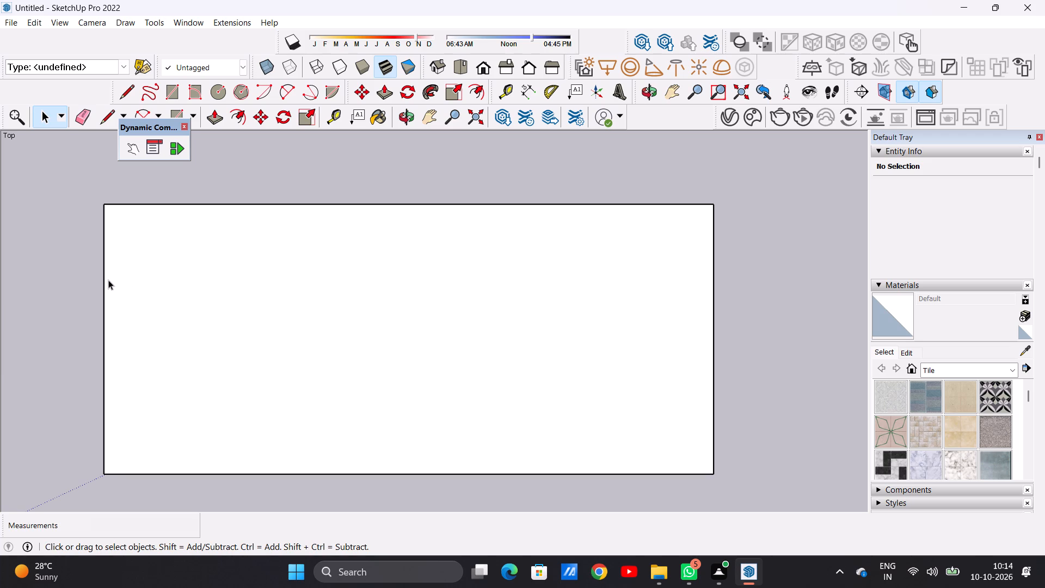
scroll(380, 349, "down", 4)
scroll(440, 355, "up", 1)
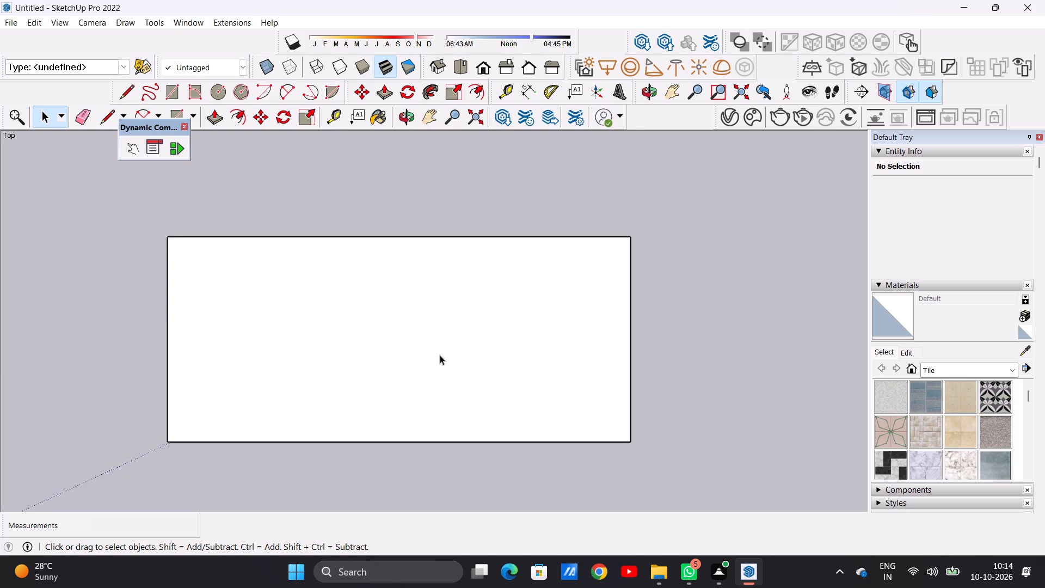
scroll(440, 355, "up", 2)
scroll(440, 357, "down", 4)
Extrude the merged rectangular face upward 9" with Push/Pull to form a thin floor slab.
middle_click(452, 446)
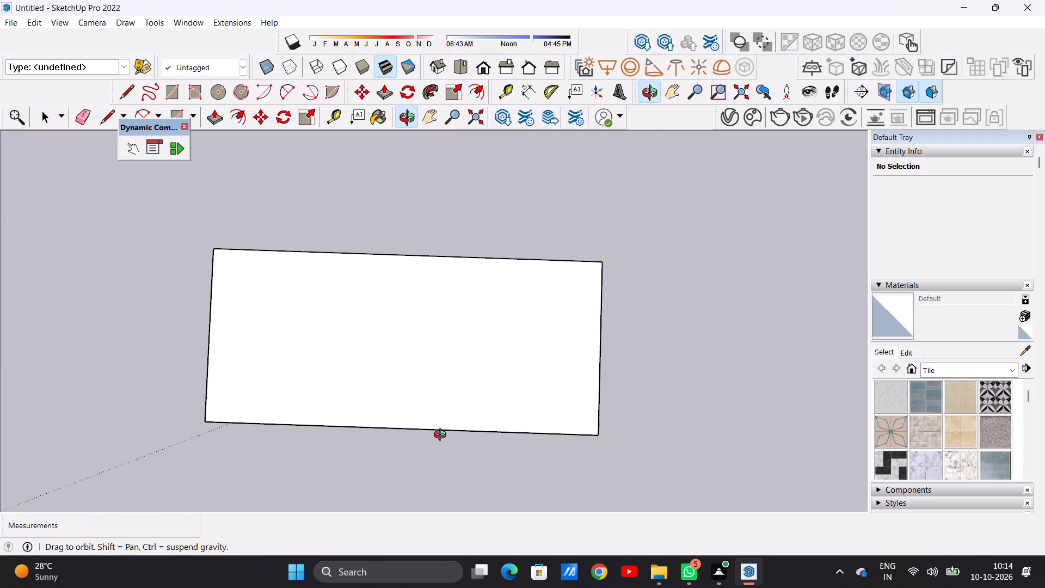
middle_click_drag(453, 450, 418, 302)
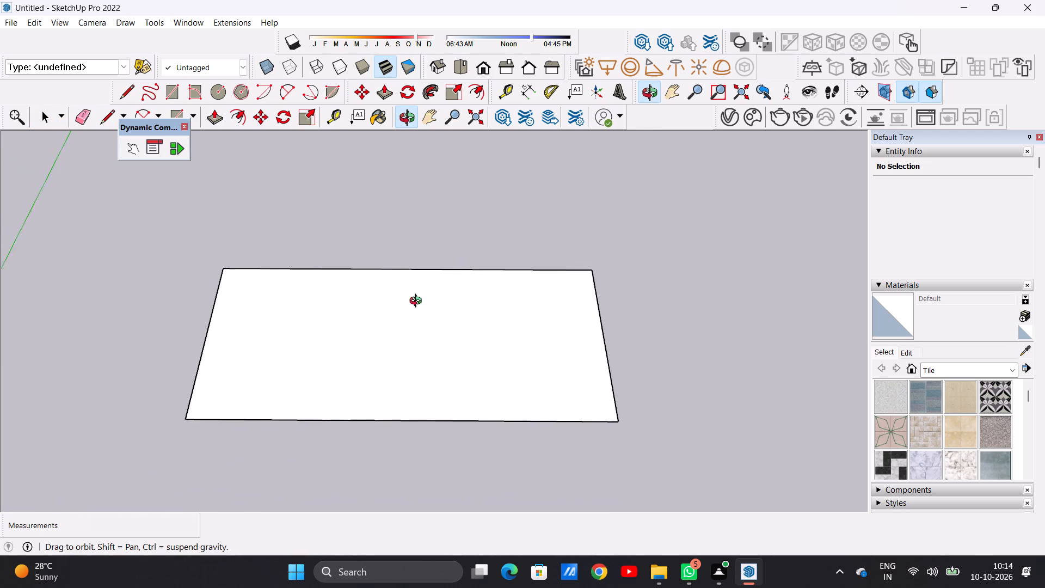
middle_click_drag(418, 302, 409, 286)
scroll(485, 366, "up", 2)
key("space")
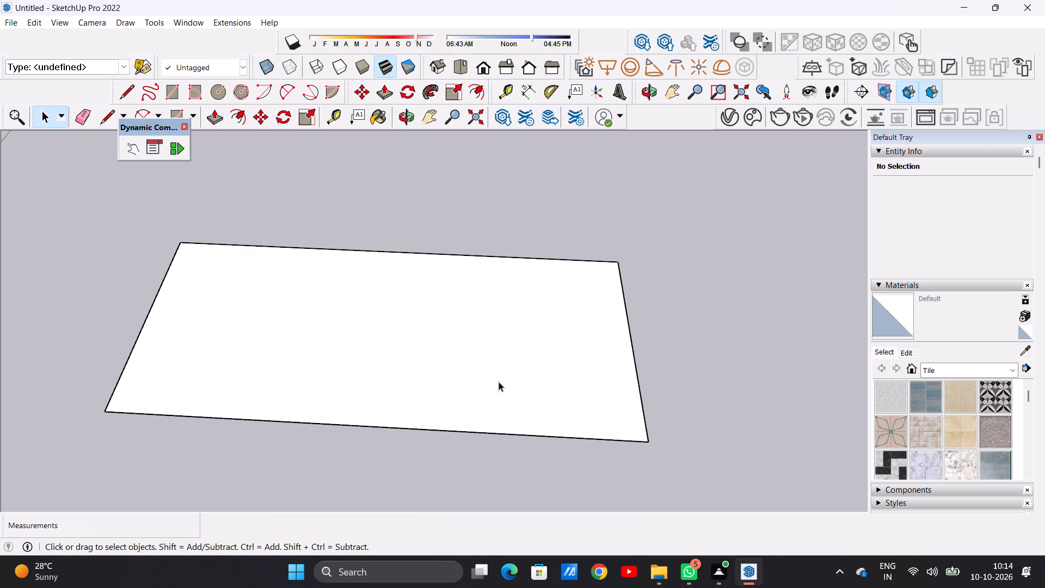
key("p")
left_click(581, 410)
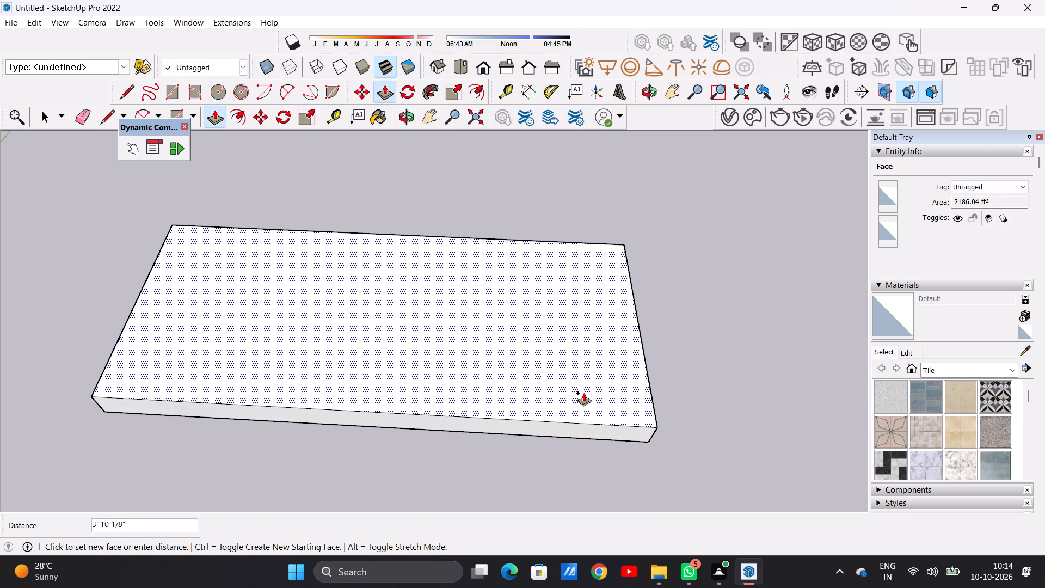
key("9")
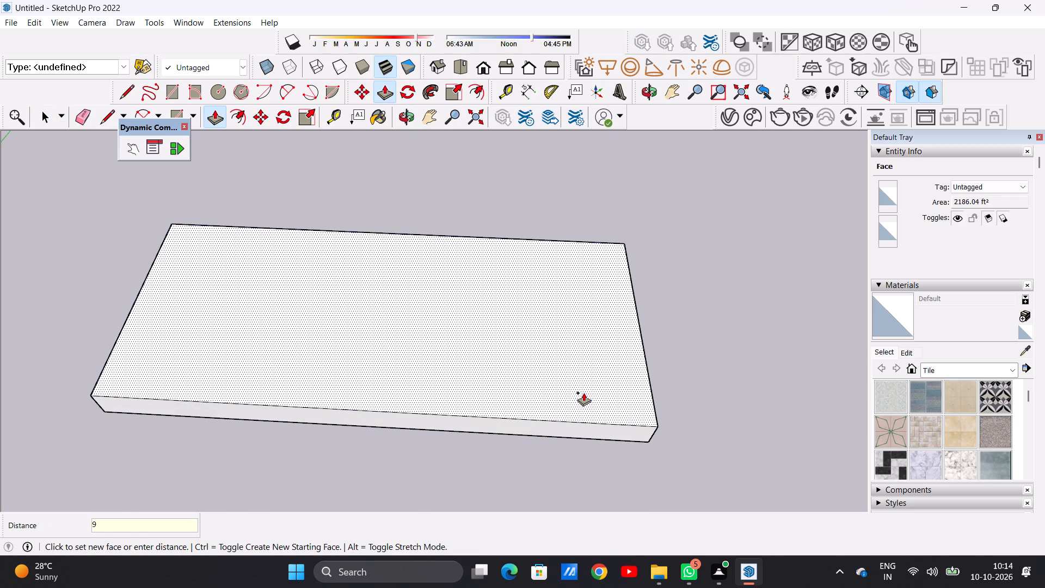
key("shift+quotedbl")
key("Return")
key("space")
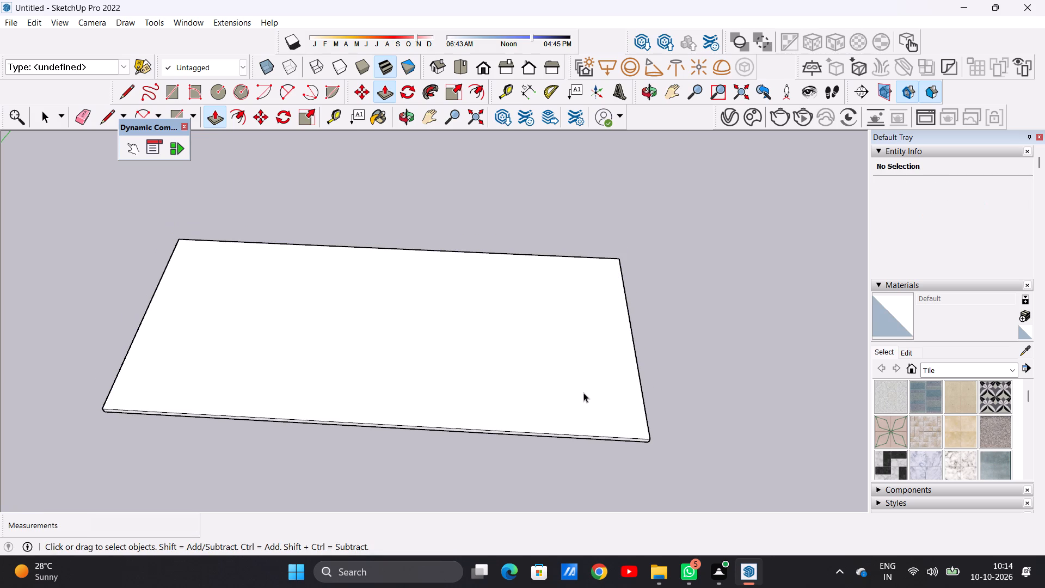
key("space")
Examine the floor slab's top face and its long front side from several angles and distances.
scroll(491, 390, "down", 1)
scroll(469, 455, "up", 11)
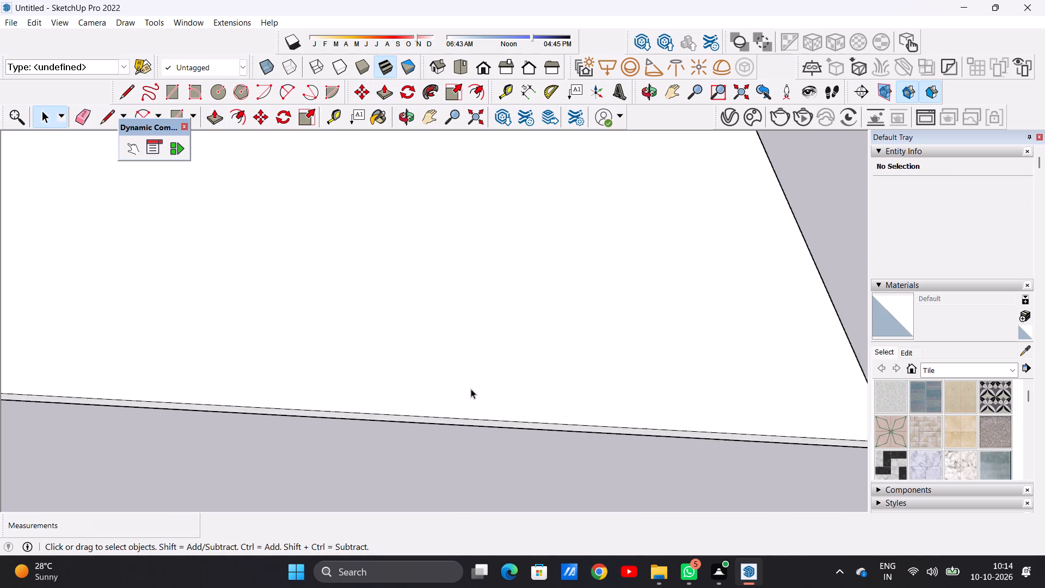
scroll(471, 389, "up", 3)
scroll(506, 378, "down", 17)
middle_click_drag(507, 325, 513, 446)
scroll(528, 401, "up", 5)
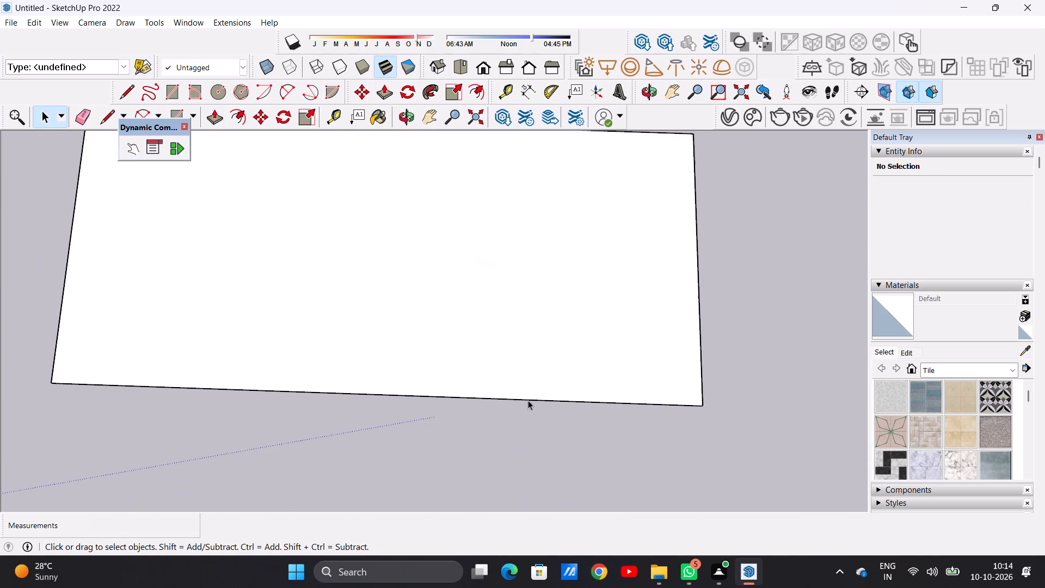
scroll(302, 407, "down", 4)
middle_click_drag(225, 382, 232, 408)
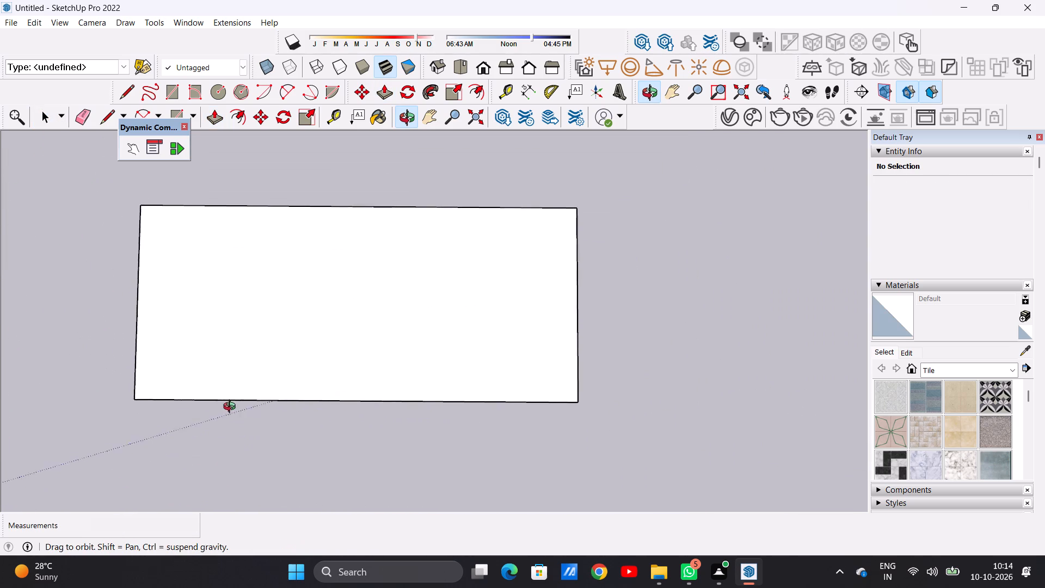
middle_click_drag(232, 408, 253, 292)
middle_click_drag(242, 456, 224, 370)
scroll(255, 380, "up", 10)
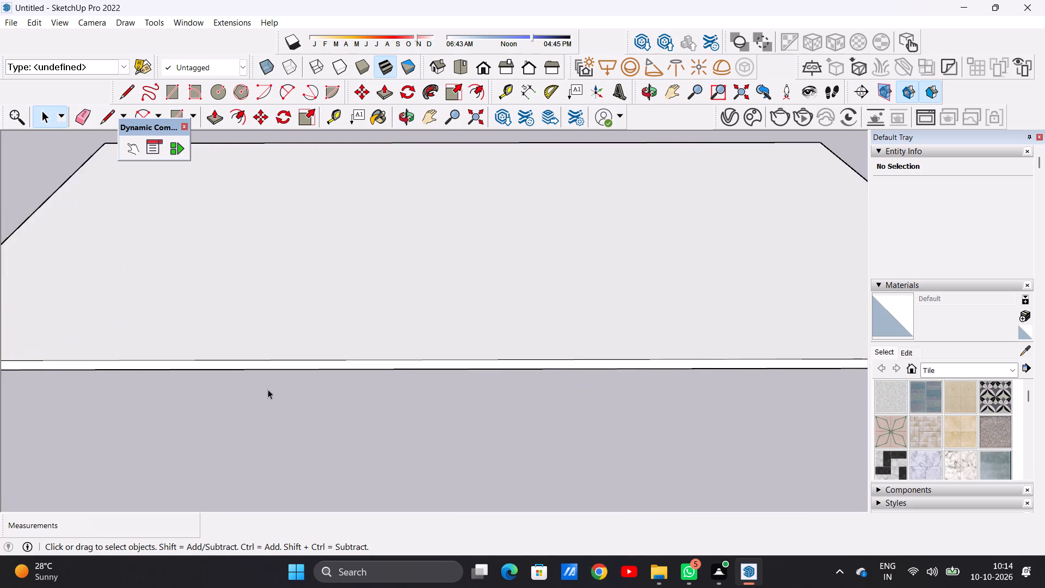
scroll(277, 396, "down", 13)
middle_click_drag(445, 311, 440, 481)
middle_click_drag(413, 385, 417, 439)
middle_click(417, 439)
scroll(423, 400, "up", 2)
scroll(423, 400, "down", 1)
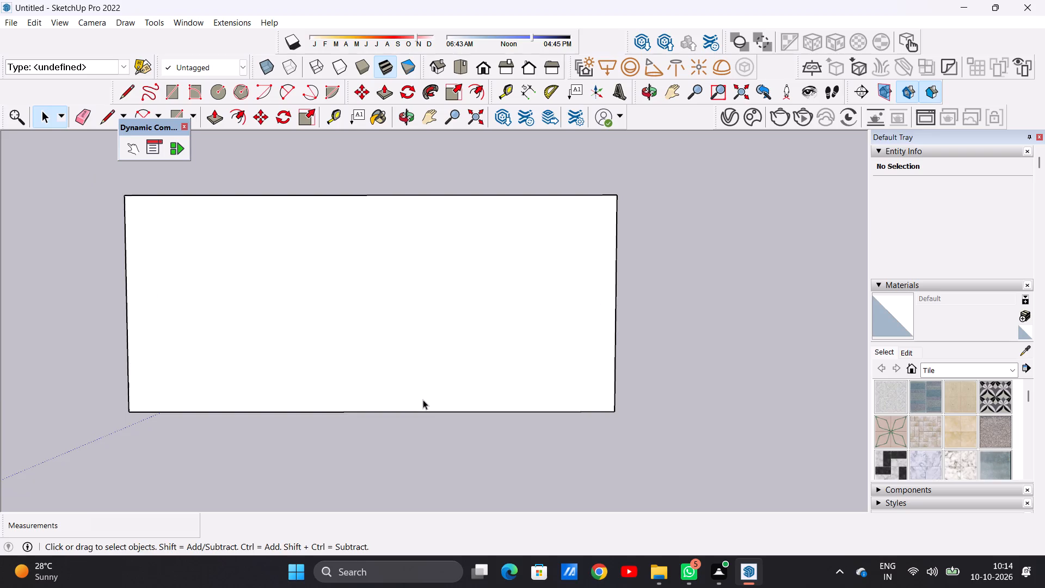
scroll(423, 400, "down", 3)
middle_click_drag(441, 433, 440, 264)
scroll(440, 278, "up", 14)
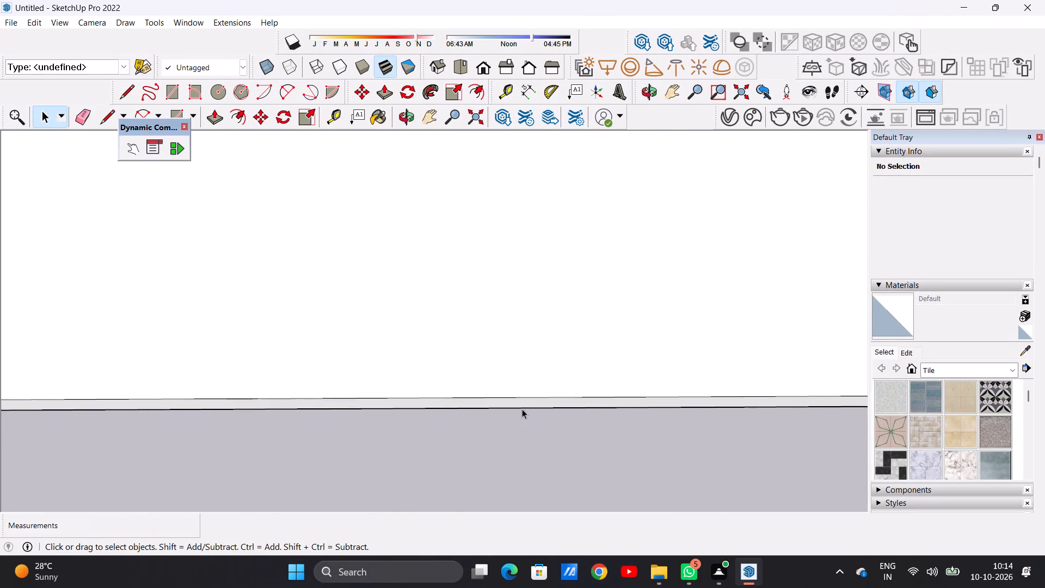
scroll(522, 409, "down", 15)
middle_click_drag(536, 379, 533, 471)
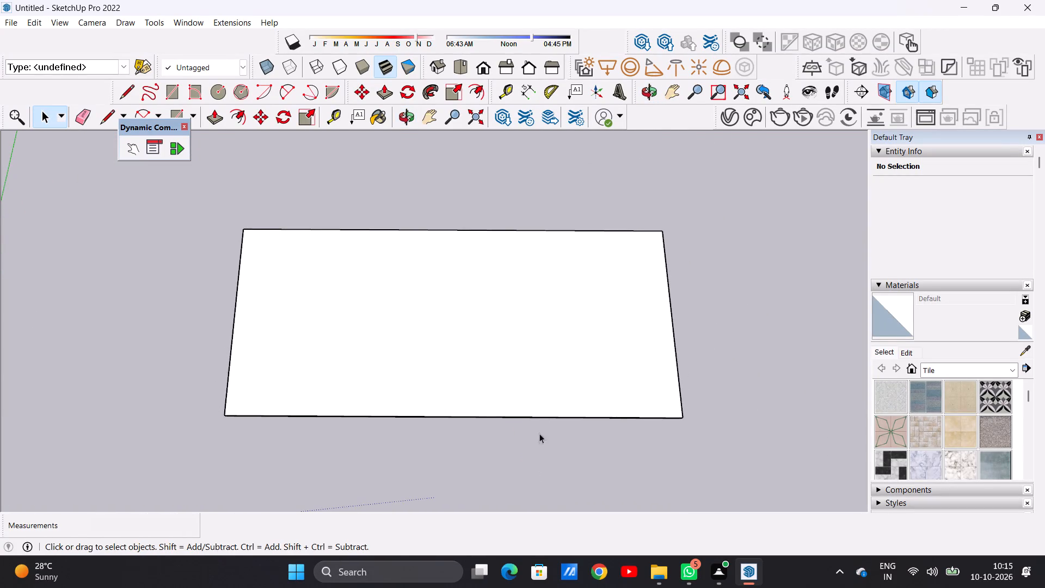
Examine the floor slab's top face and its thin long front side from different angles and distances.
scroll(548, 341, "up", 1)
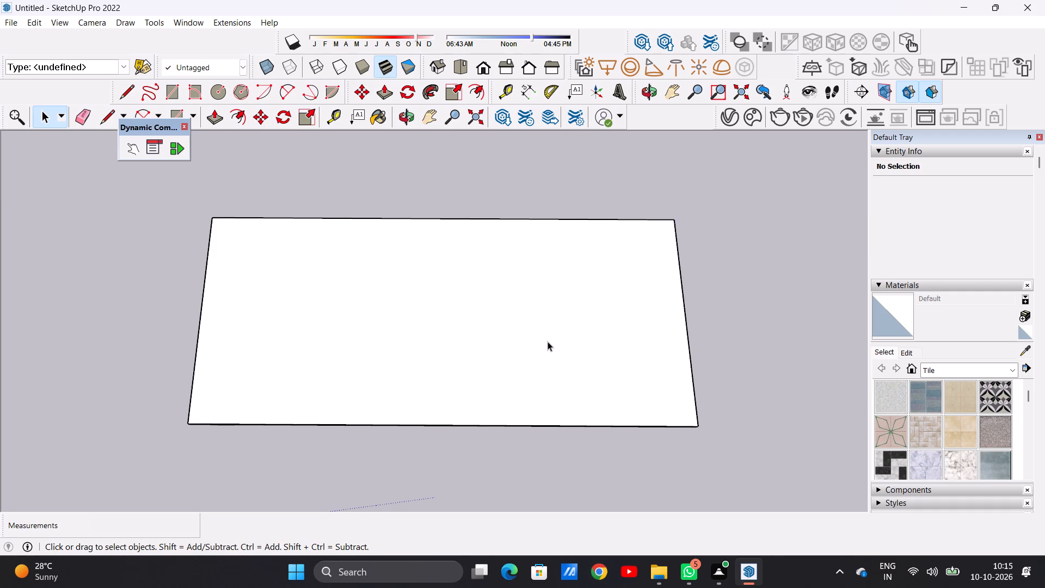
scroll(565, 352, "down", 1)
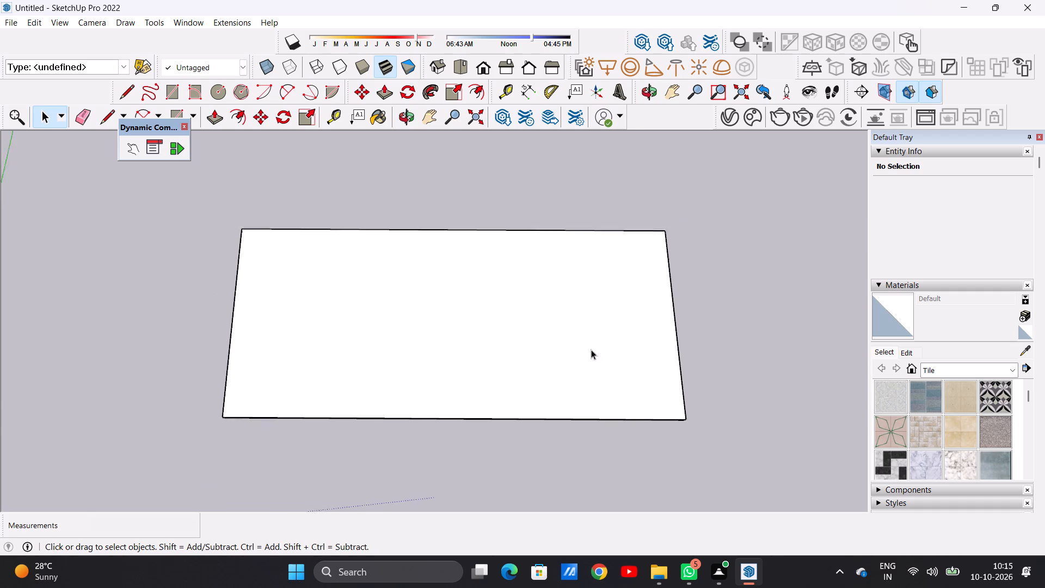
scroll(591, 350, "down", 1)
scroll(614, 347, "up", 3)
middle_click_drag(633, 450, 636, 354)
scroll(638, 409, "up", 12)
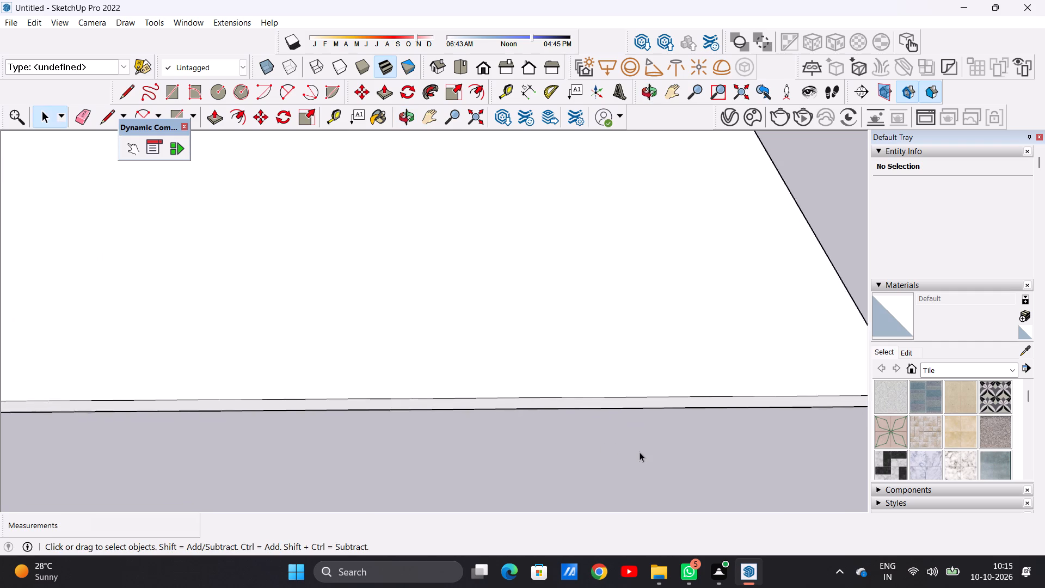
scroll(640, 452, "up", 2)
scroll(640, 452, "down", 20)
scroll(640, 452, "down", 1)
middle_click_drag(581, 360, 563, 451)
scroll(586, 308, "up", 3)
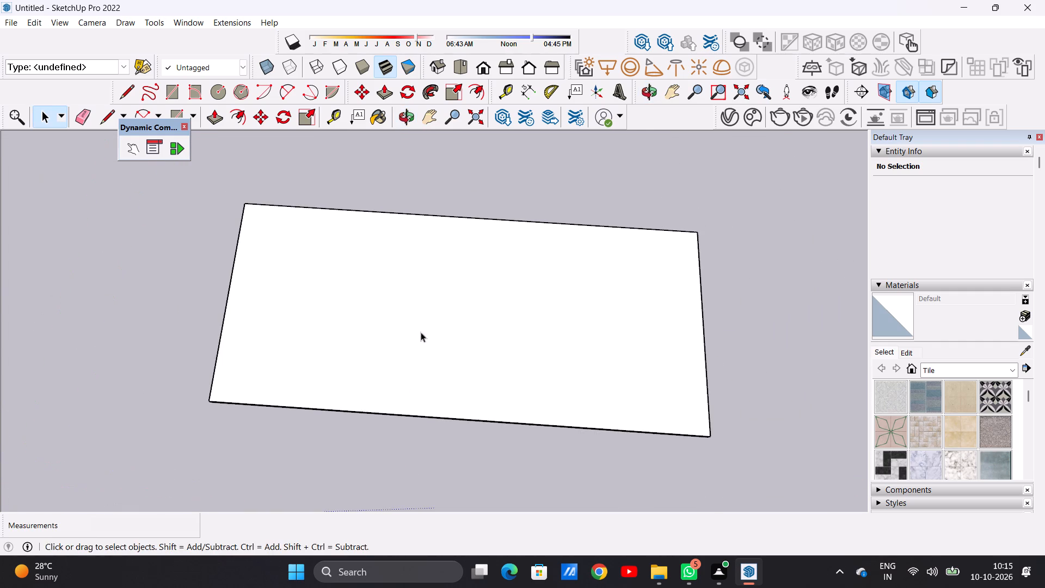
scroll(313, 338, "up", 1)
middle_click_drag(313, 339, 318, 358)
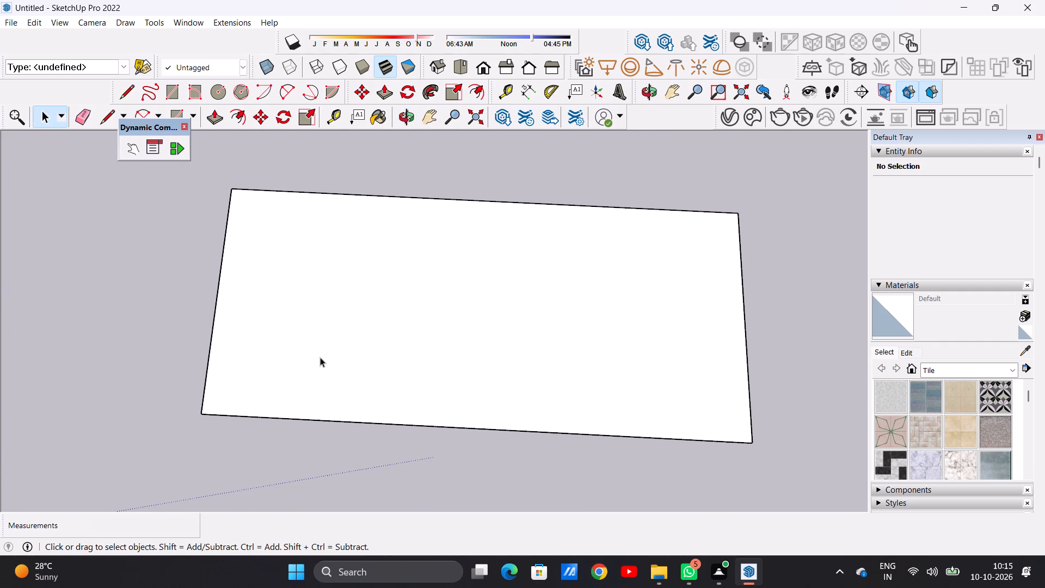
middle_click_drag(321, 369, 339, 390)
middle_click(376, 463)
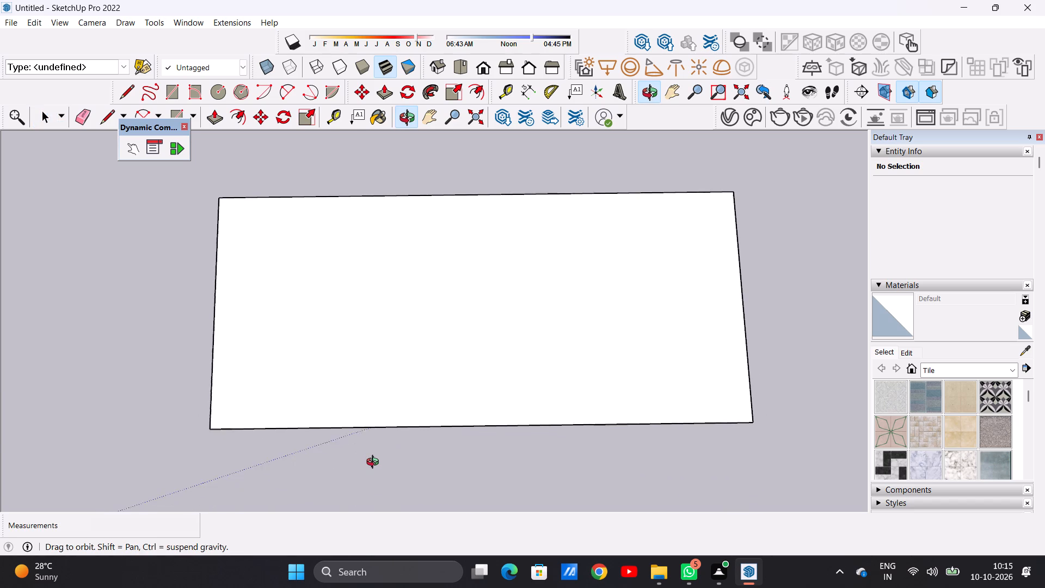
scroll(396, 431, "down", 2)
middle_click_drag(440, 436, 425, 367)
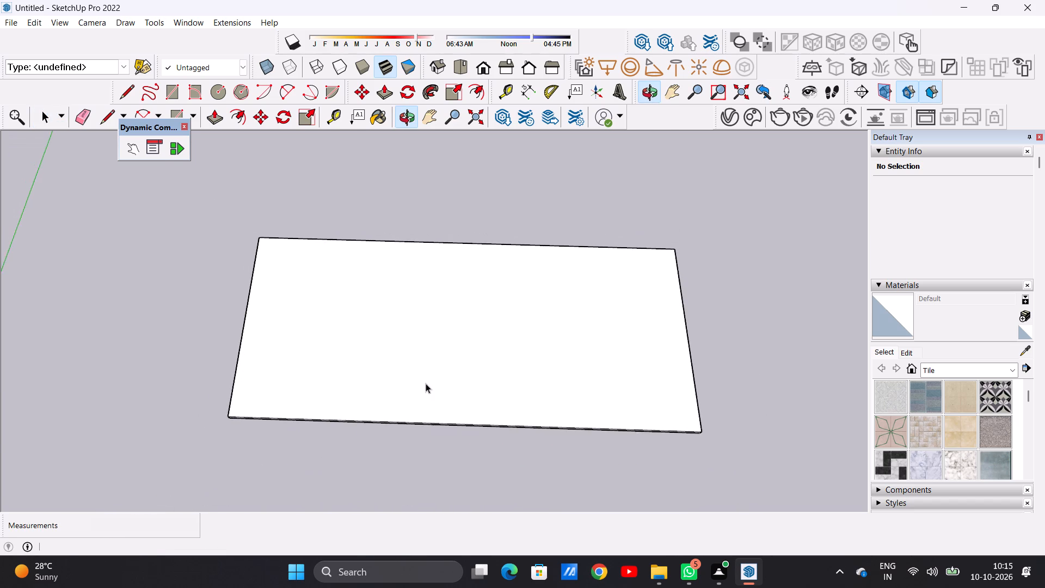
scroll(418, 440, "up", 10)
scroll(421, 432, "down", 7)
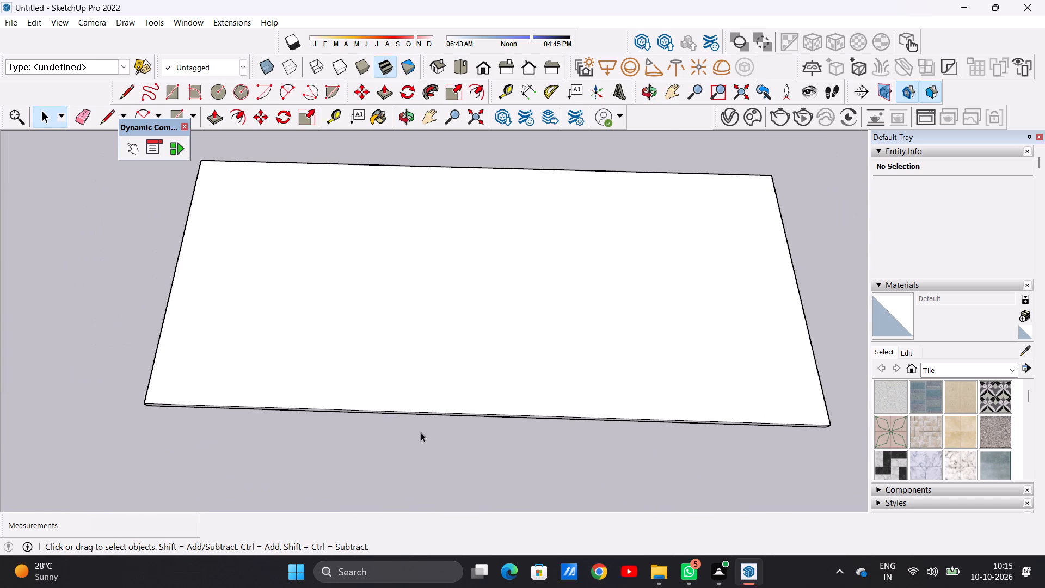
scroll(351, 450, "down", 3)
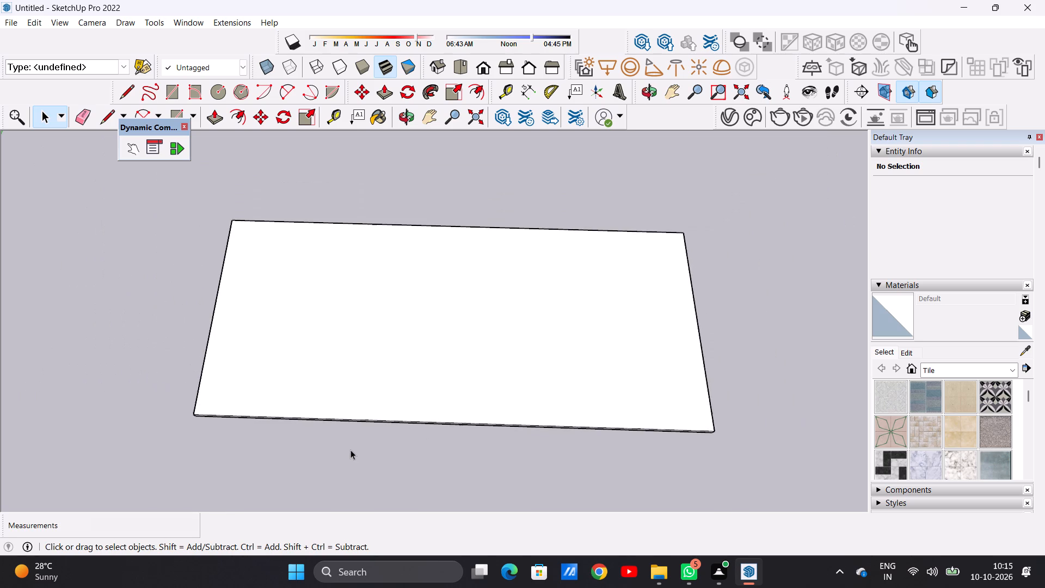
scroll(479, 471, "up", 7)
middle_click_drag(484, 402, 483, 418)
scroll(483, 418, "down", 3)
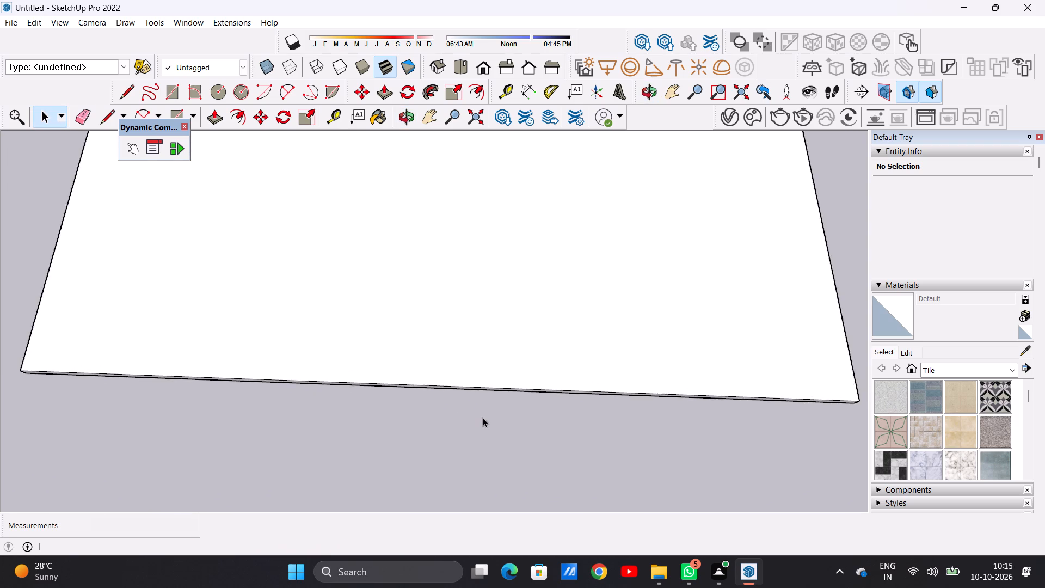
scroll(483, 418, "down", 2)
scroll(482, 418, "up", 1)
scroll(482, 418, "down", 2)
middle_click_drag(481, 422, 481, 295)
scroll(481, 367, "up", 13)
scroll(475, 376, "down", 8)
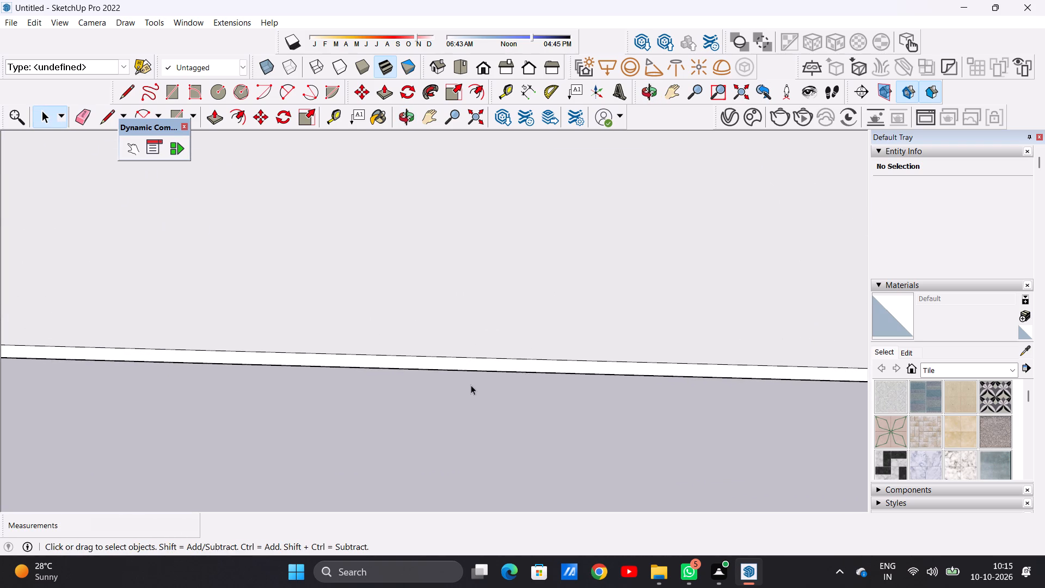
scroll(471, 385, "down", 9)
middle_click_drag(471, 334, 479, 448)
scroll(483, 396, "up", 5)
scroll(483, 396, "down", 1)
scroll(483, 396, "up", 7)
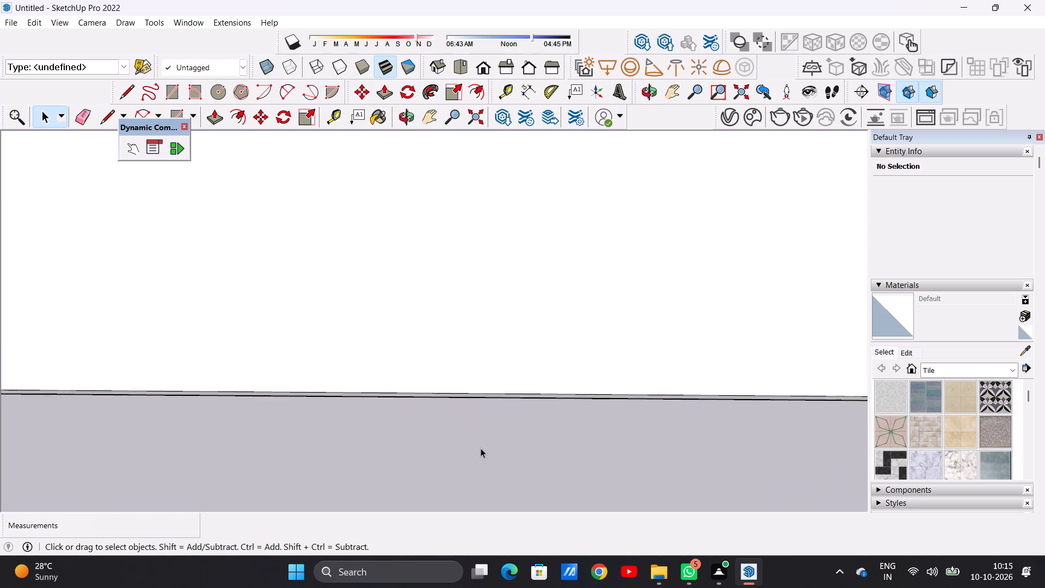
scroll(481, 448, "up", 3)
scroll(495, 327, "down", 11)
middle_click_drag(490, 407, 491, 419)
scroll(491, 425, "down", 6)
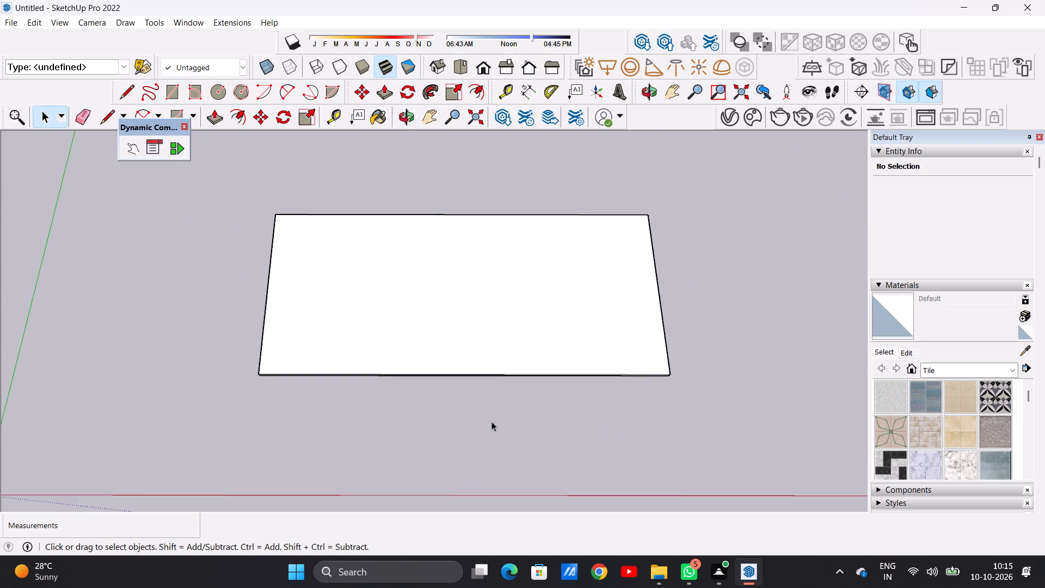
scroll(491, 421, "down", 3)
scroll(516, 298, "up", 6)
middle_click_drag(509, 326, 509, 405)
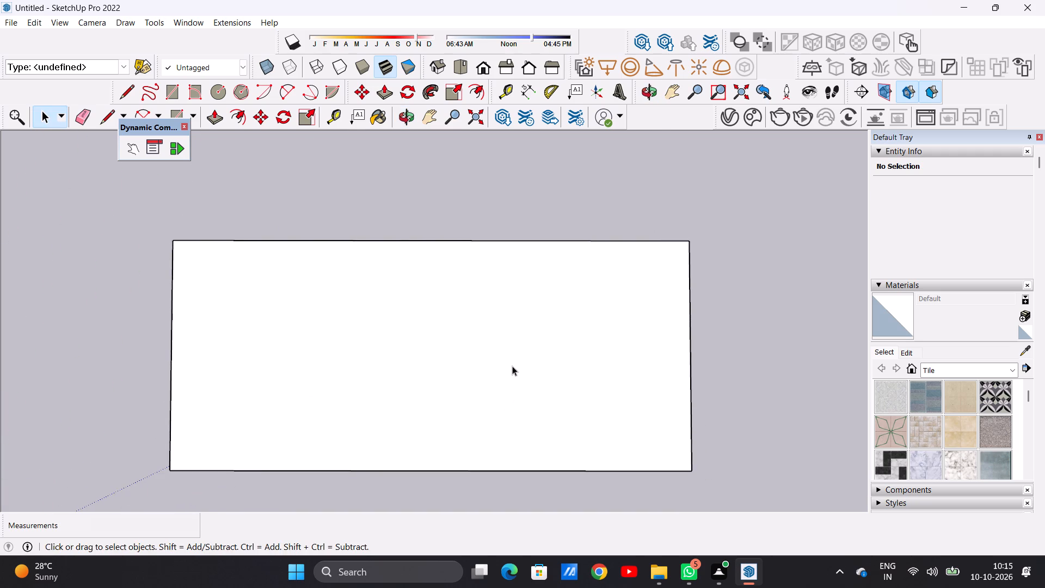
middle_click_drag(512, 366, 511, 345)
scroll(509, 370, "down", 4)
scroll(514, 414, "up", 2)
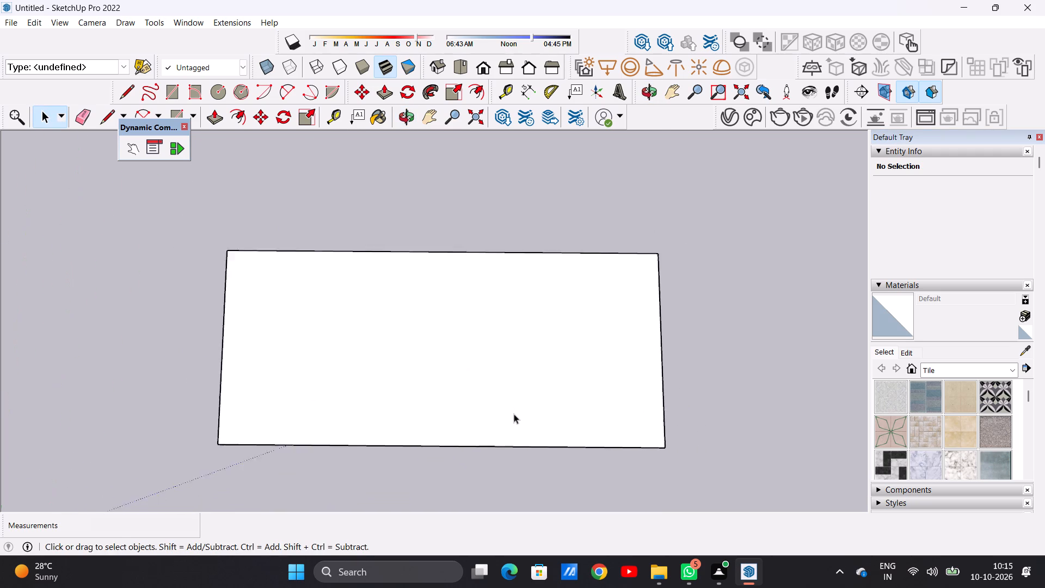
Offset the slab's top face outline inward by about 1' 2" to form a border strip around the perimeter.
scroll(514, 414, "up", 3)
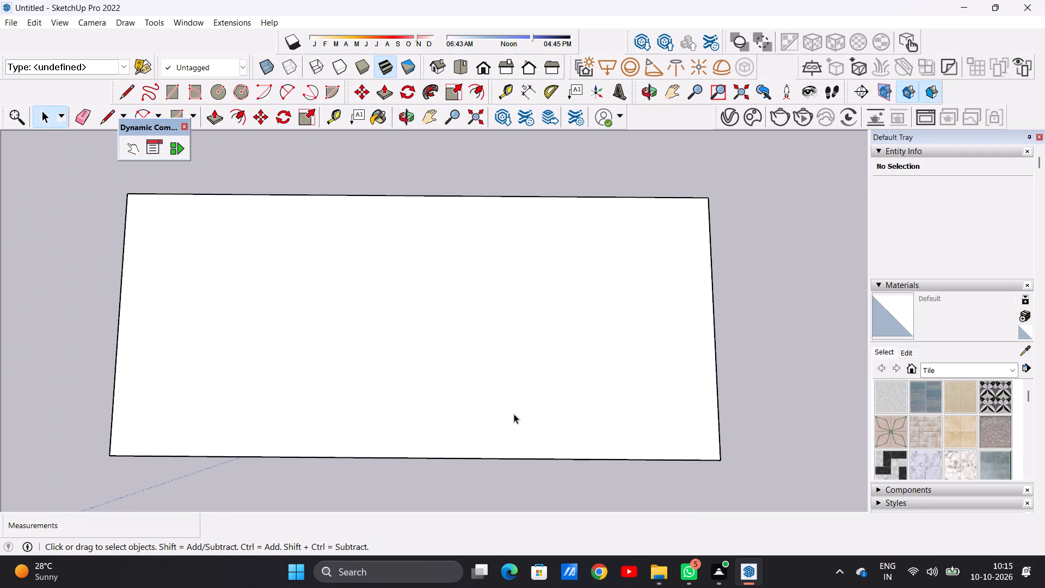
type("OF")
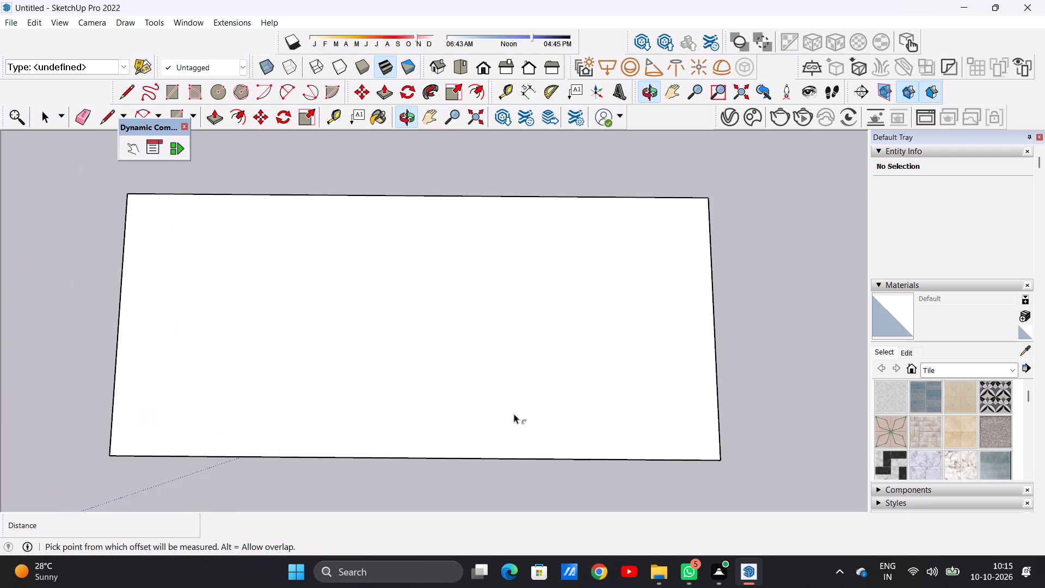
left_click(482, 370)
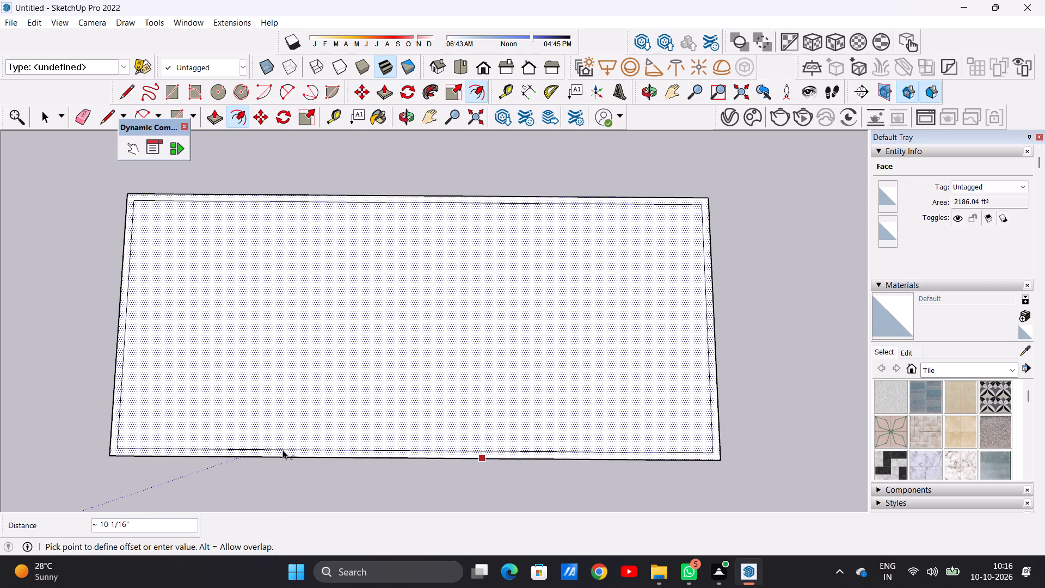
left_click(283, 447)
key("space")
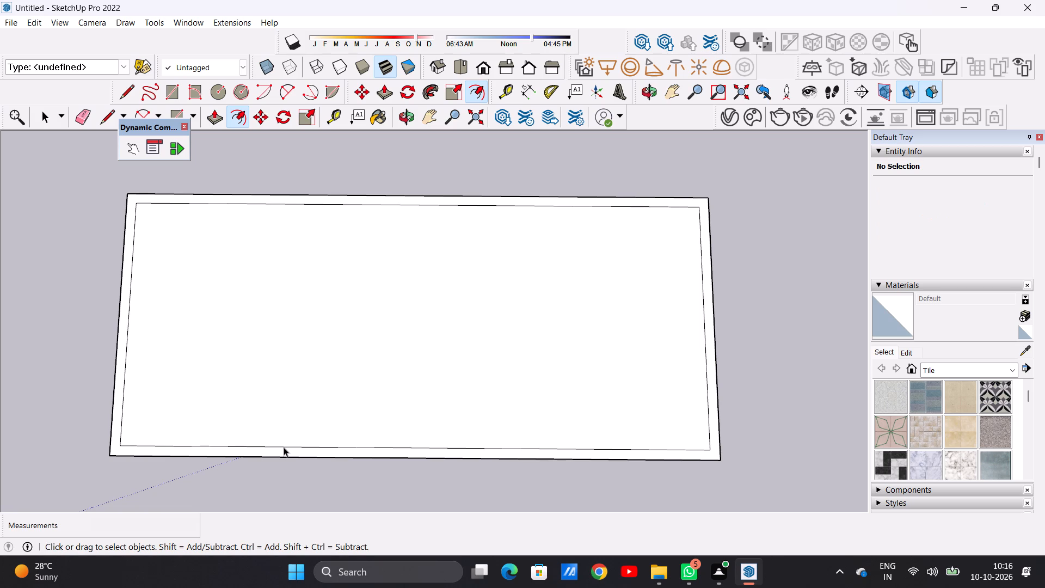
key("space")
Examine the slab's top face and the border strip between the inner and outer outlines at different distances.
scroll(488, 471, "down", 2)
scroll(570, 430, "up", 4)
scroll(588, 434, "down", 3)
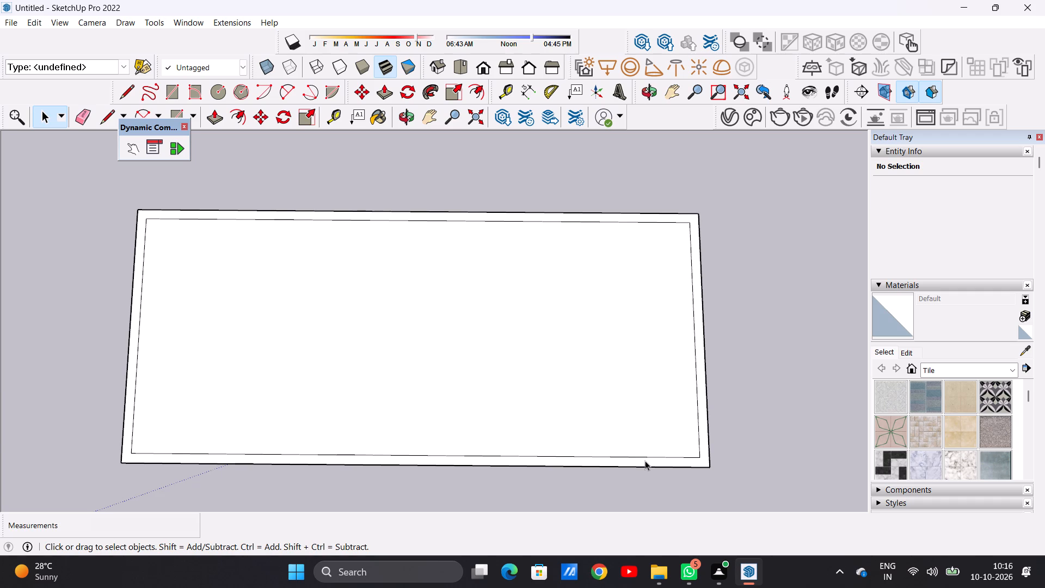
scroll(639, 455, "down", 4)
scroll(680, 479, "up", 7)
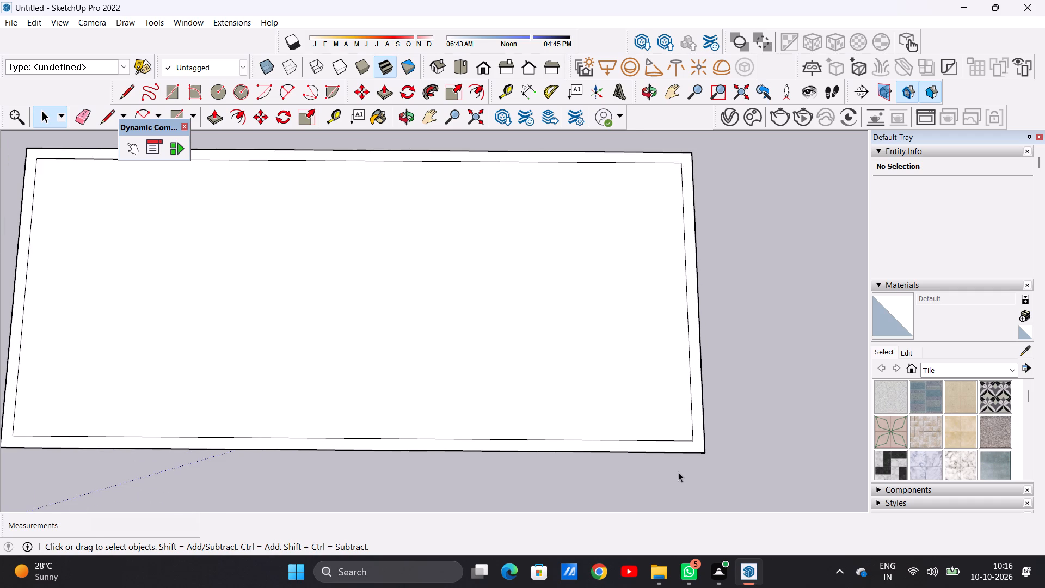
scroll(700, 458, "down", 1)
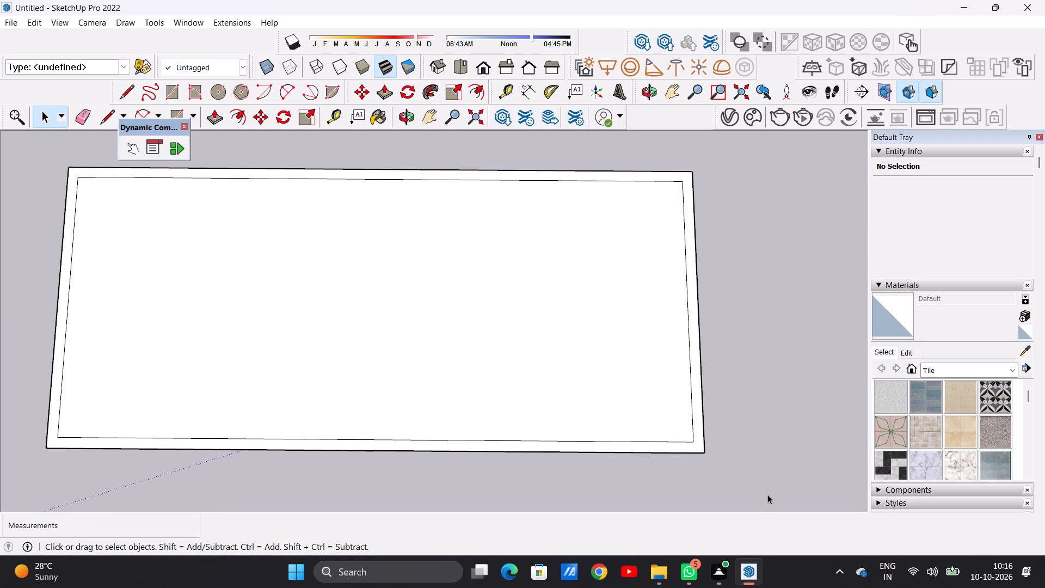
scroll(769, 489, "down", 3)
scroll(699, 461, "up", 6)
scroll(746, 376, "down", 7)
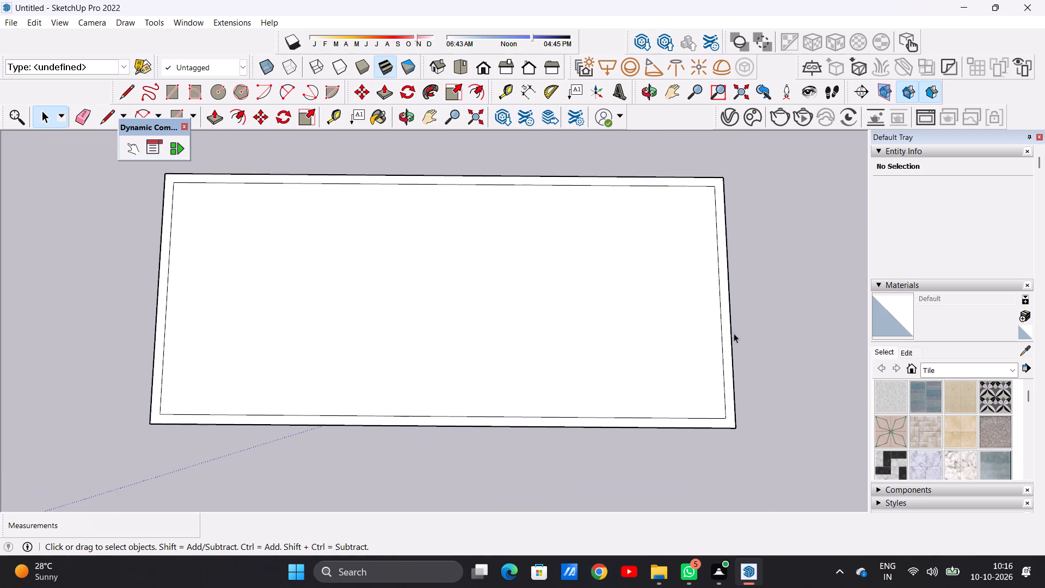
scroll(724, 341, "up", 2)
scroll(727, 348, "down", 4)
scroll(550, 299, "up", 3)
scroll(550, 299, "down", 1)
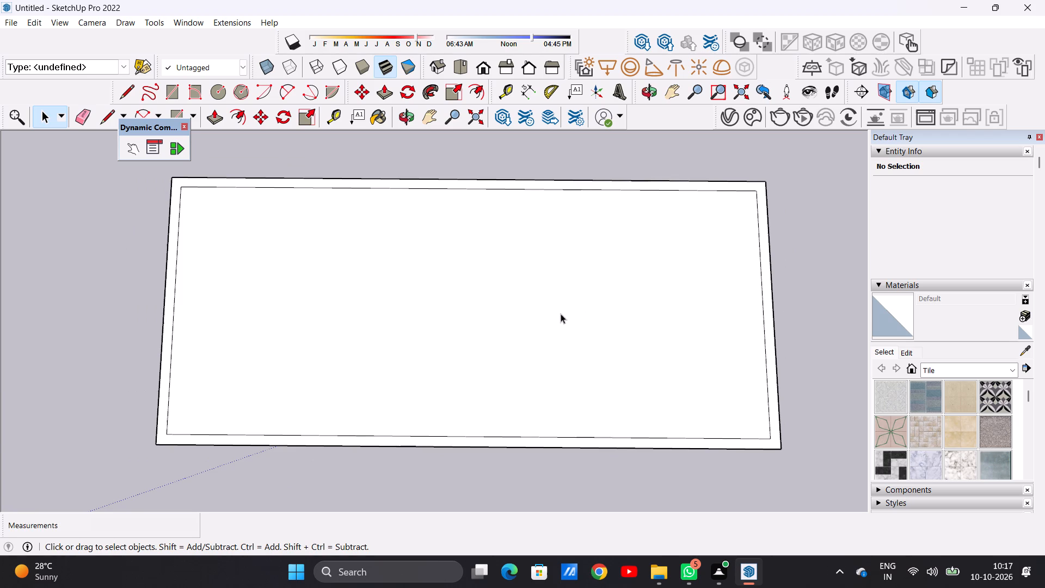
scroll(559, 325, "down", 3)
scroll(561, 324, "up", 3)
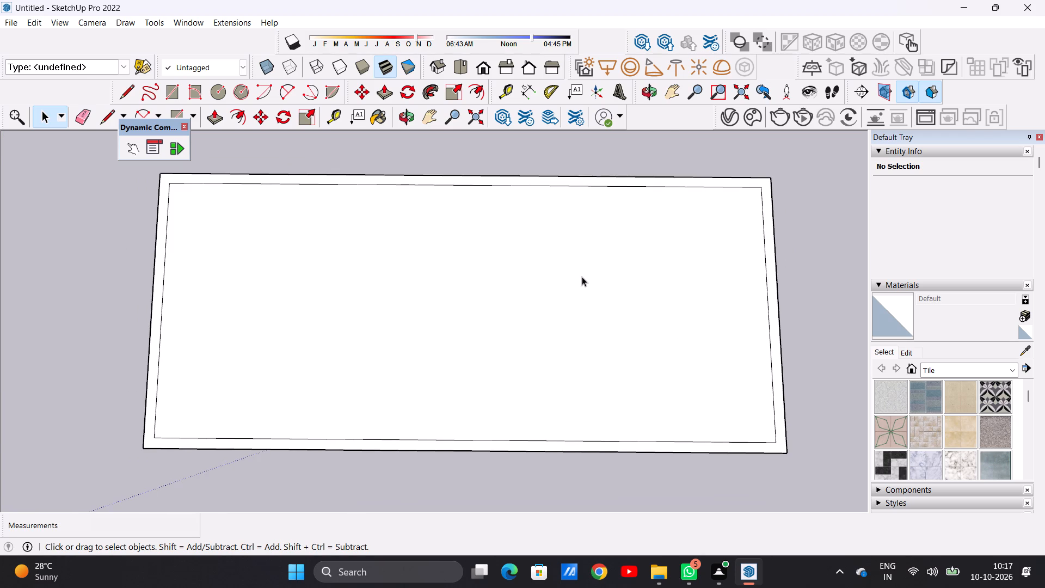
scroll(582, 277, "up", 1)
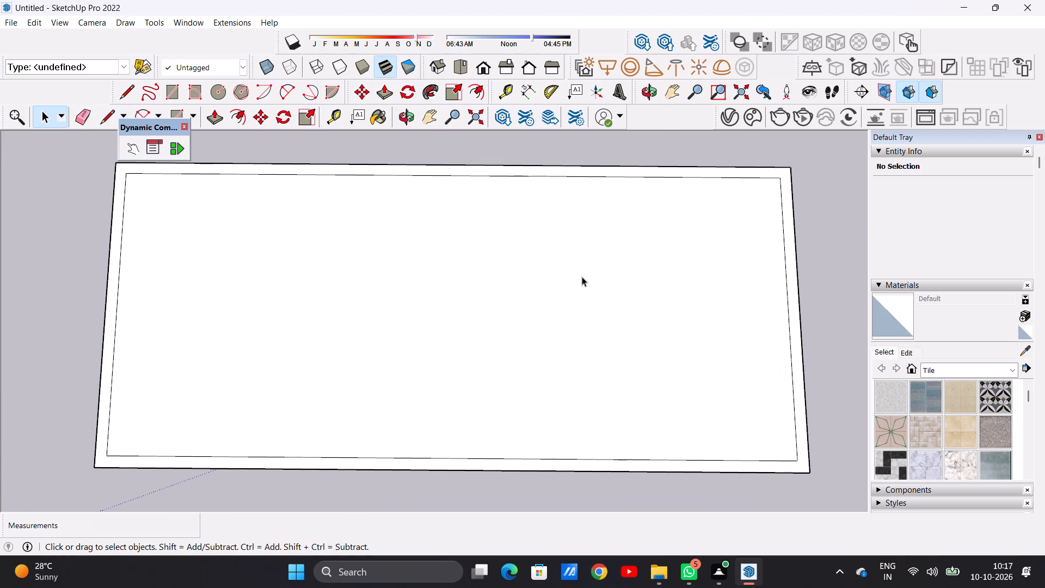
scroll(597, 292, "up", 1)
scroll(582, 307, "down", 3)
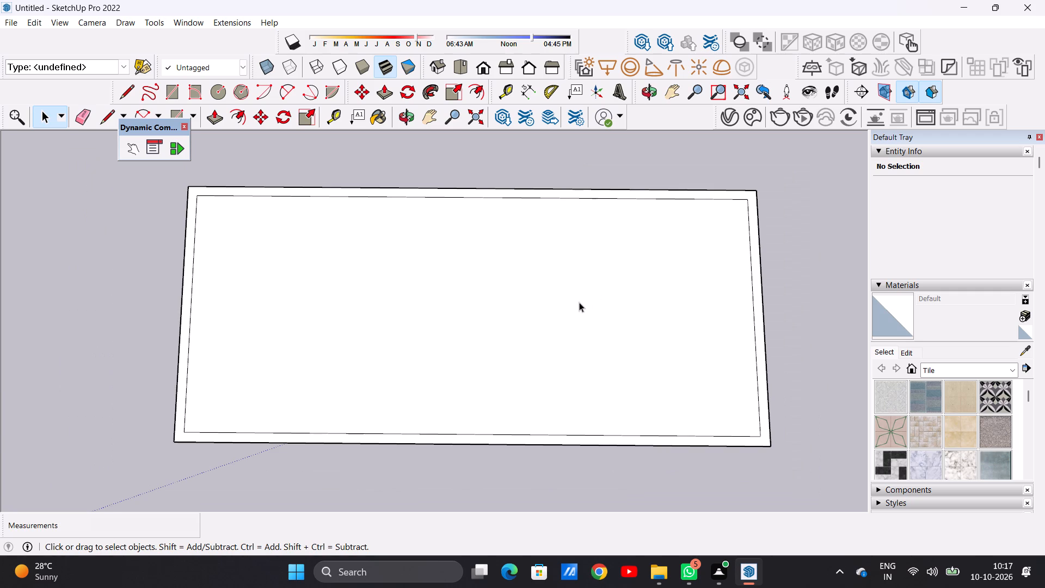
scroll(601, 362, "down", 1)
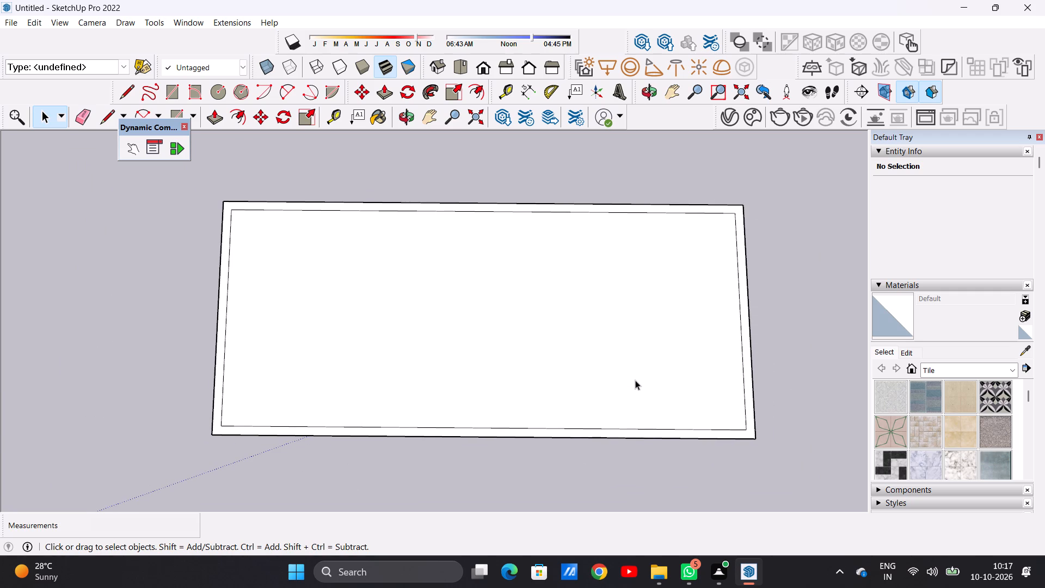
scroll(609, 380, "down", 1)
scroll(741, 386, "up", 2)
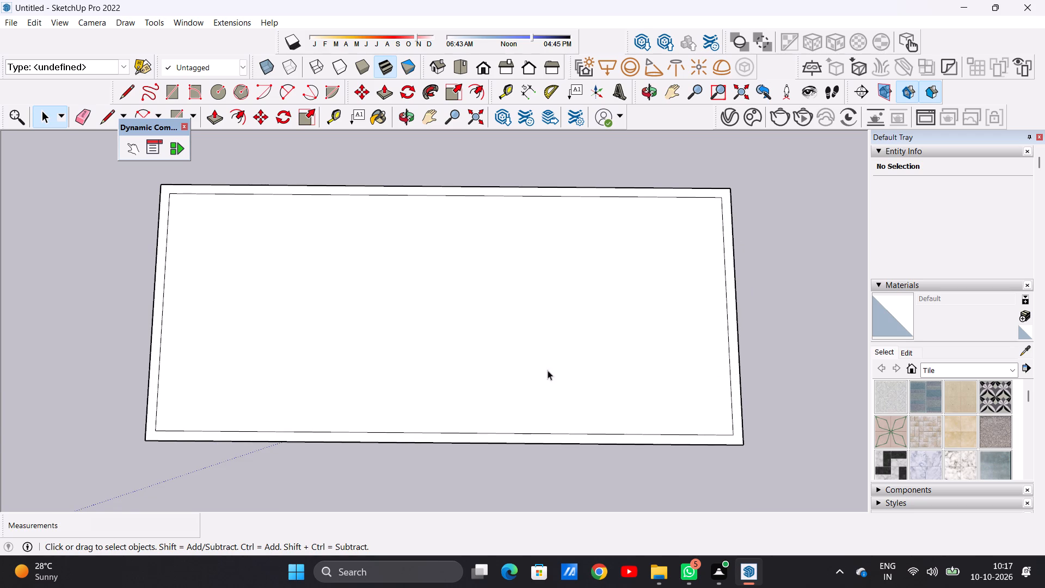
Draw a line about 1' 2" long from the inner outline's front-left corner across the border strip to the slab's left outer edge.
type("LO")
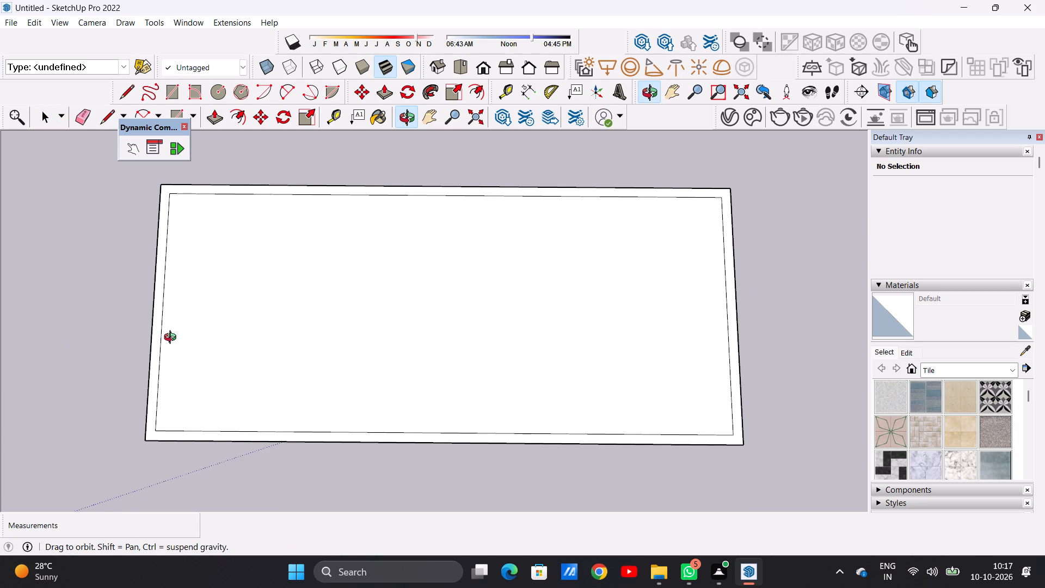
key("space")
type("L")
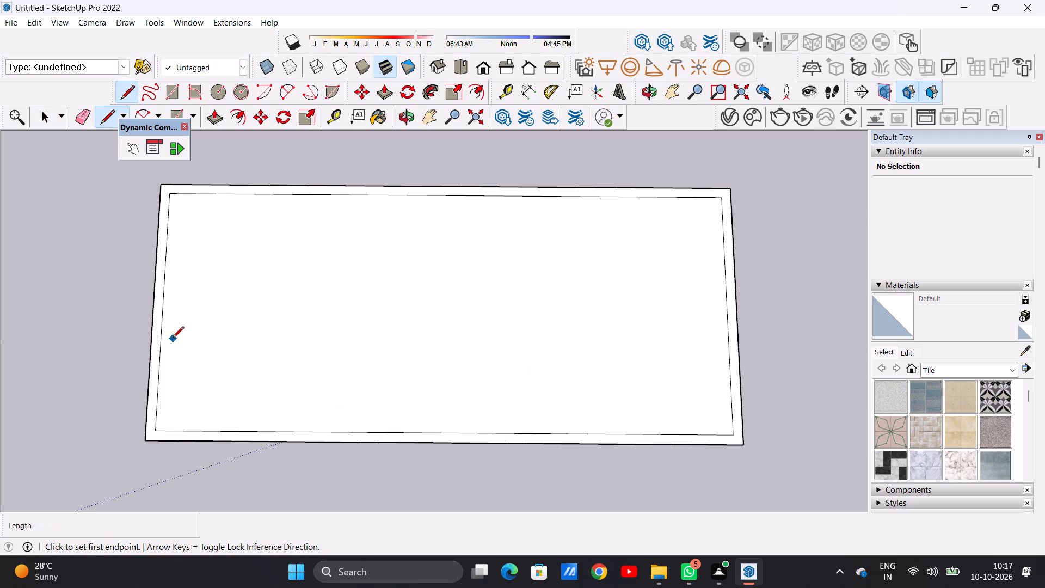
scroll(158, 482, "up", 3)
scroll(158, 481, "down", 1)
scroll(158, 481, "up", 4)
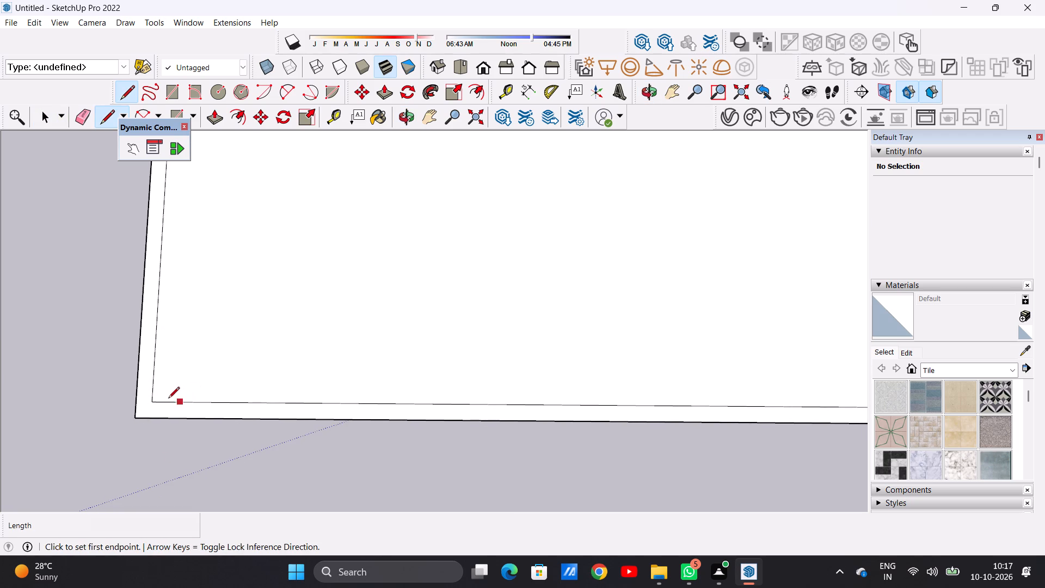
left_click(155, 399)
left_click(136, 398)
Draw a line about 1' 2" long from the inner outline's front-left corner across the border strip to the slab's front outer edge.
scroll(161, 415, "up", 6)
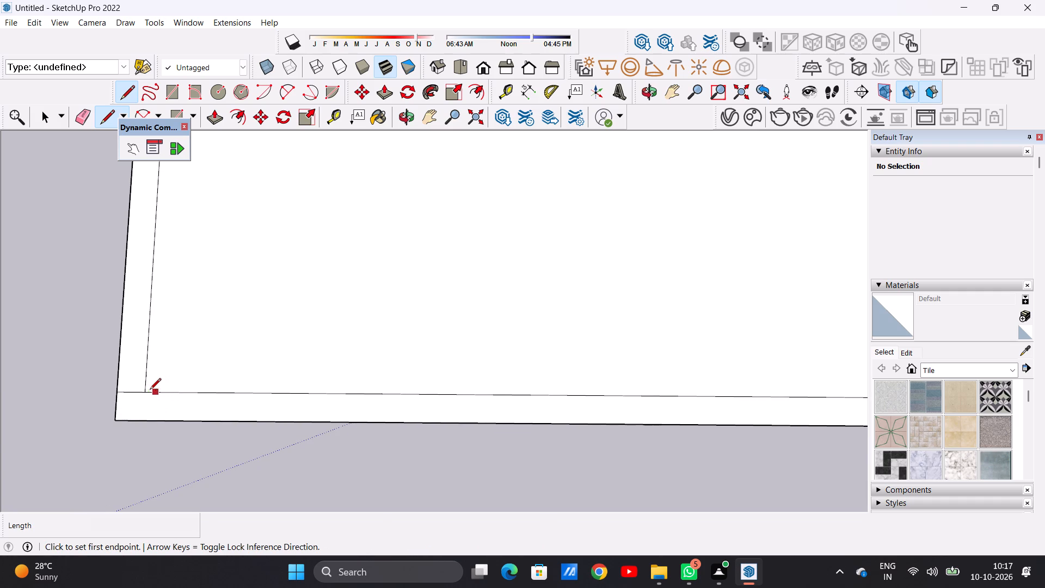
left_click(148, 391)
left_click(144, 418)
Draw two lines about 1' 2" long from the inner outline's front-right corner, one to the slab's right outer edge and one to its front edge.
scroll(140, 422, "down", 20)
scroll(372, 459, "up", 8)
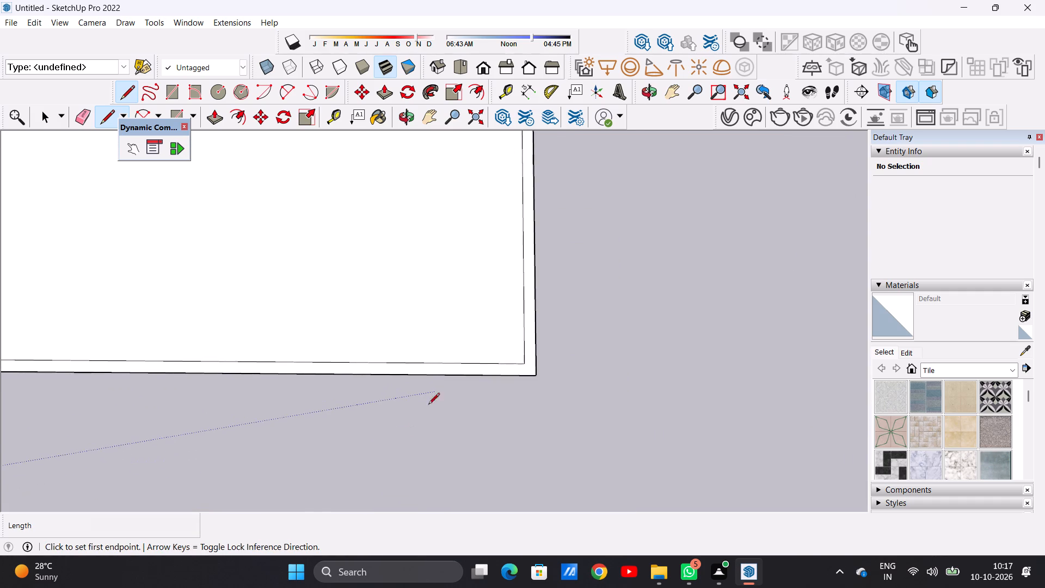
scroll(514, 370, "up", 13)
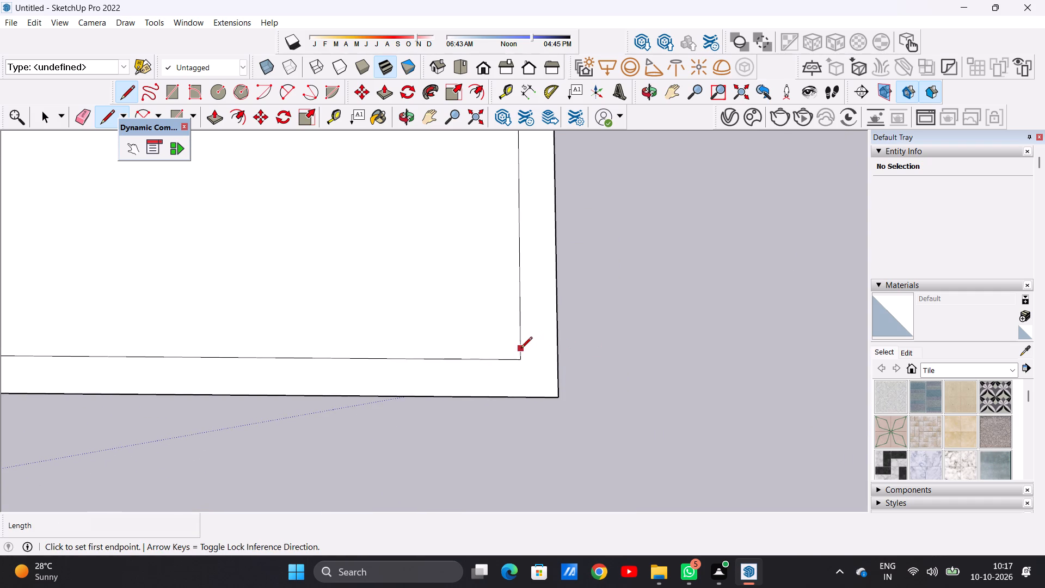
left_click(517, 355)
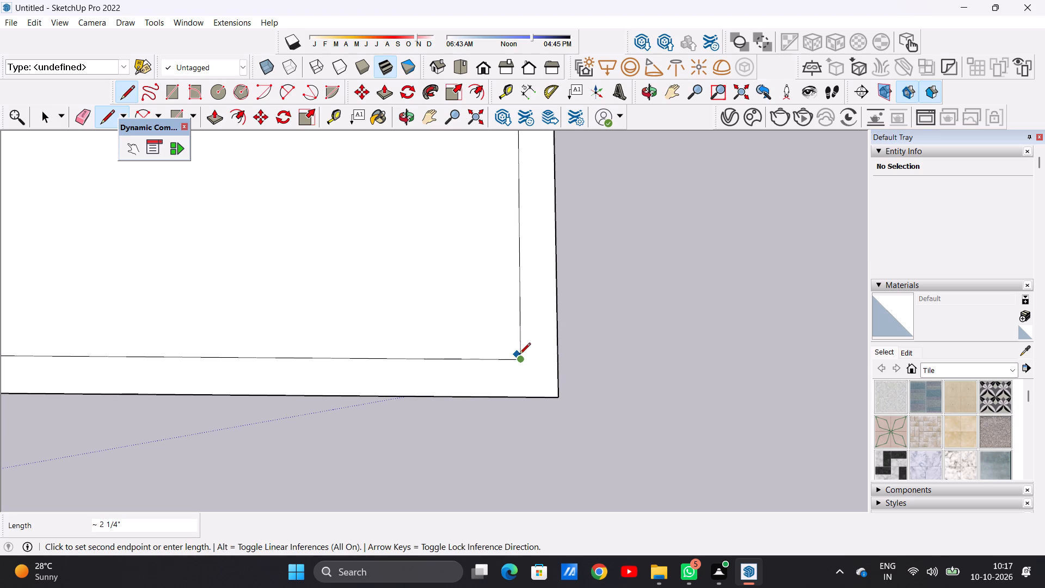
key("space")
key("l")
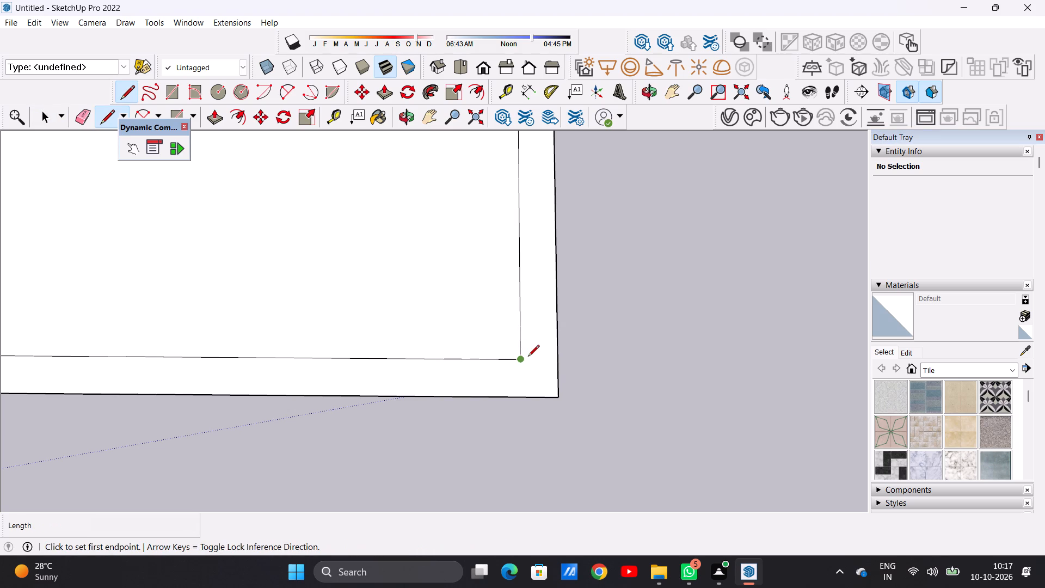
left_click(521, 359)
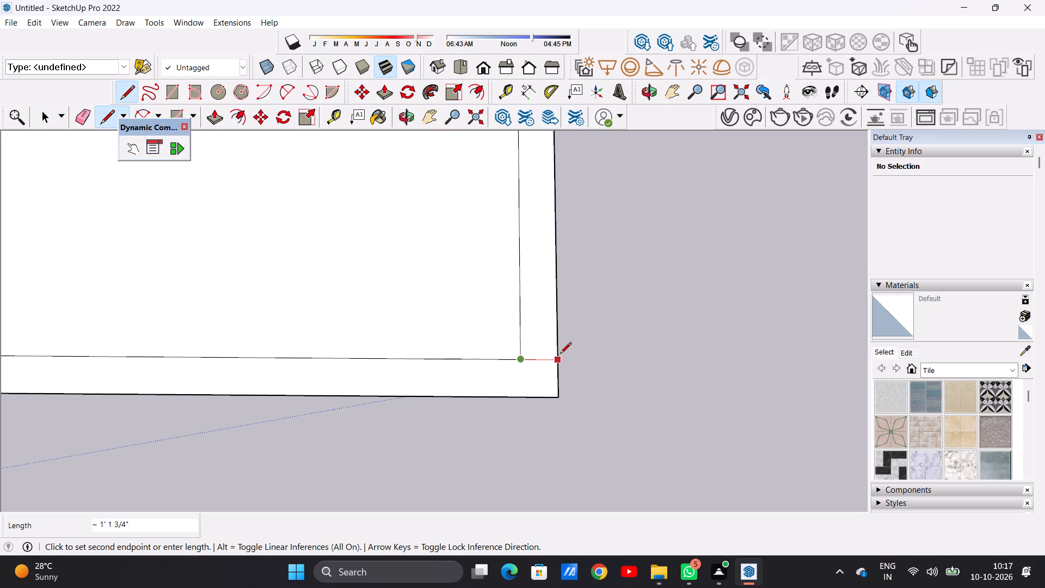
left_click(560, 354)
left_click(524, 356)
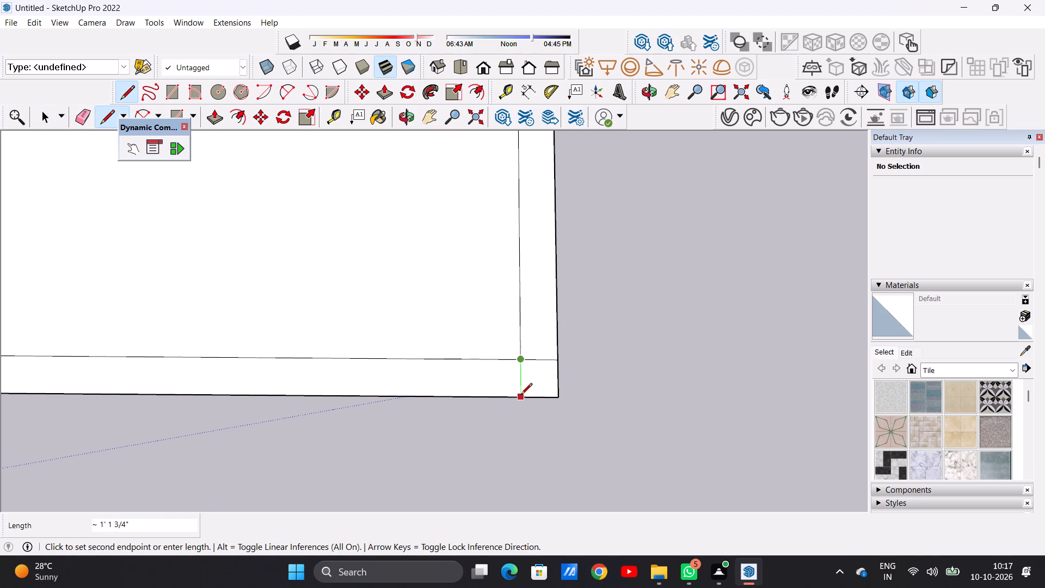
left_click(521, 395)
key("space")
Examine the slab's whole top face and its divided border strip at different distances, at an angle and from straight above.
scroll(684, 412, "down", 12)
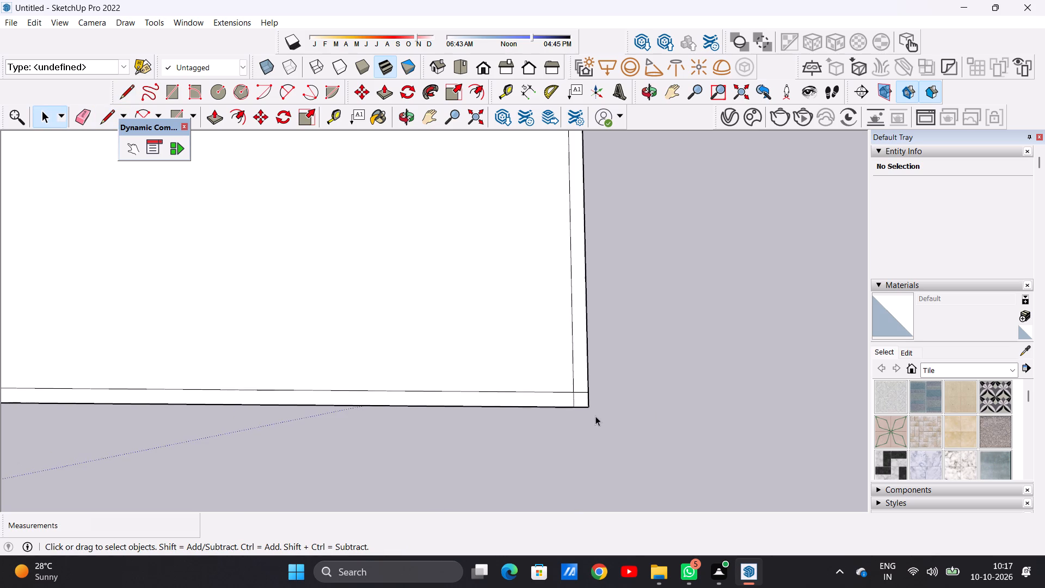
scroll(595, 416, "down", 18)
scroll(471, 344, "up", 8)
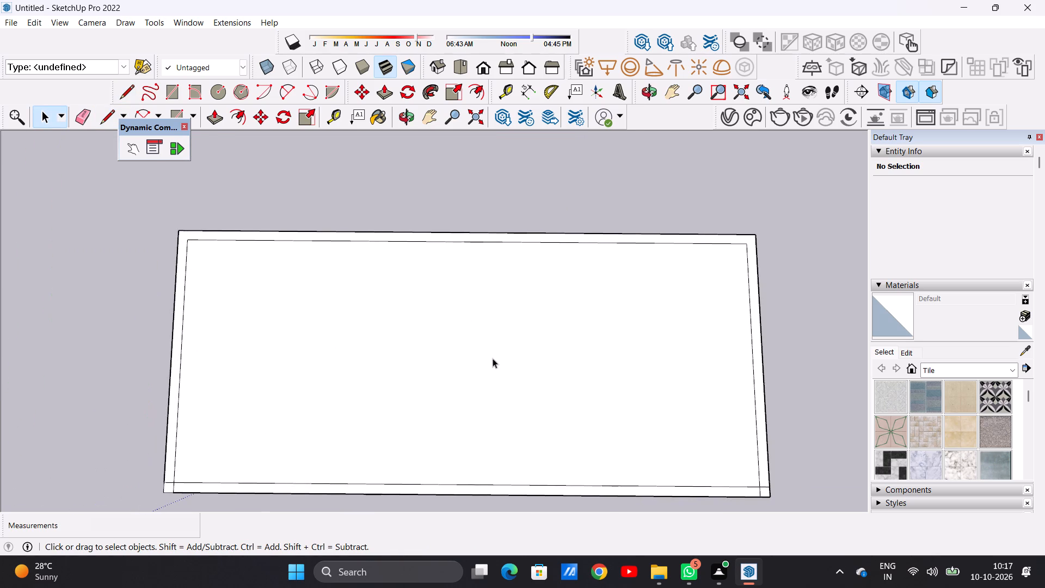
scroll(454, 327, "down", 3)
scroll(679, 338, "up", 4)
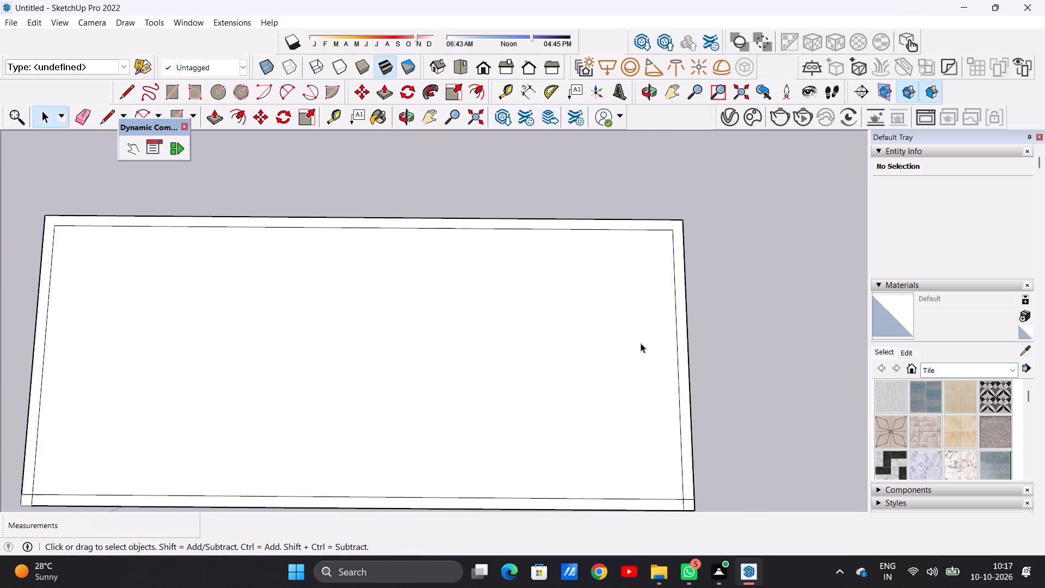
scroll(628, 328, "down", 5)
middle_click_drag(410, 407, 454, 460)
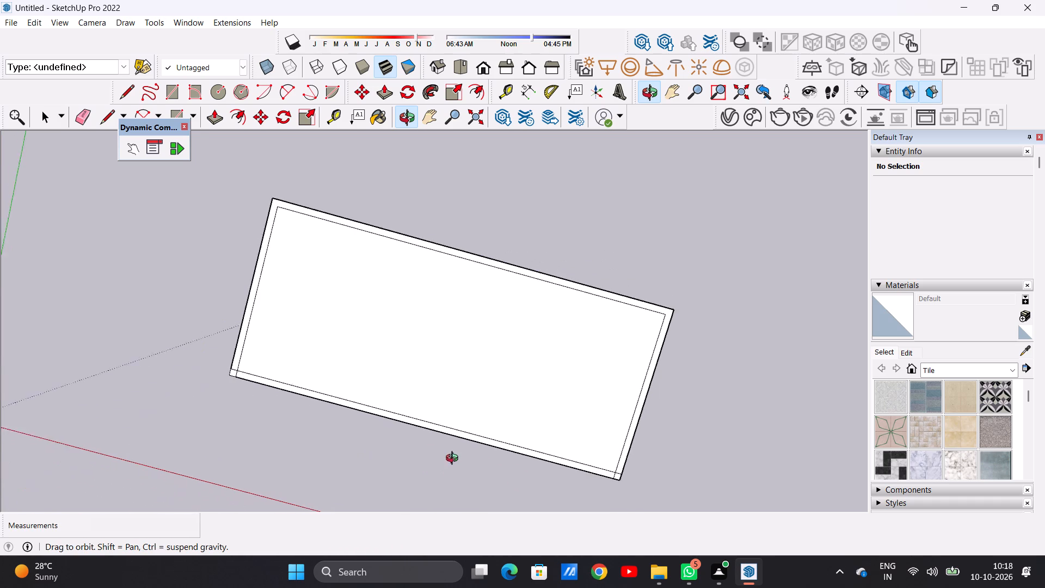
middle_click_drag(454, 460, 449, 440)
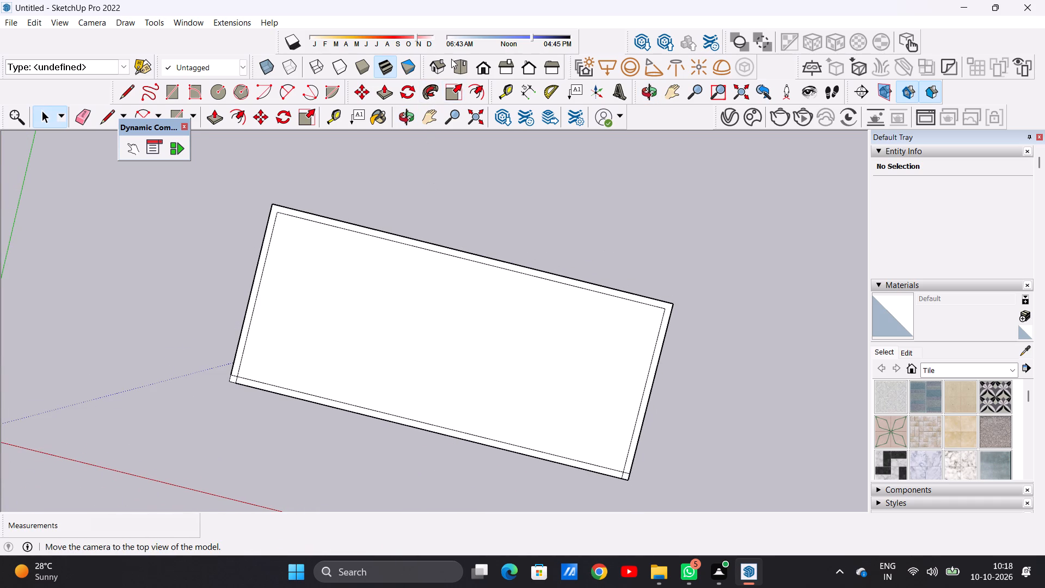
left_click(456, 59)
scroll(335, 449, "up", 2)
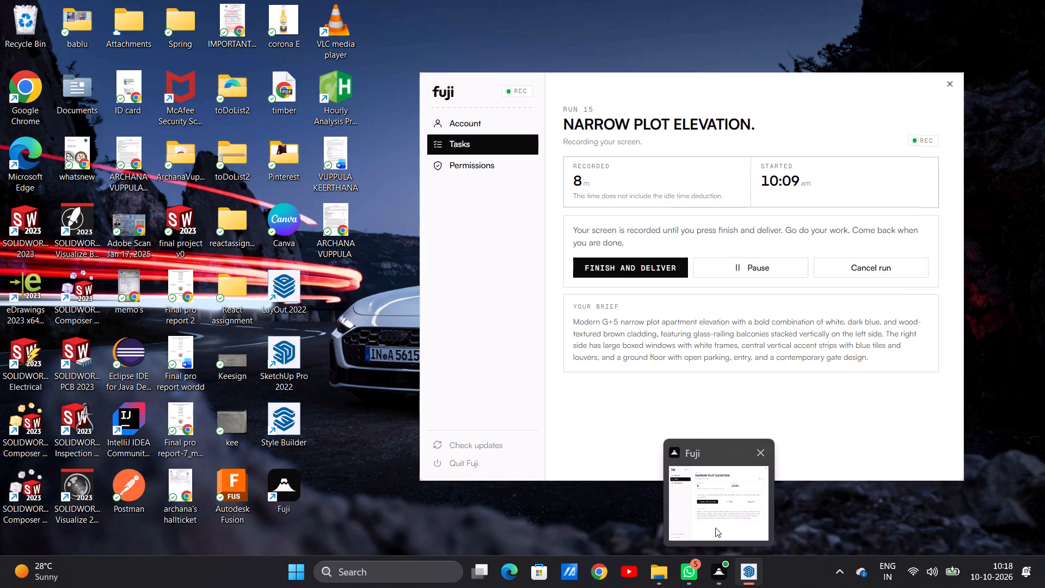
left_click(737, 503)
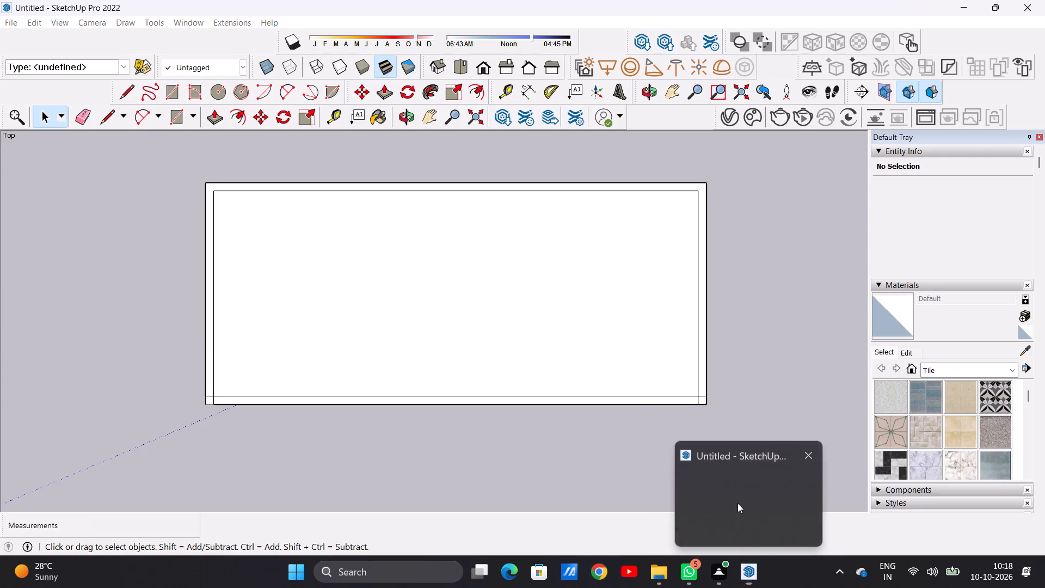
scroll(534, 443, "down", 4)
scroll(599, 422, "up", 4)
scroll(591, 456, "down", 4)
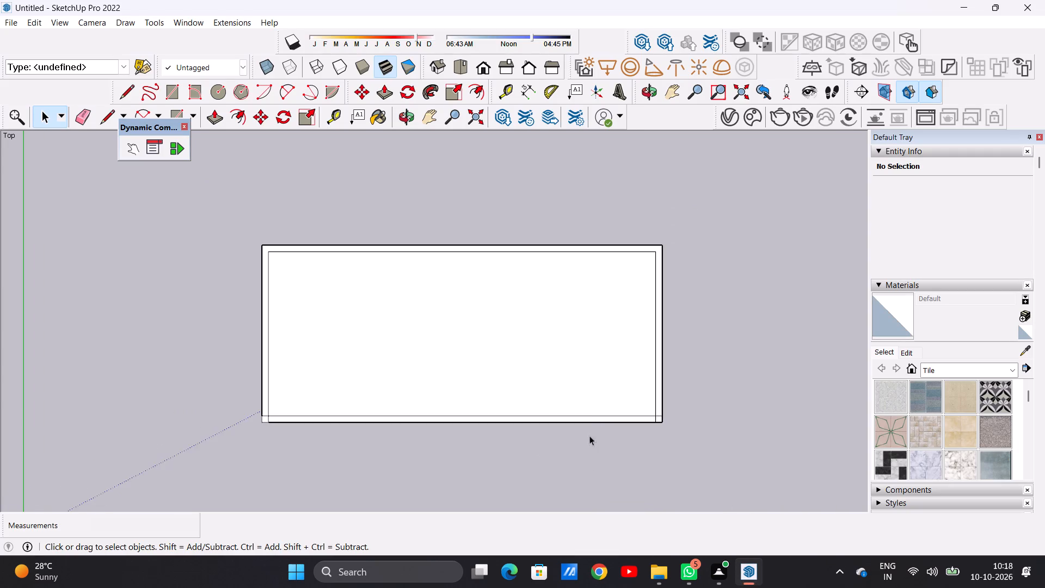
scroll(607, 393, "up", 3)
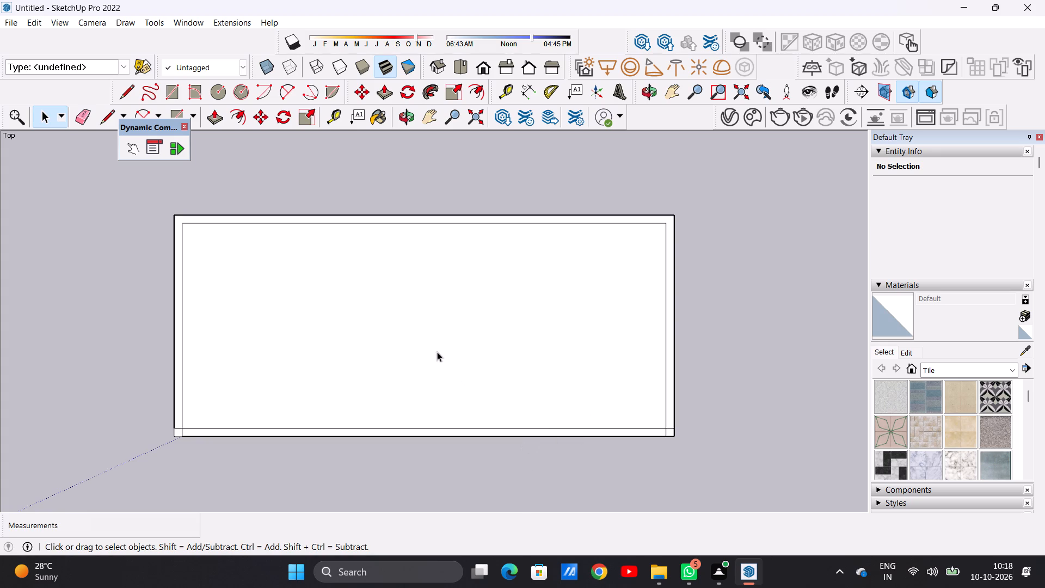
Draw a dividing line about 28' 10" long across the inner face, right of its middle, from the rear inner edge to the front inner edge.
key("l")
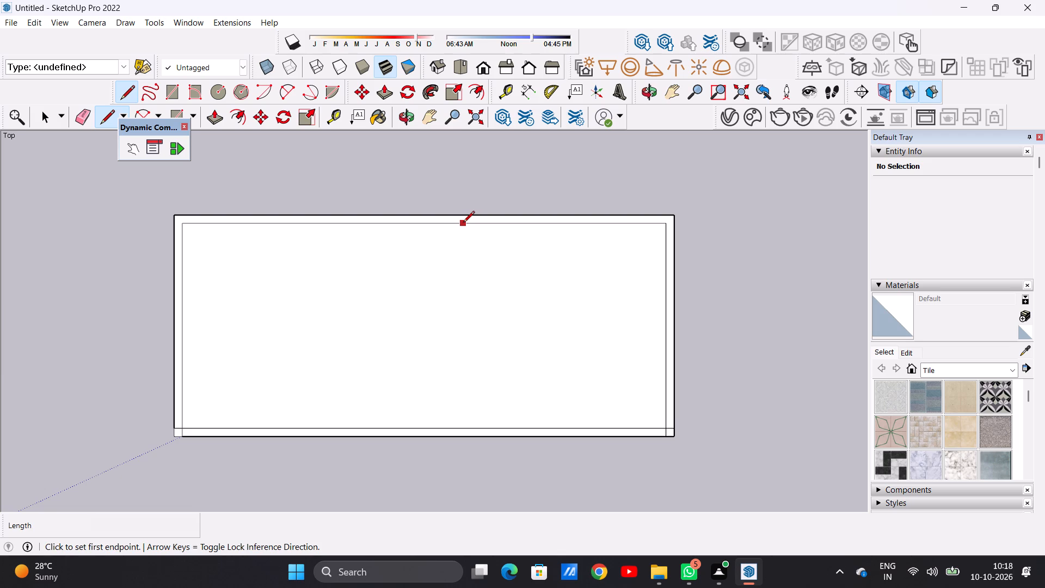
left_click(463, 223)
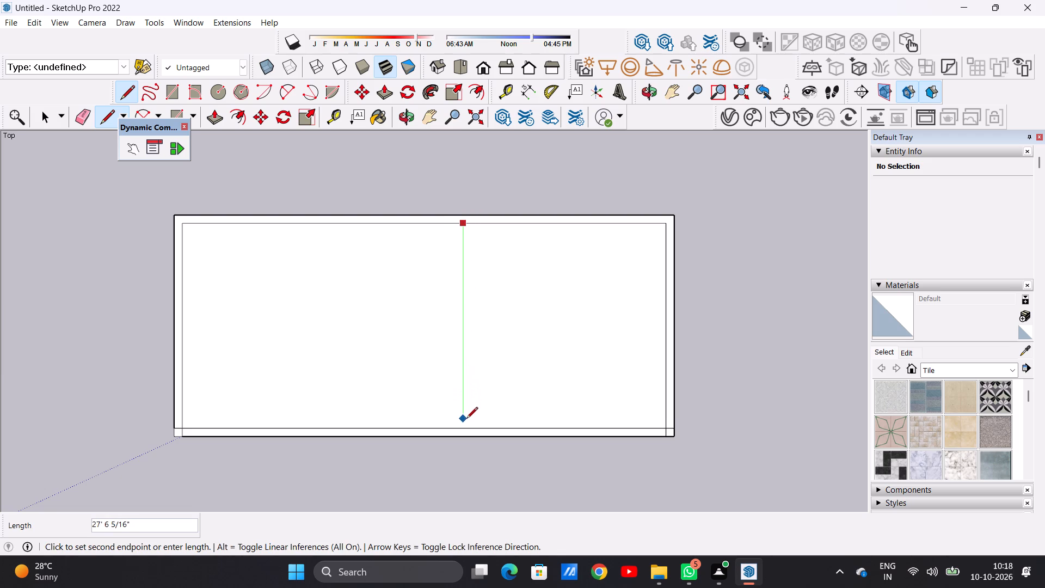
left_click(466, 426)
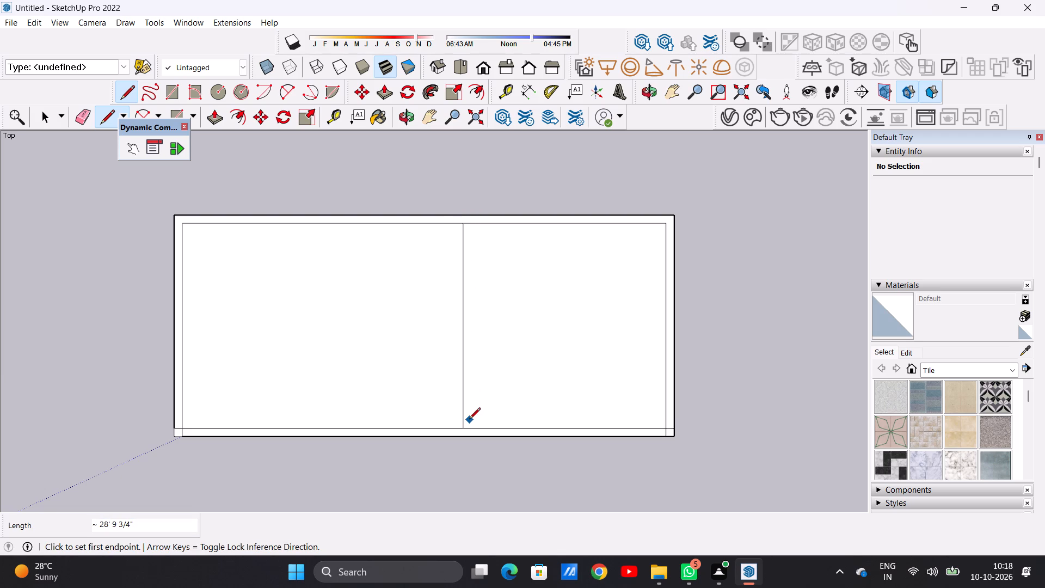
key("space")
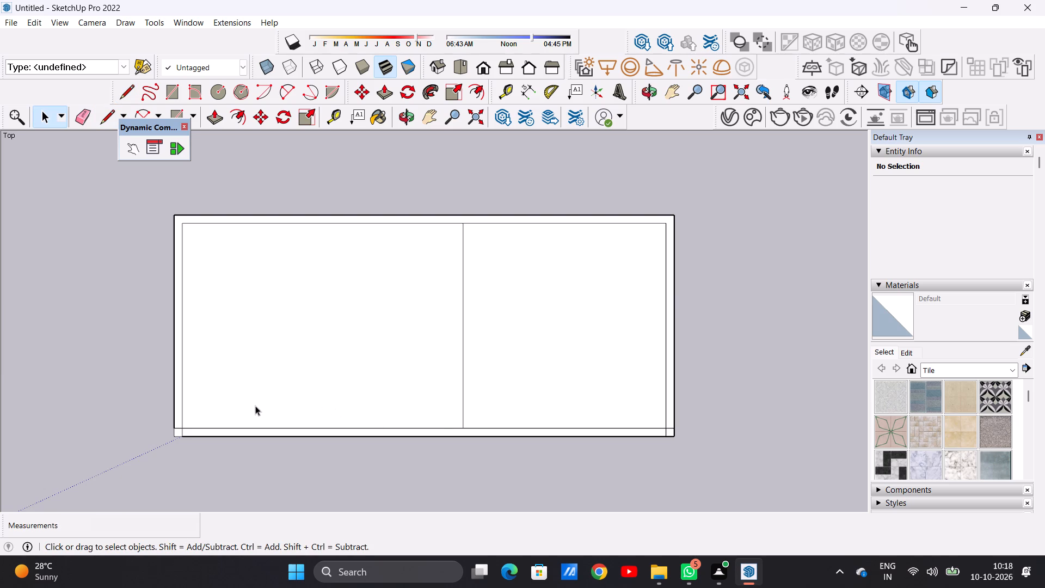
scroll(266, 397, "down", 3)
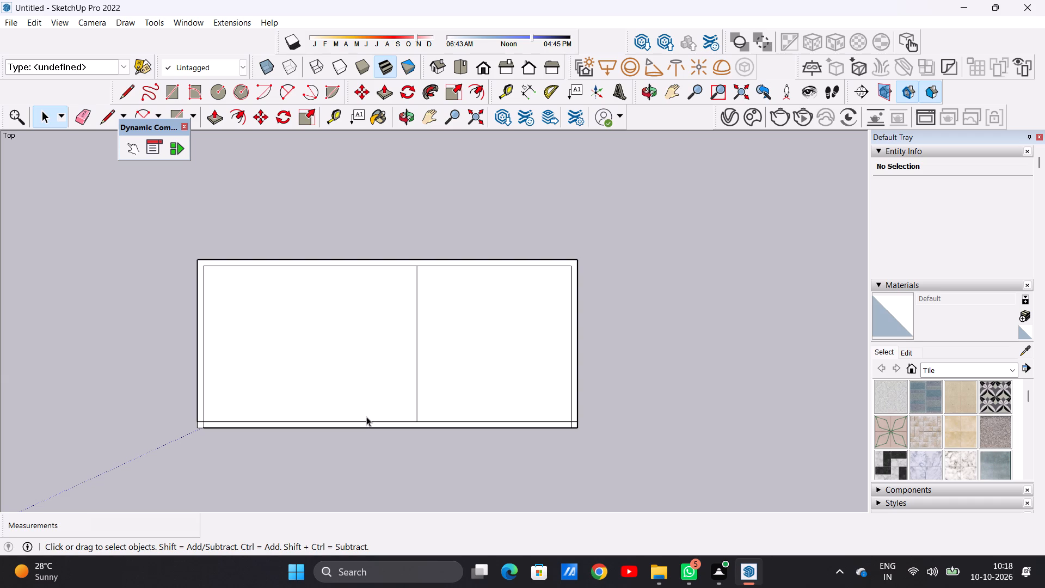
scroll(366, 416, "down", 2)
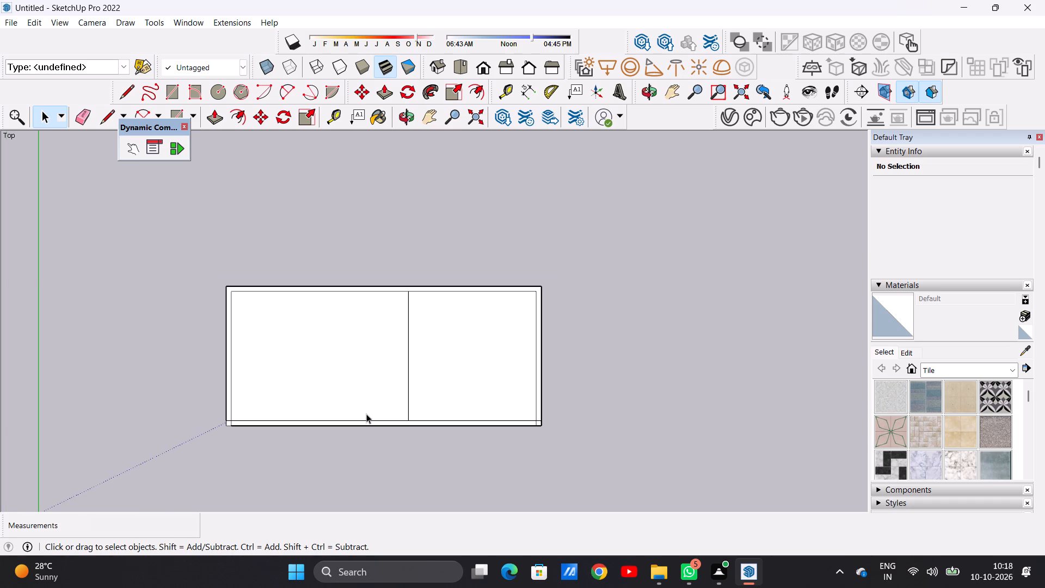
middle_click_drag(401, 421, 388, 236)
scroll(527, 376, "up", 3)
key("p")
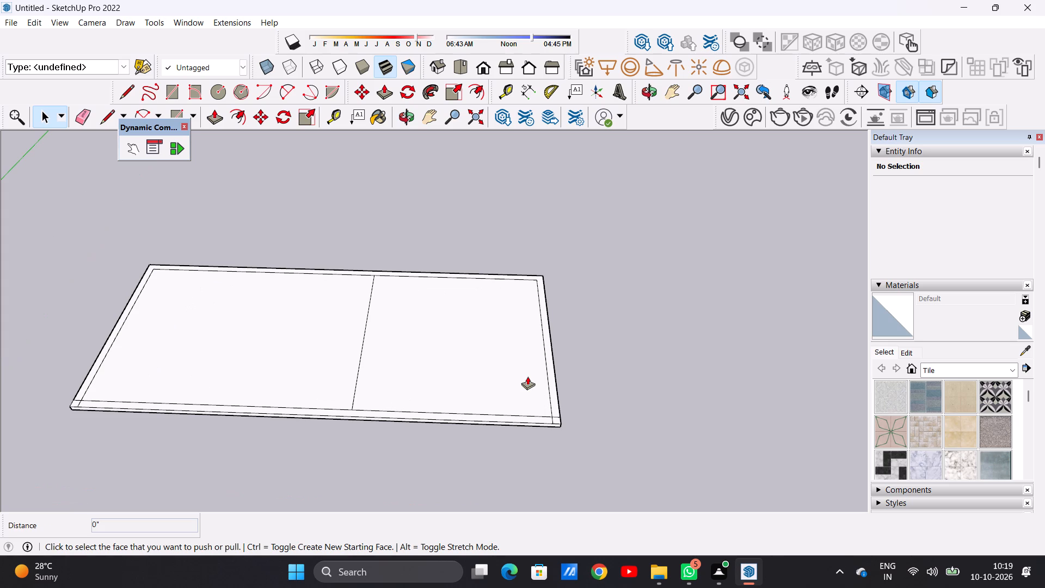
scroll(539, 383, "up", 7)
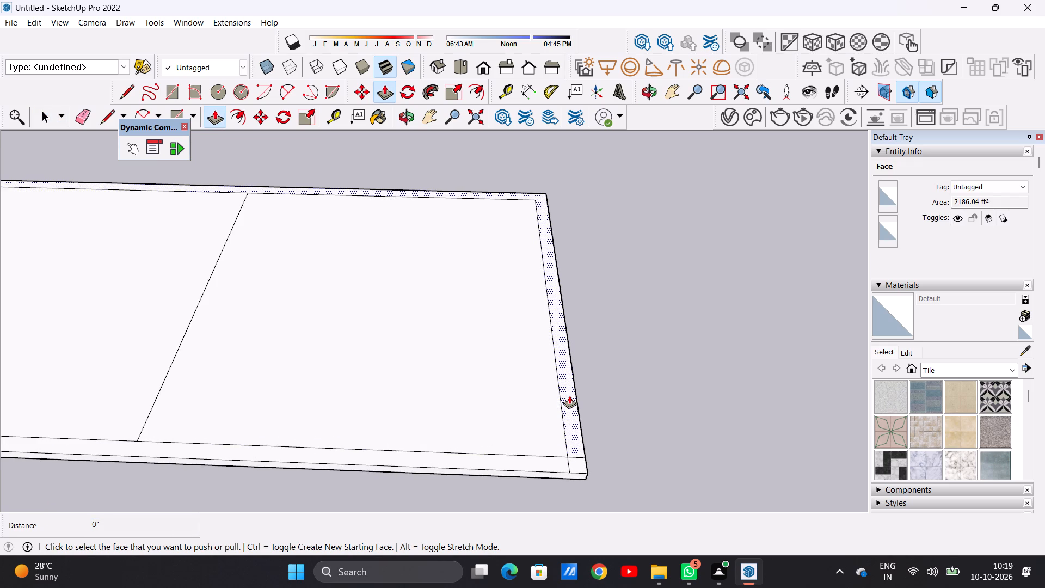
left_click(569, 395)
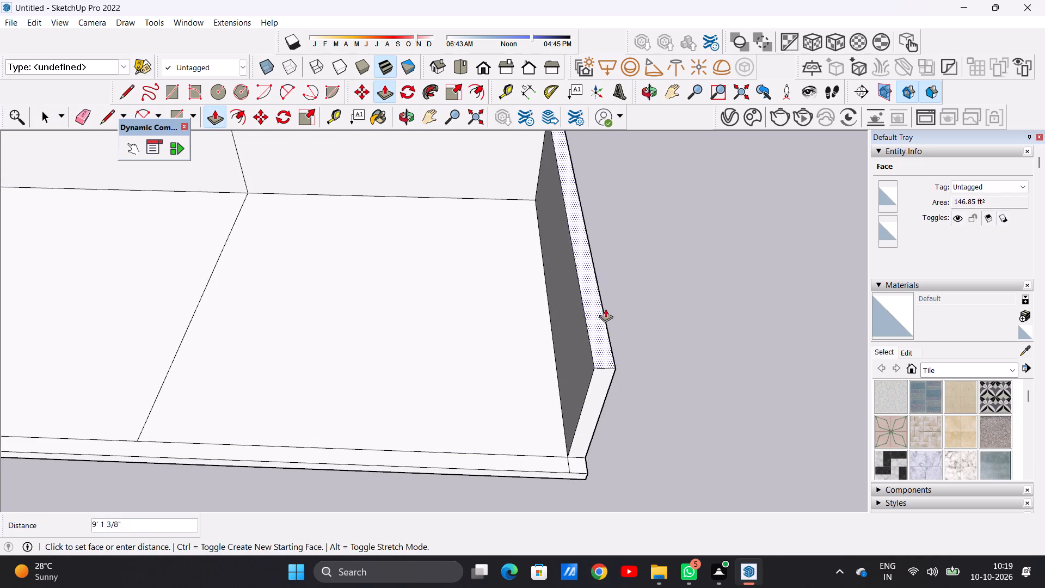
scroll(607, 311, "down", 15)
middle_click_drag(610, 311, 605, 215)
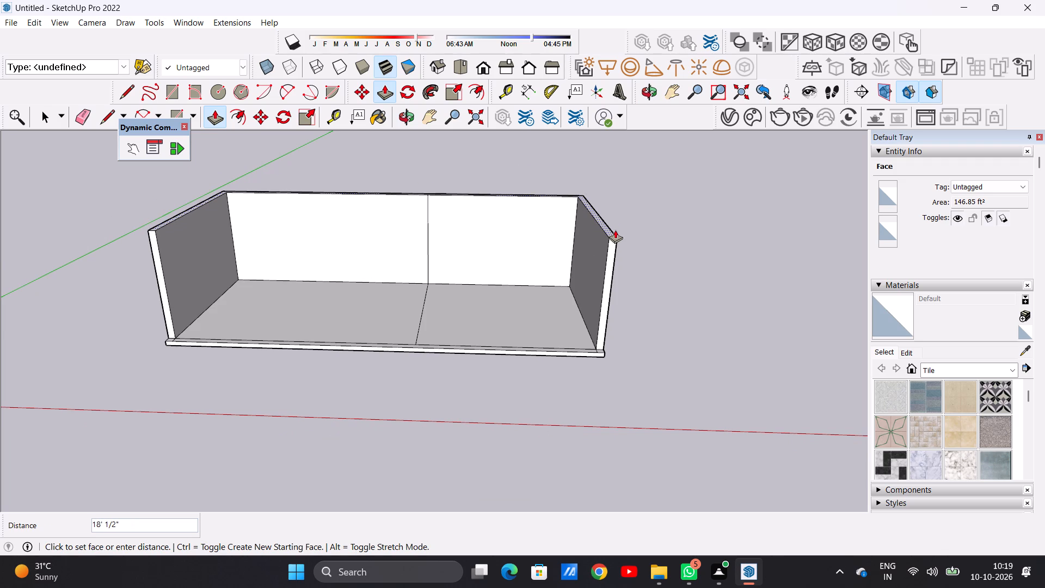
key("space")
Examine the divided slab and its border strip from straight above and from low front angles.
scroll(489, 307, "down", 4)
middle_click_drag(450, 302, 432, 395)
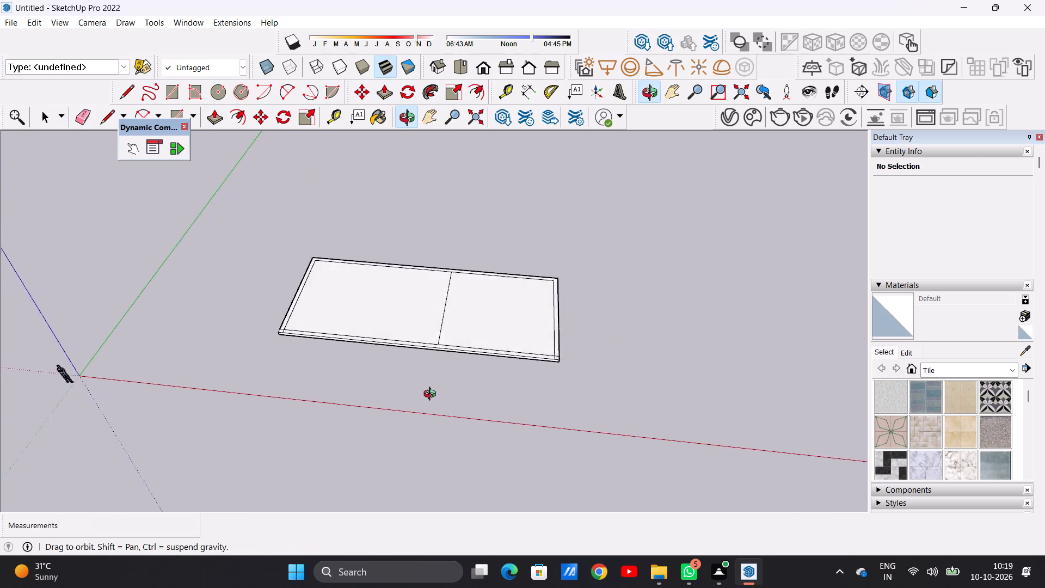
middle_click_drag(432, 395, 443, 474)
scroll(449, 320, "up", 5)
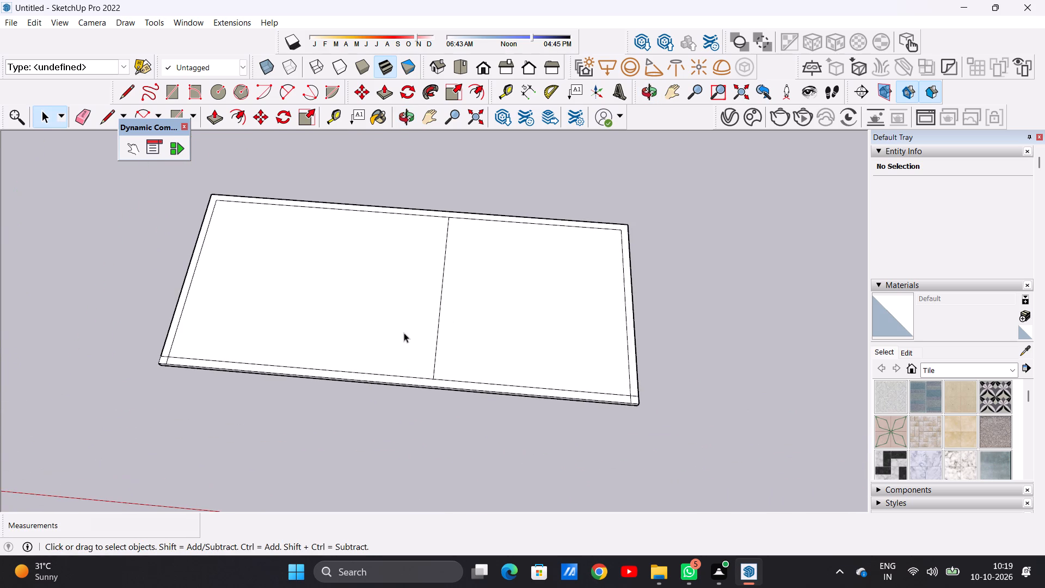
middle_click_drag(404, 333, 414, 433)
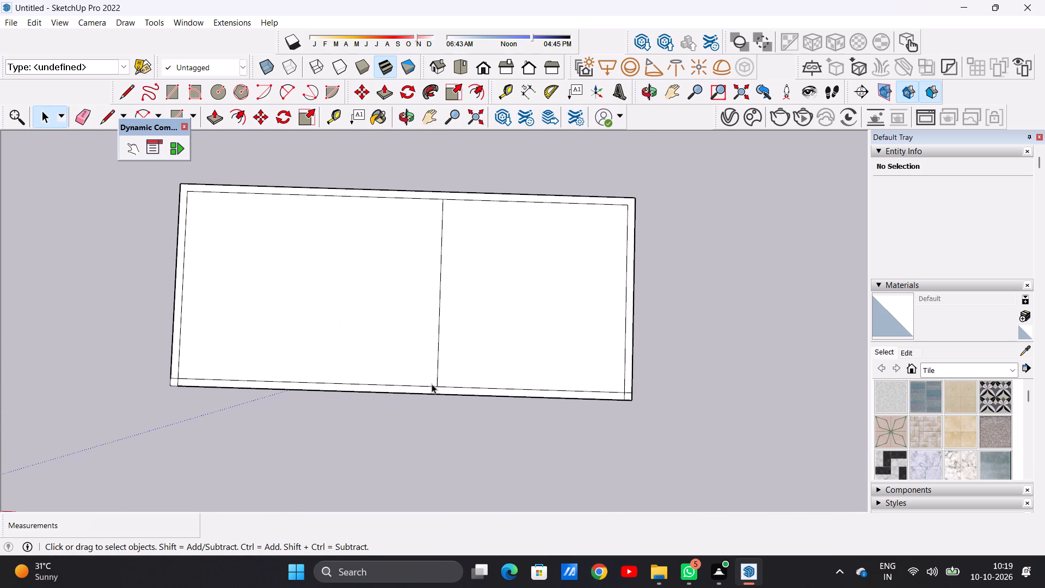
middle_click_drag(423, 359, 429, 376)
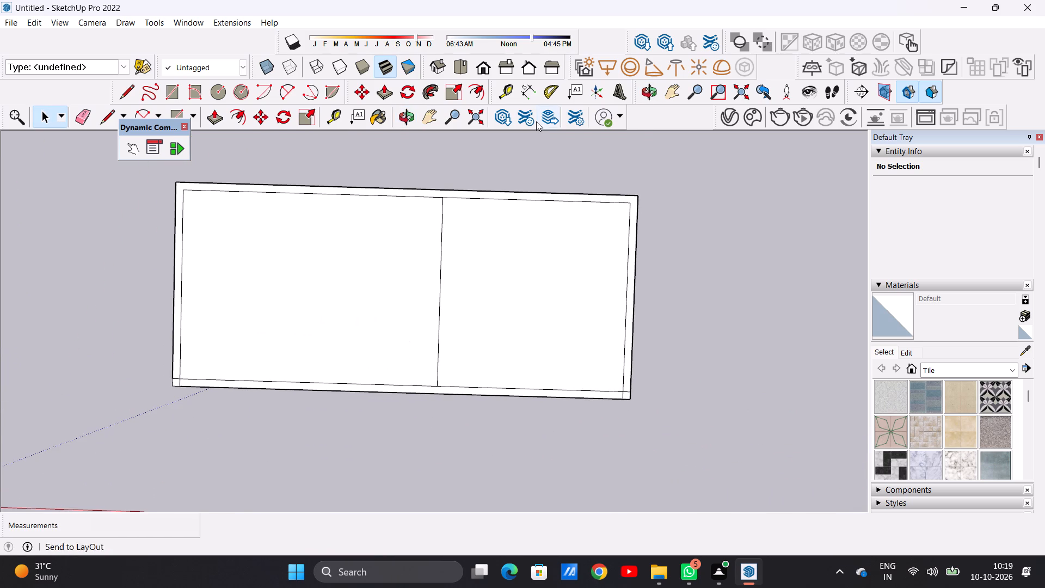
left_click(457, 65)
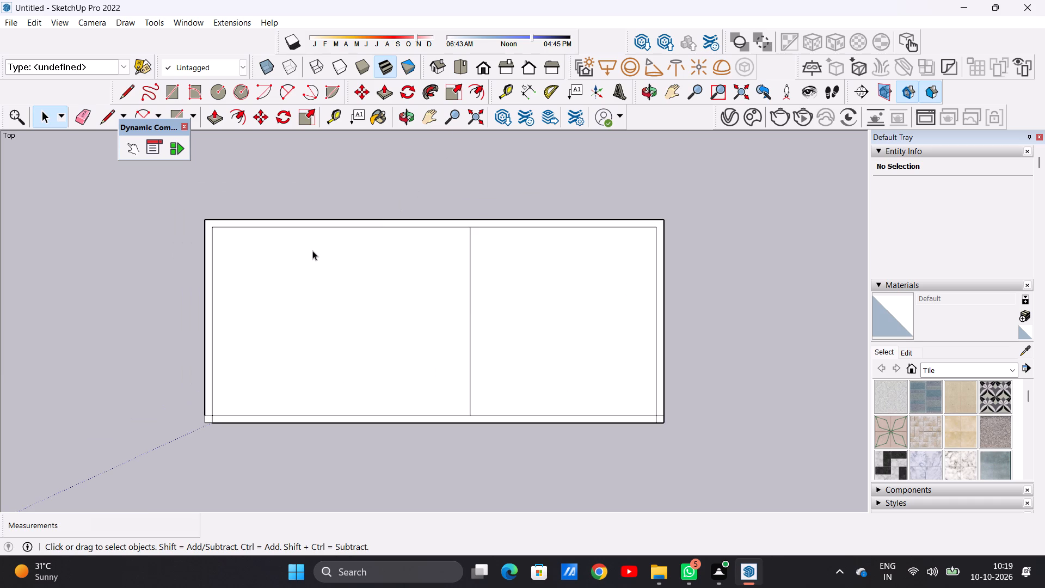
scroll(339, 267, "down", 2)
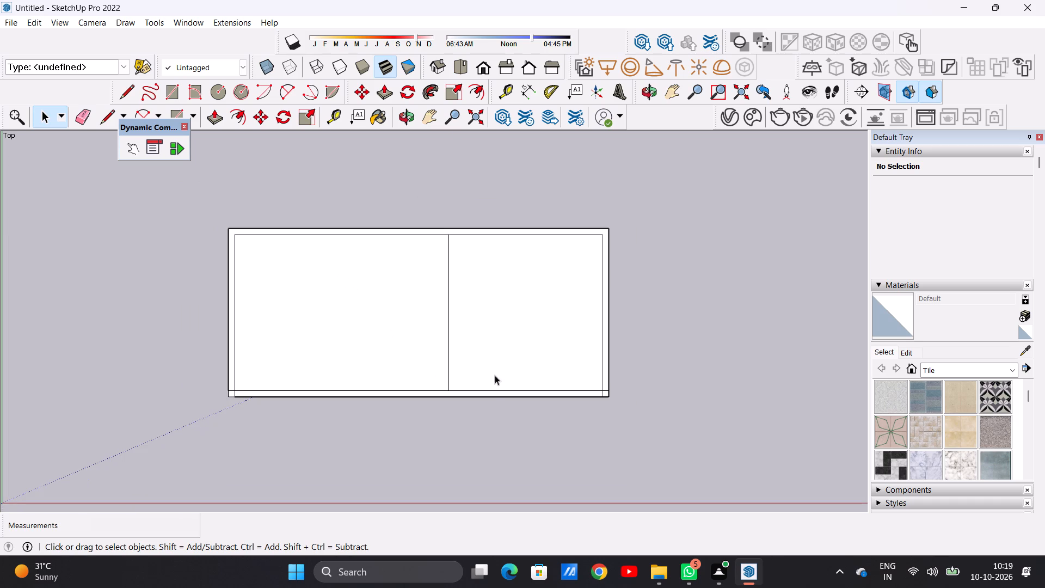
scroll(487, 391, "up", 4)
scroll(455, 381, "down", 4)
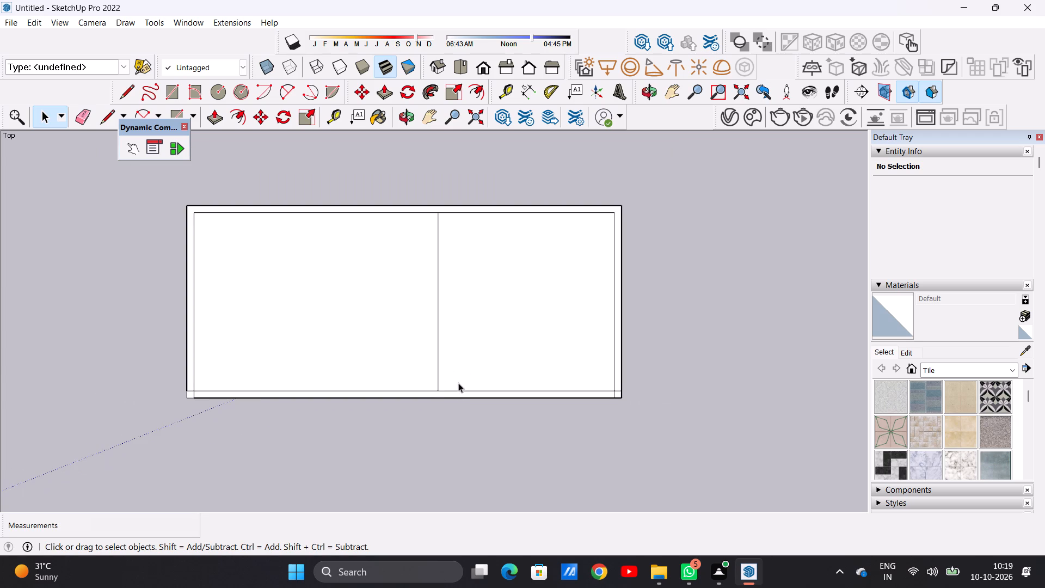
middle_click_drag(441, 414, 438, 238)
middle_click_drag(442, 458, 454, 367)
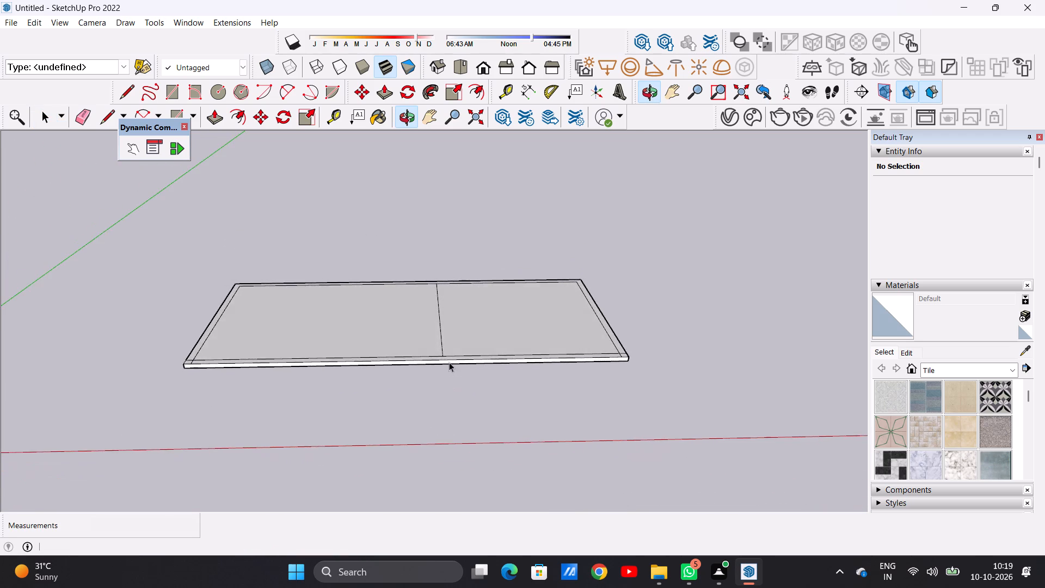
Push/pull the perimeter strip along the slab's left, rear and right sides up about 23' 1" to form walls.
scroll(449, 361, "up", 20)
scroll(449, 361, "up", 7)
scroll(471, 371, "down", 7)
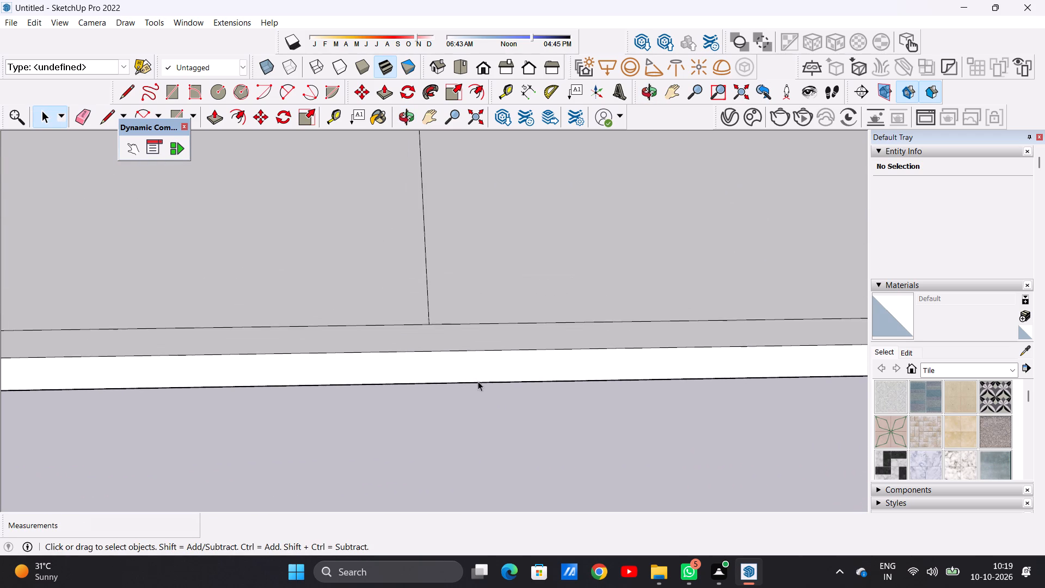
scroll(478, 381, "down", 20)
scroll(478, 381, "down", 8)
middle_click_drag(467, 342, 461, 407)
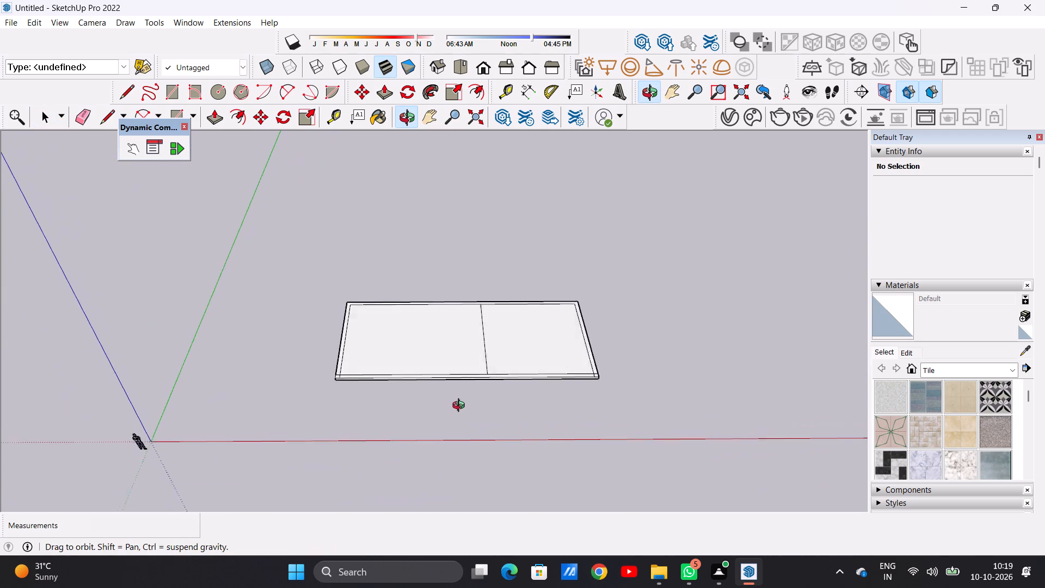
middle_click_drag(461, 407, 461, 408)
middle_click_drag(488, 338, 476, 431)
scroll(581, 363, "up", 3)
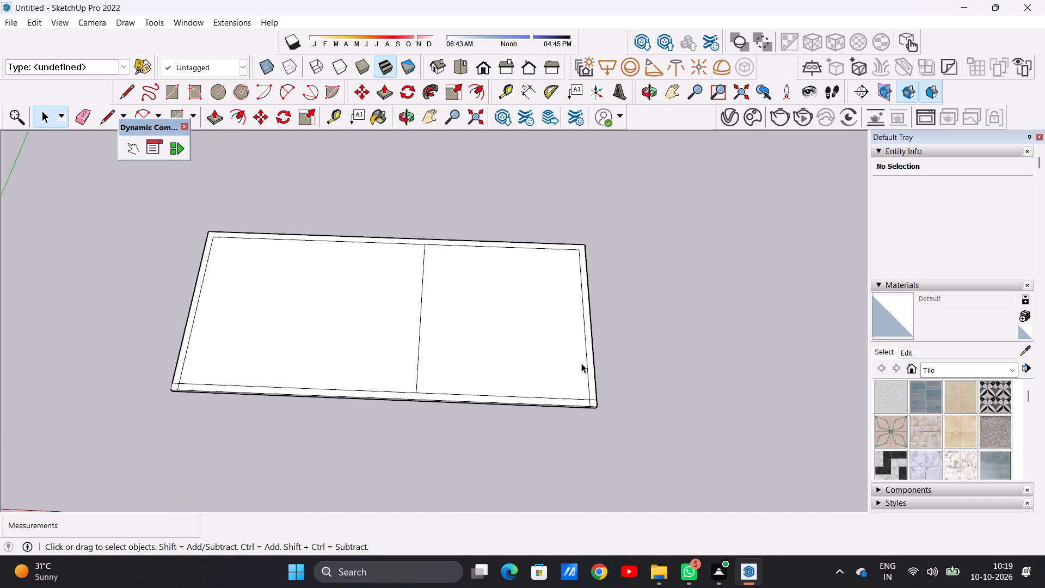
scroll(581, 363, "up", 8)
key("p")
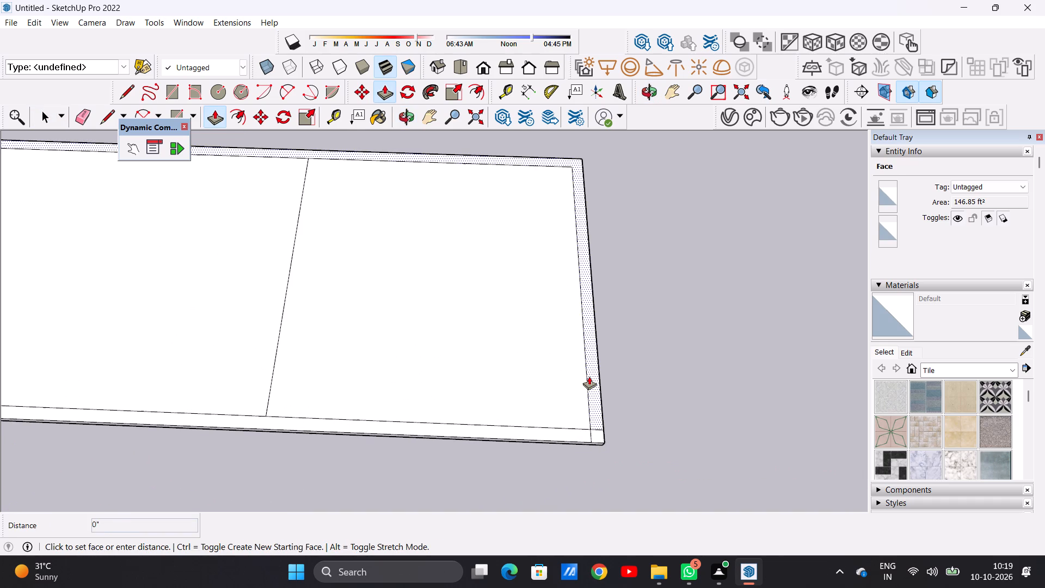
left_click(589, 376)
scroll(588, 356, "down", 10)
scroll(603, 302, "down", 1)
middle_click_drag(597, 298, 586, 273)
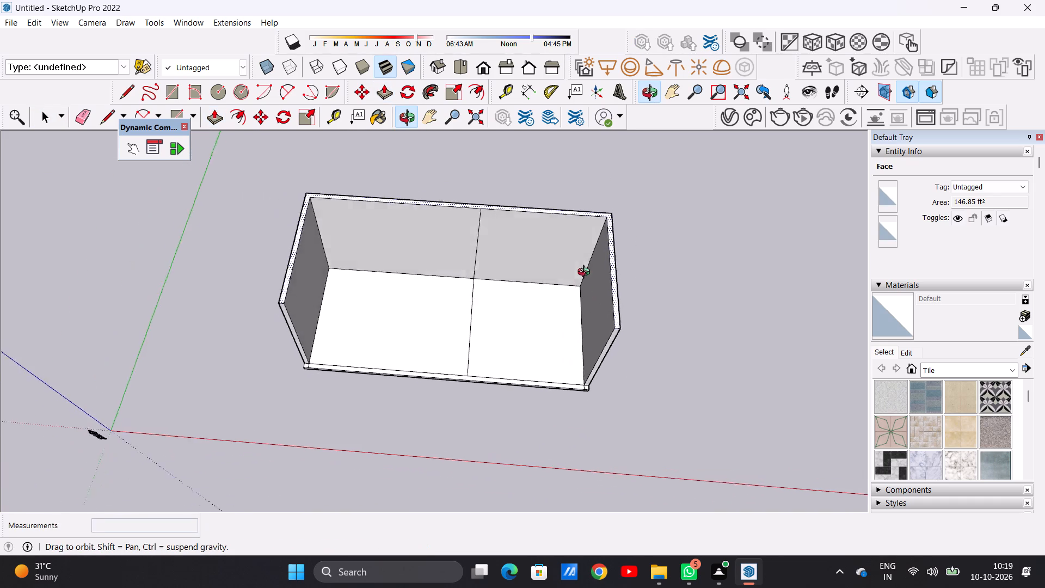
middle_click_drag(586, 273, 586, 220)
middle_click_drag(628, 280, 628, 110)
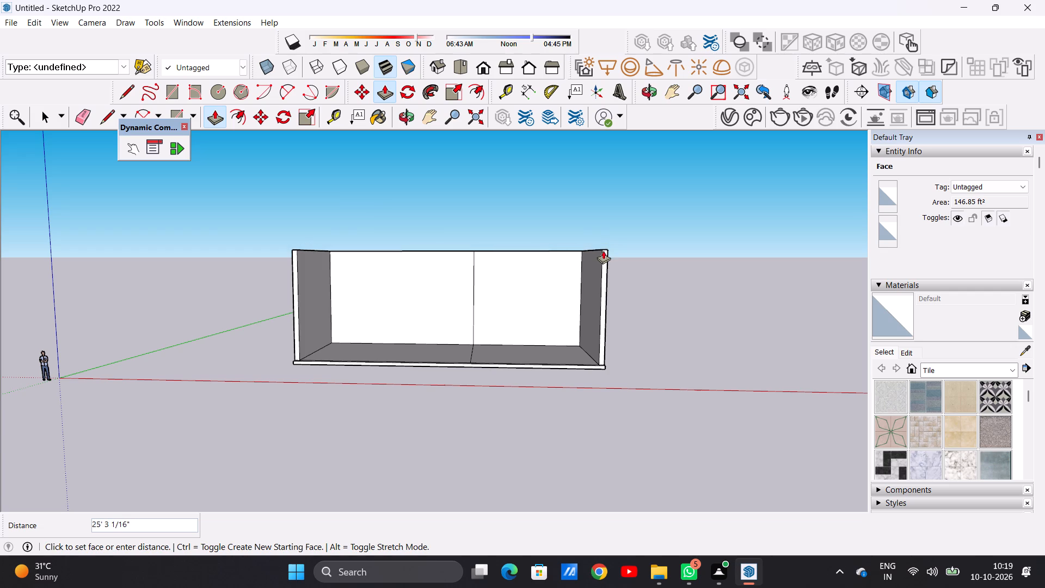
left_click(606, 260)
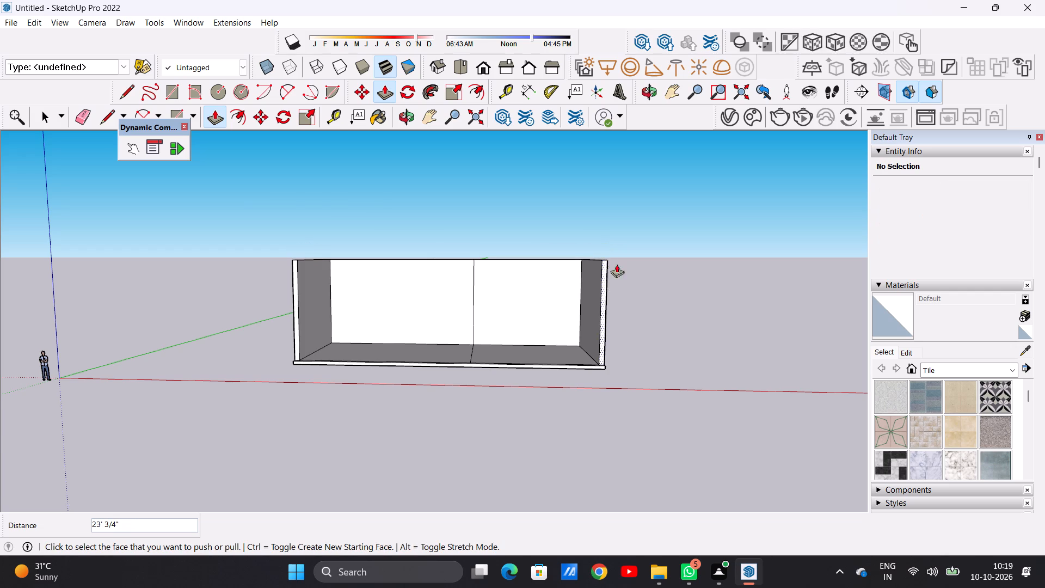
key("space")
Push/pull the floor face inside the walls up about 23' 1", level with the top of the walls.
middle_click_drag(515, 307, 495, 427)
scroll(500, 392, "down", 4)
middle_click_drag(500, 383, 512, 434)
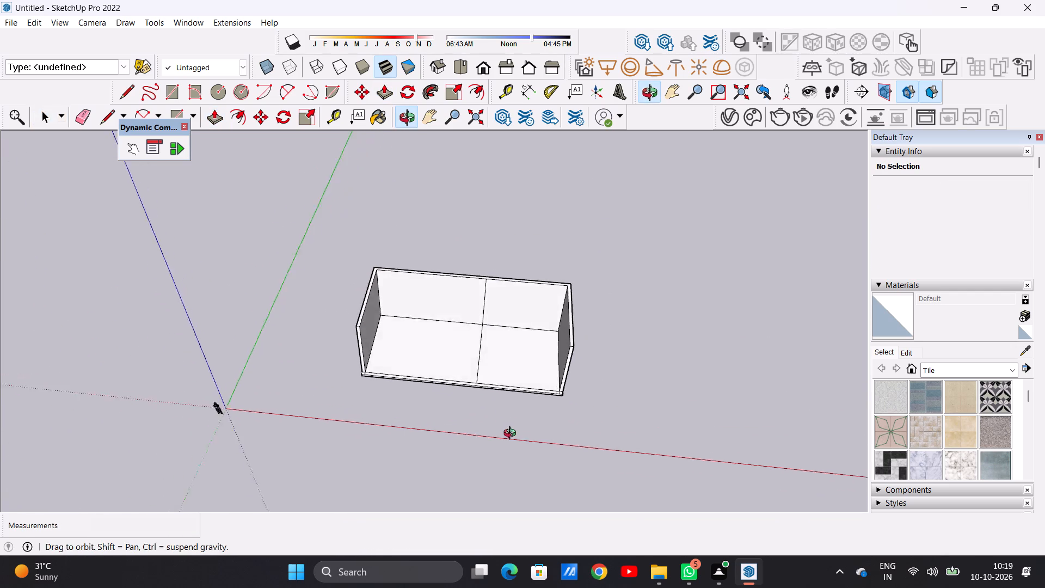
middle_click_drag(512, 434, 518, 444)
scroll(522, 375, "up", 7)
key("p")
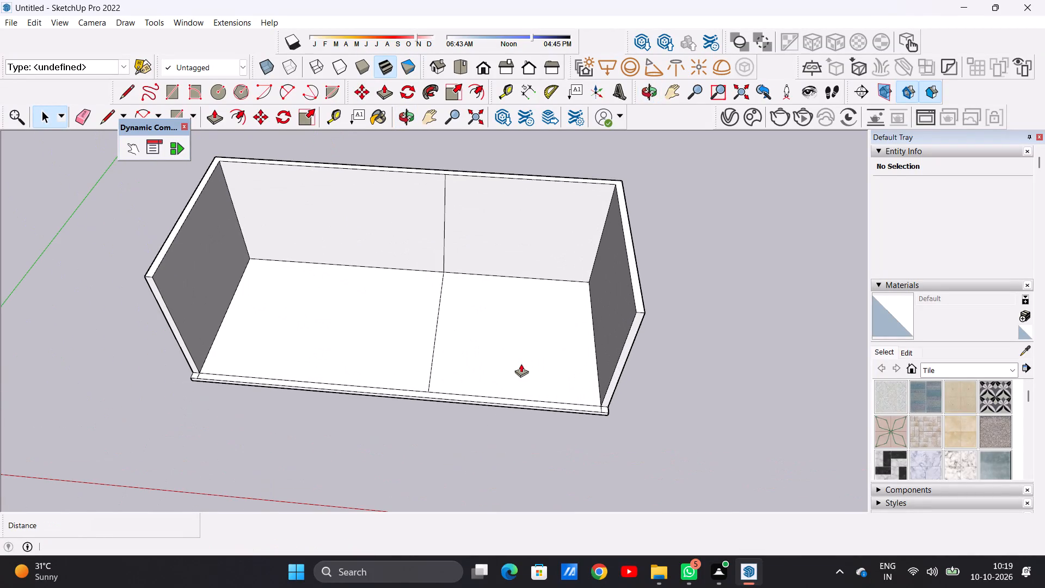
left_click(514, 362)
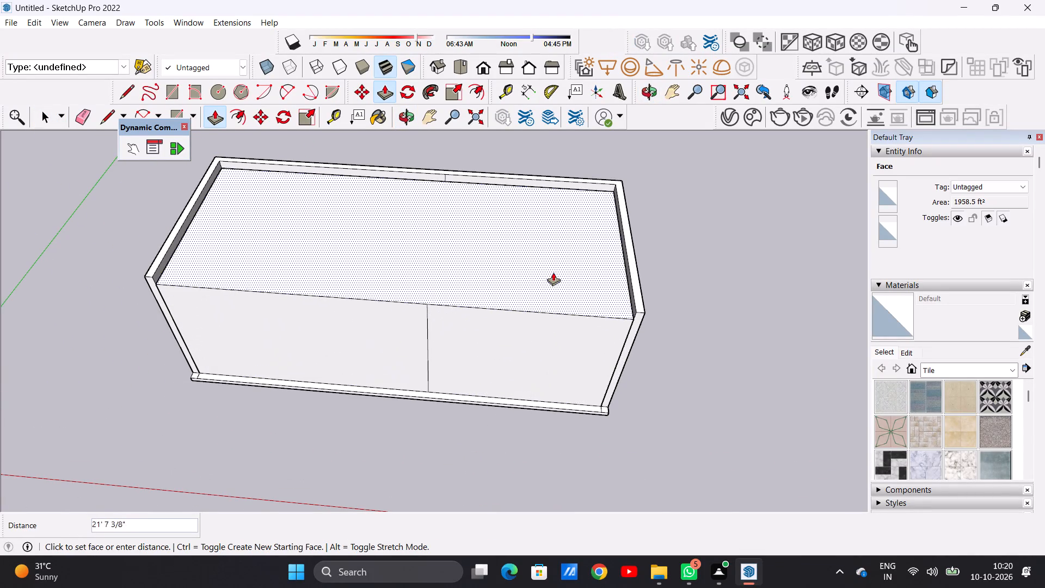
left_click(634, 313)
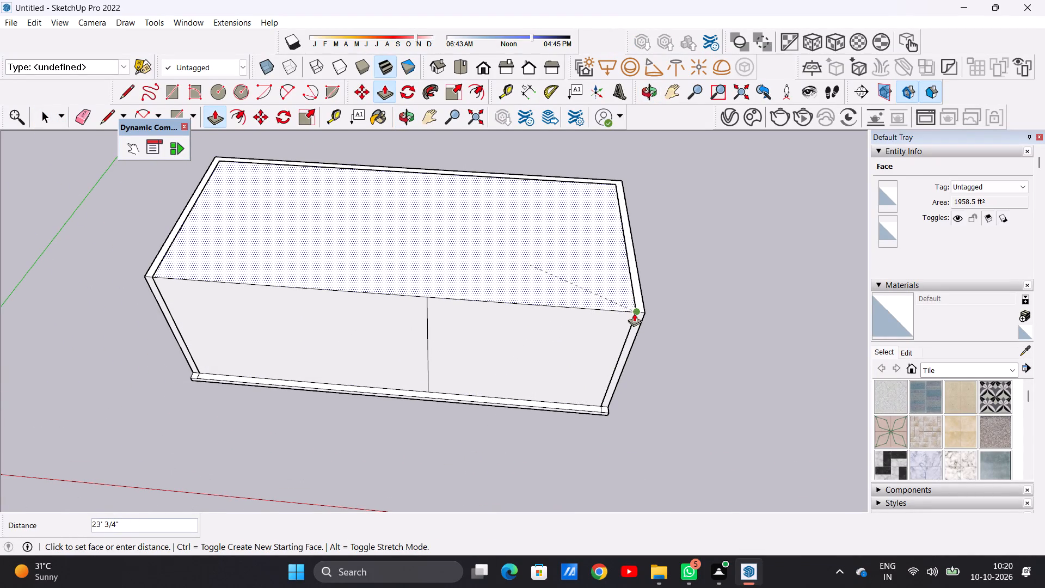
key("space")
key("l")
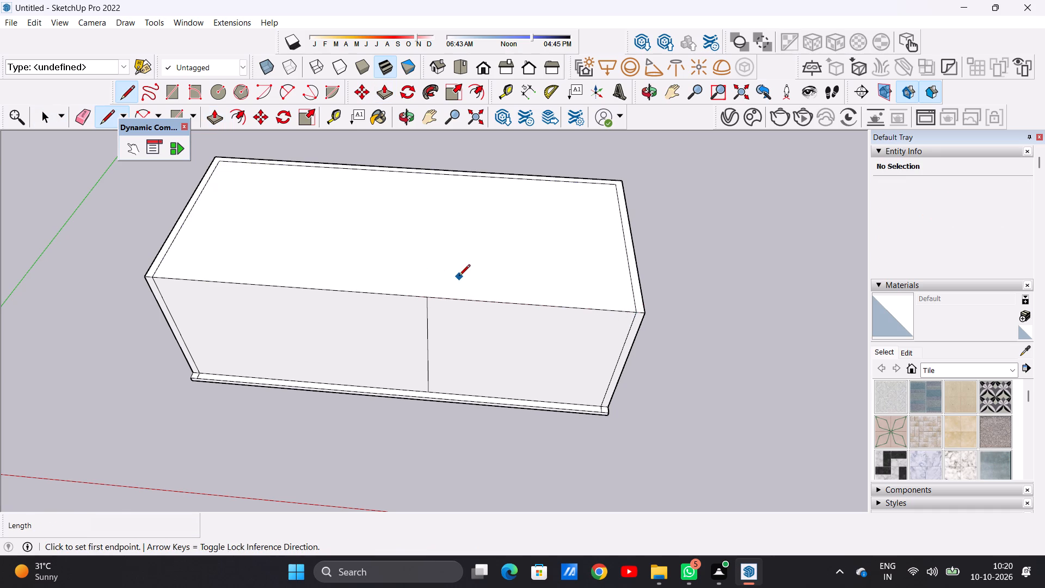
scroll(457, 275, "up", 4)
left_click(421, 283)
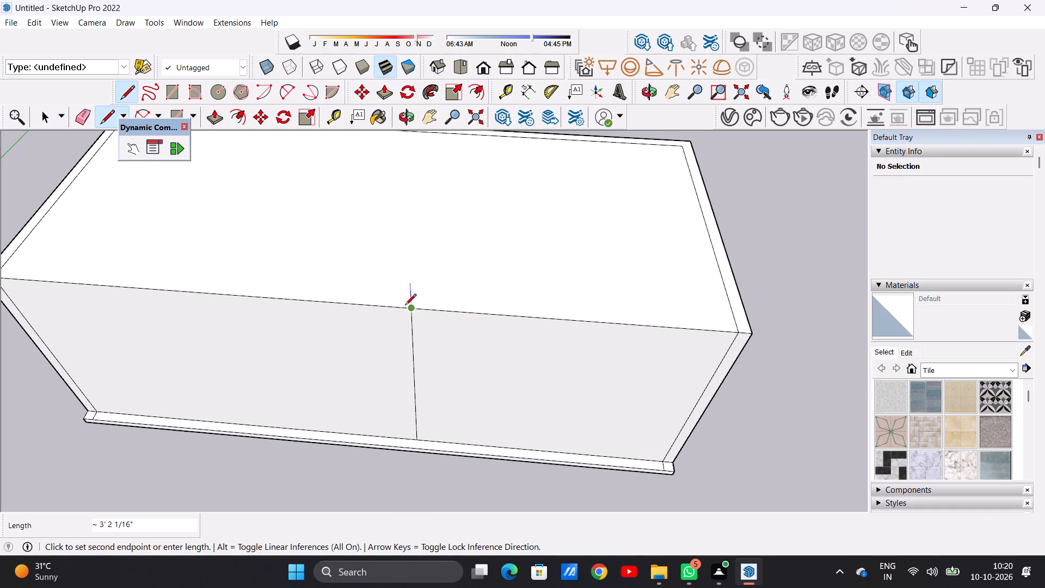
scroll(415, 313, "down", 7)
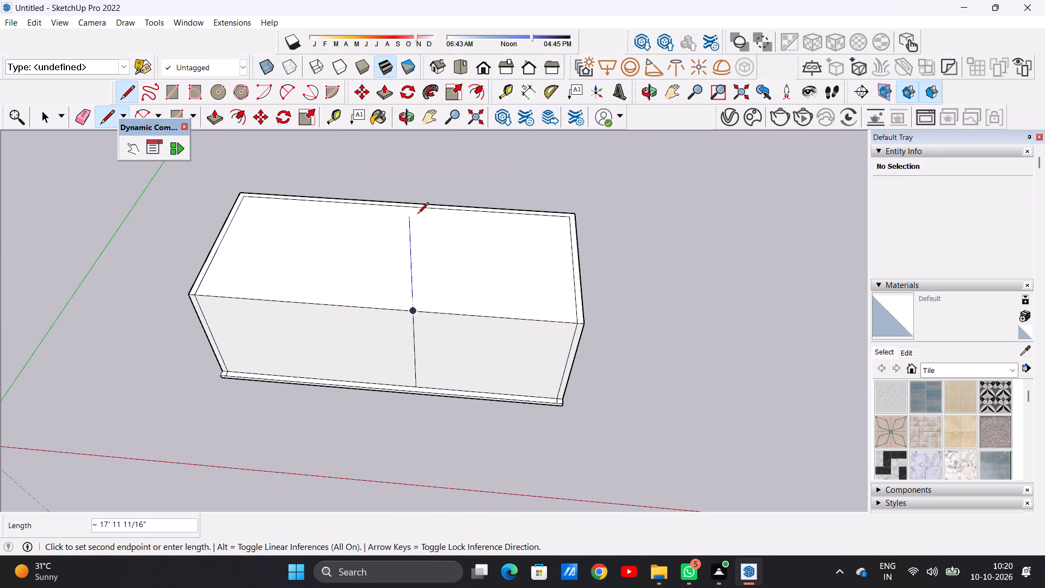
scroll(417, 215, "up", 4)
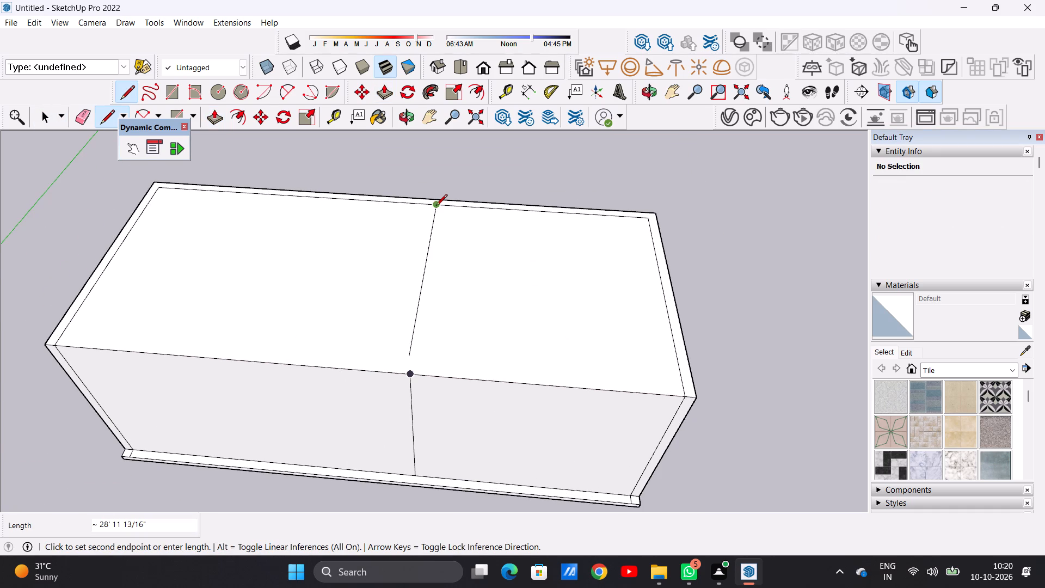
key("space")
Draw a dividing line about 28' 10" long across the block's top, from the front face's dividing line to the rear inner edge.
key("l")
left_click(415, 372)
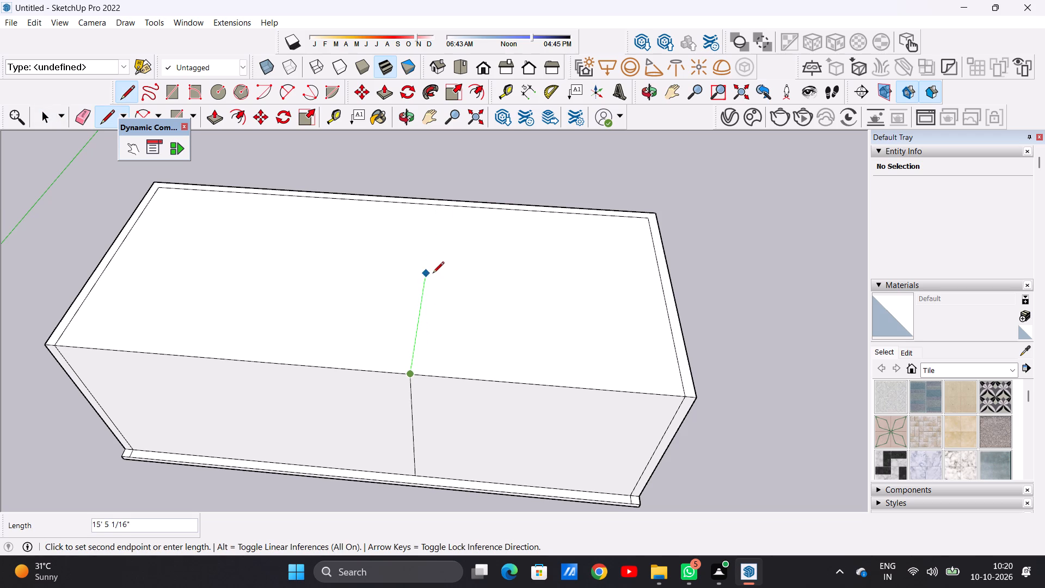
left_click(442, 199)
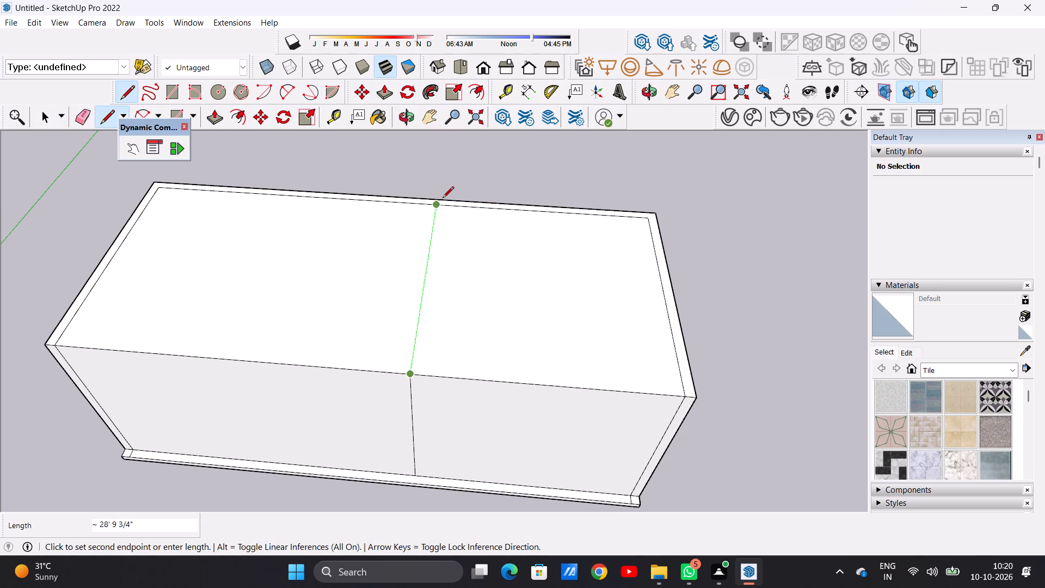
key("space")
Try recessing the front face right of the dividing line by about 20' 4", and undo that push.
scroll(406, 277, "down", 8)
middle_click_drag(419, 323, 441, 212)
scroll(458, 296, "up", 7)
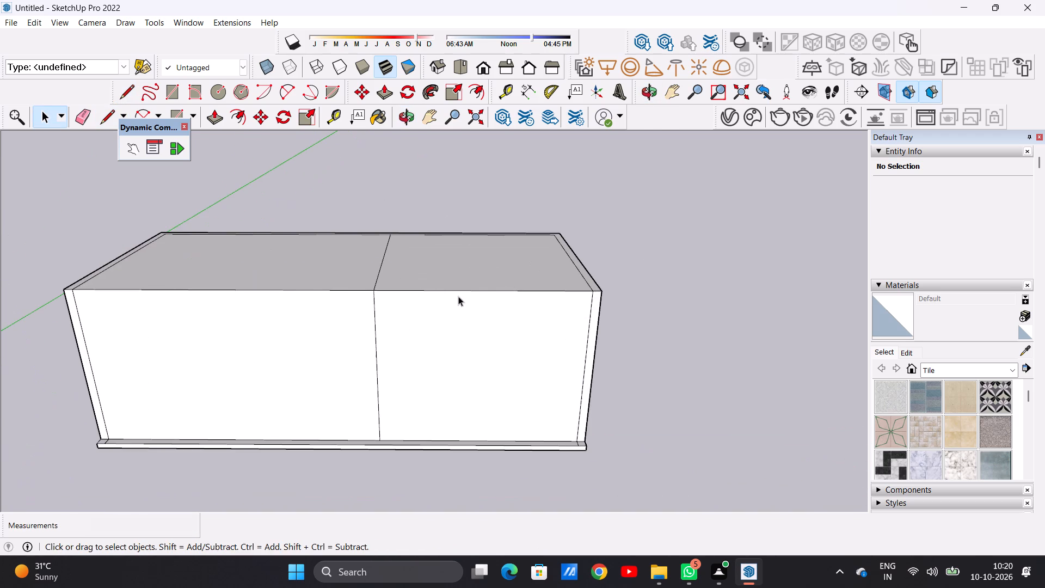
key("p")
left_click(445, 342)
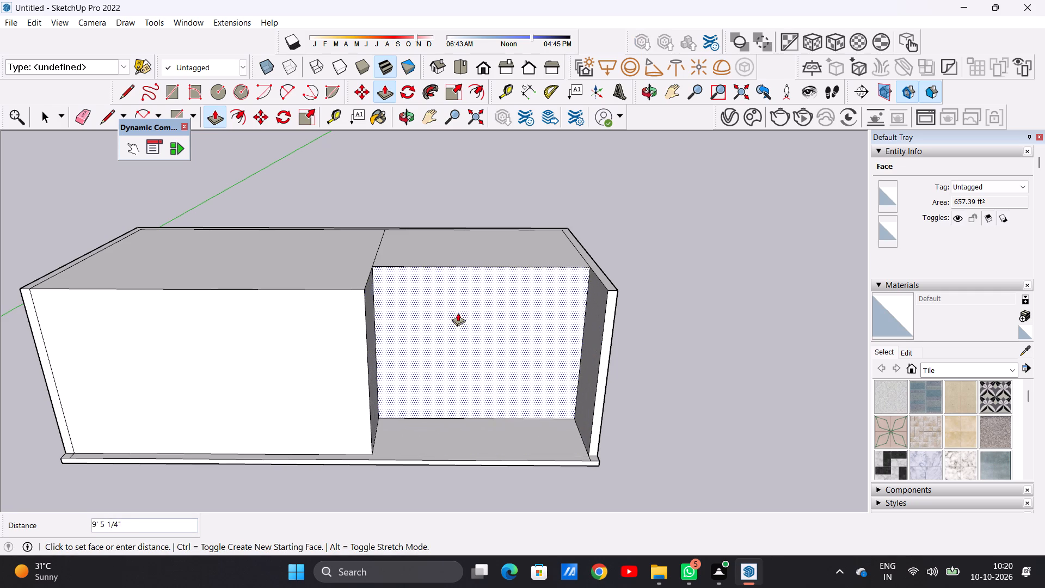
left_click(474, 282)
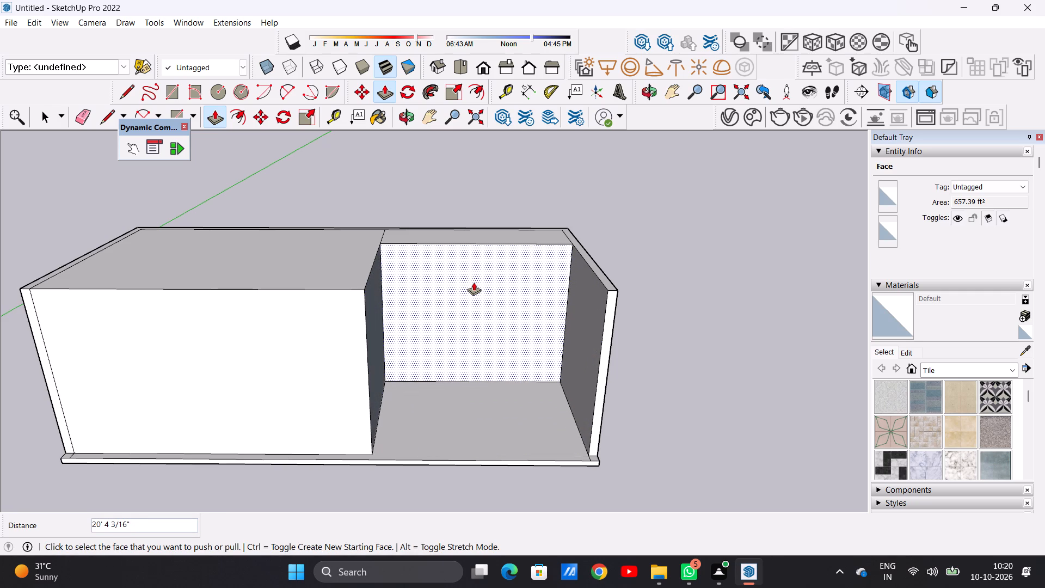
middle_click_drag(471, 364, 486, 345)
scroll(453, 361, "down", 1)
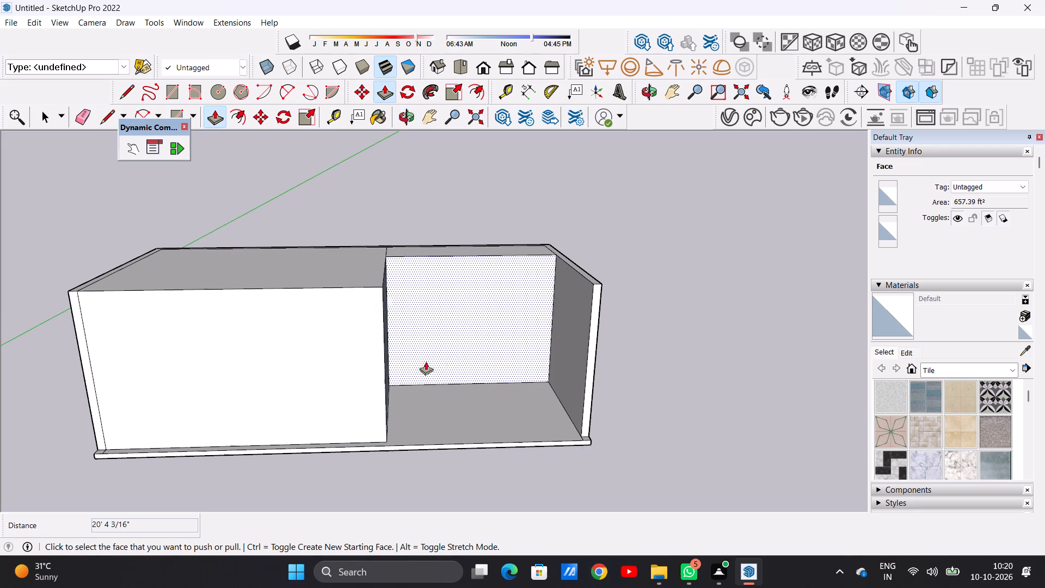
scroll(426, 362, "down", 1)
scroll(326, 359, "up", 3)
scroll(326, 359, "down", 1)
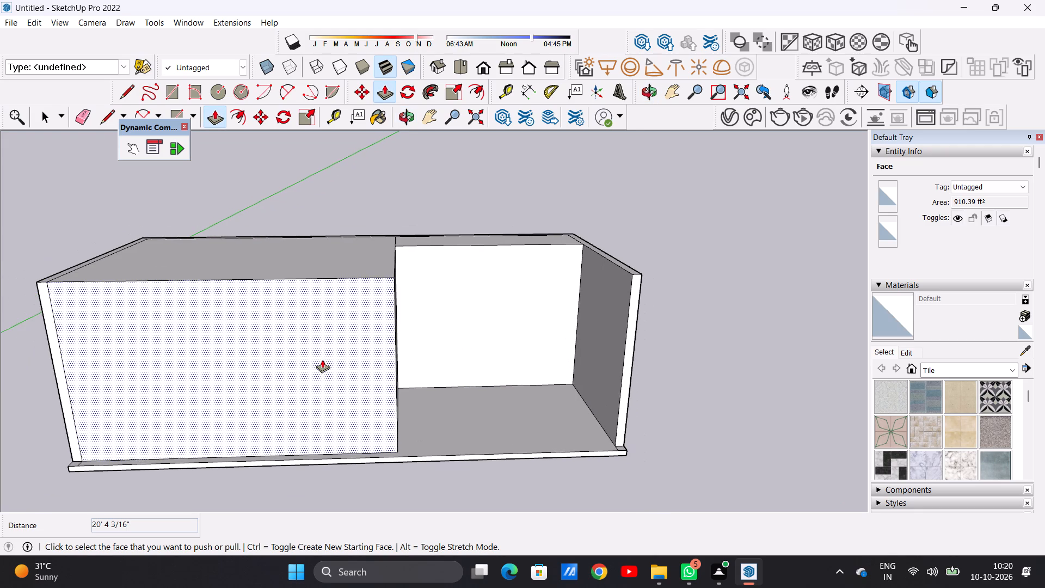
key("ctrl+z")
Recess the larger front face left of the dividing line inward by about 17' 5".
left_click(289, 354)
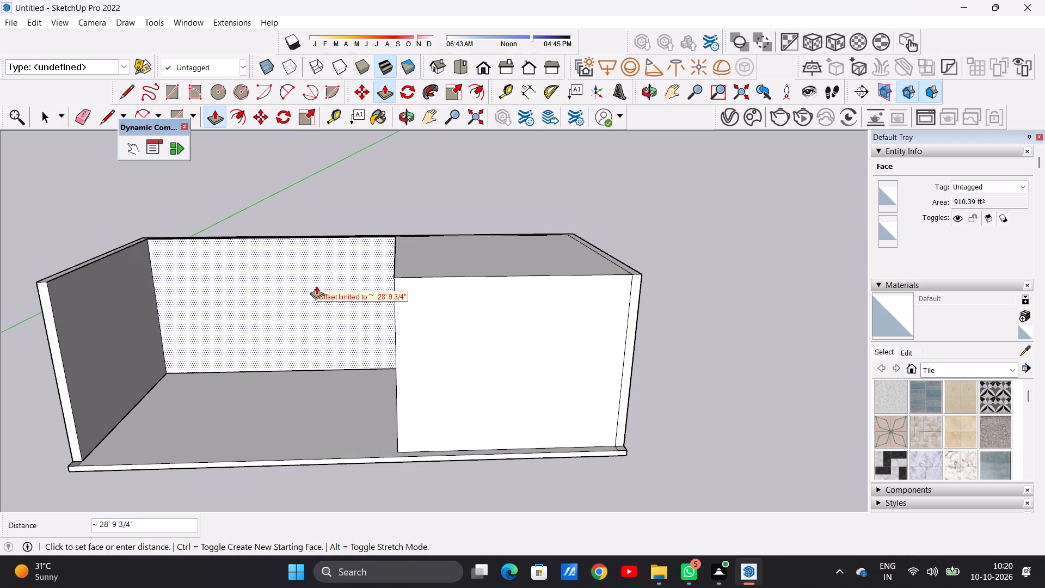
left_click(303, 310)
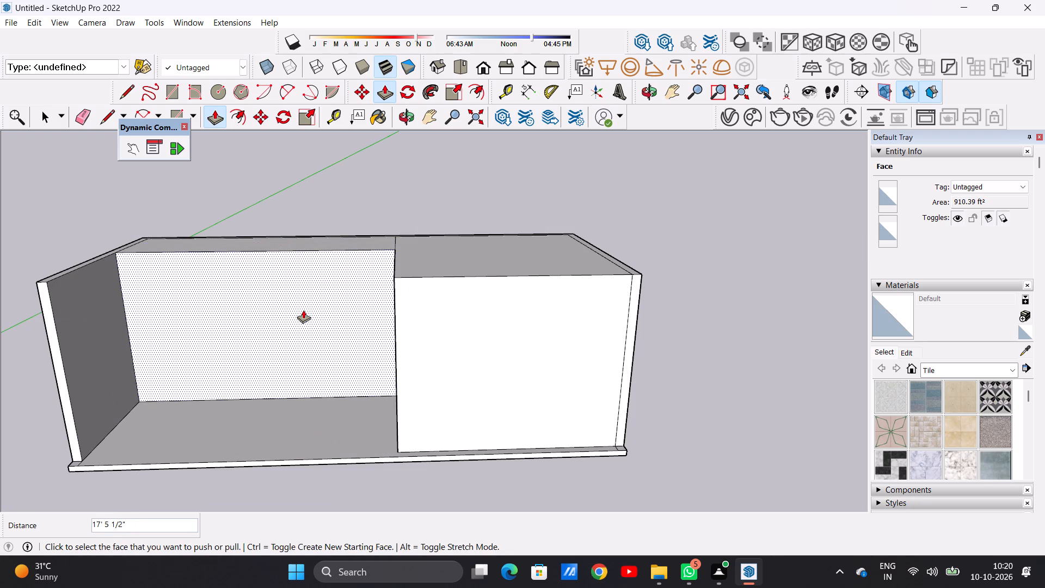
key("space")
Examine the recessed block from straight above, from the front and from raised front angles.
middle_click_drag(303, 344, 360, 327)
scroll(354, 330, "down", 7)
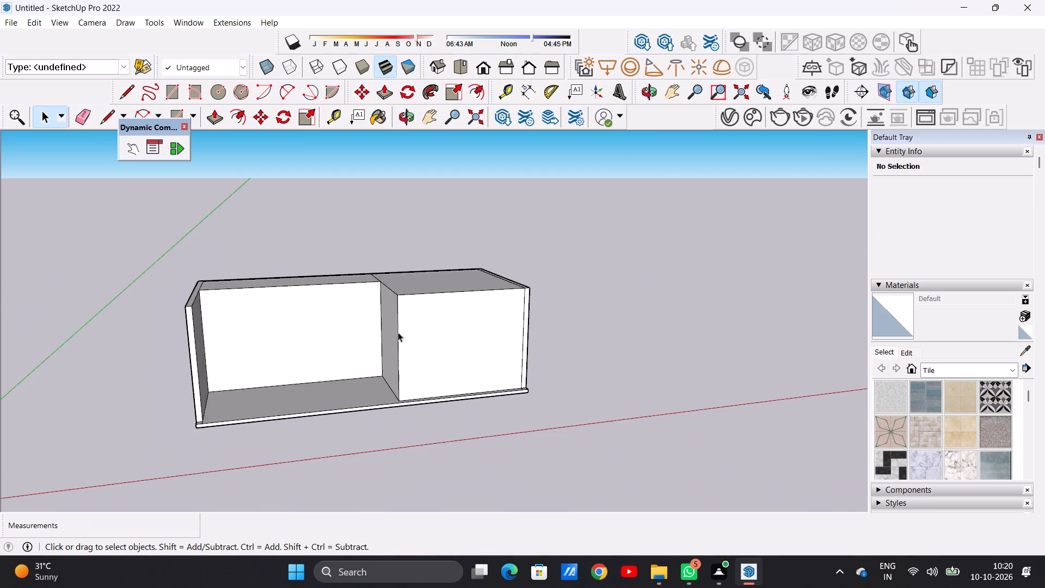
scroll(398, 332, "down", 2)
middle_click_drag(344, 356, 273, 306)
scroll(314, 308, "up", 4)
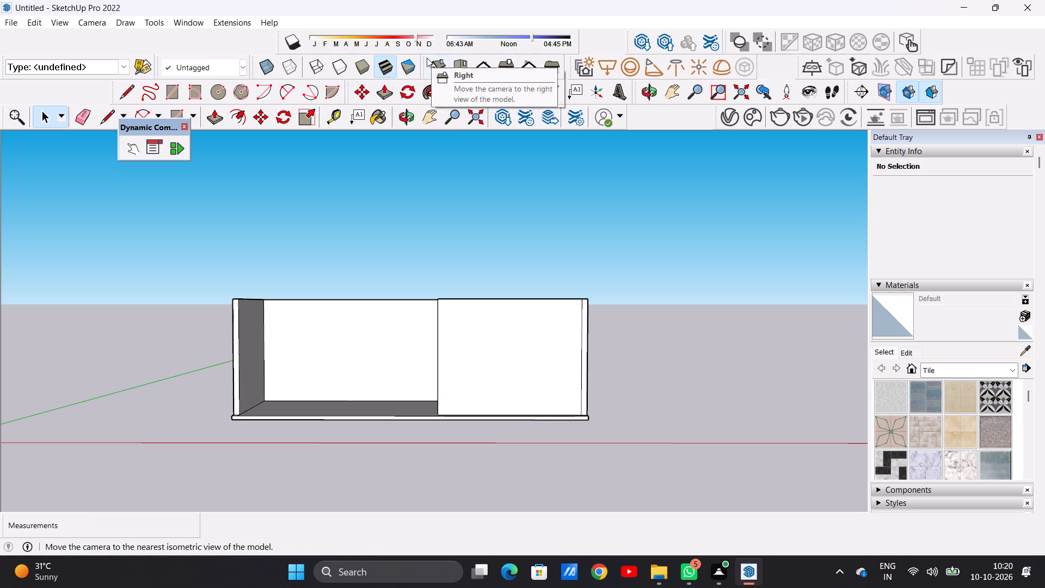
left_click(464, 65)
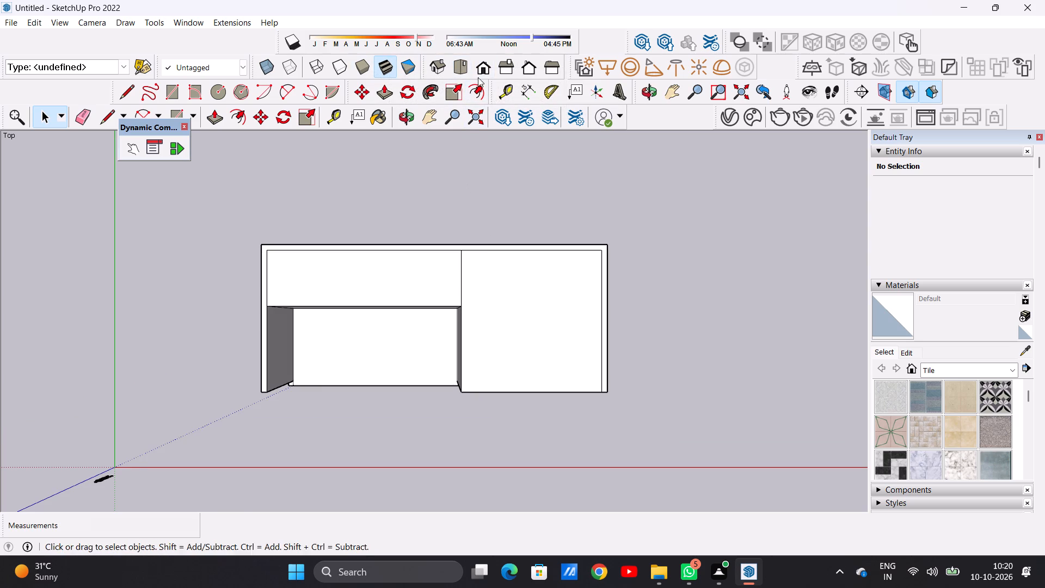
left_click(484, 69)
scroll(522, 287, "up", 4)
middle_click_drag(525, 272, 517, 329)
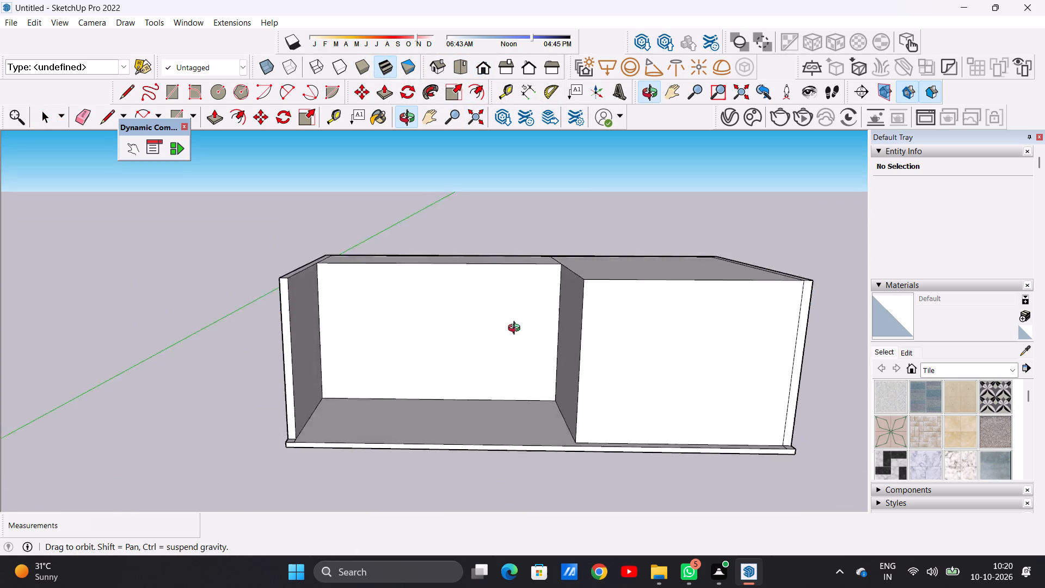
middle_click_drag(517, 329, 484, 373)
scroll(384, 166, "down", 7)
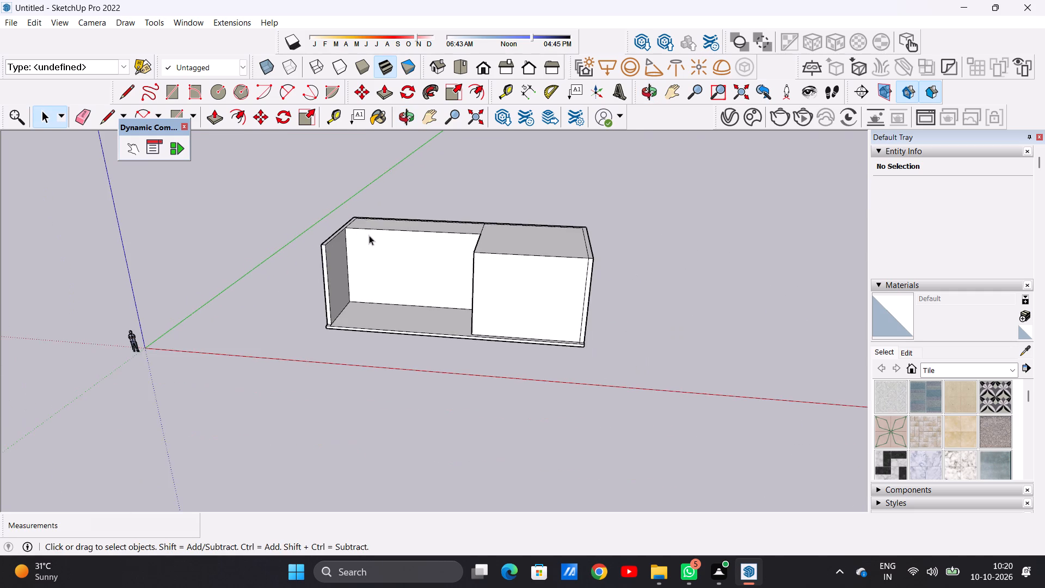
middle_click_drag(369, 235, 442, 231)
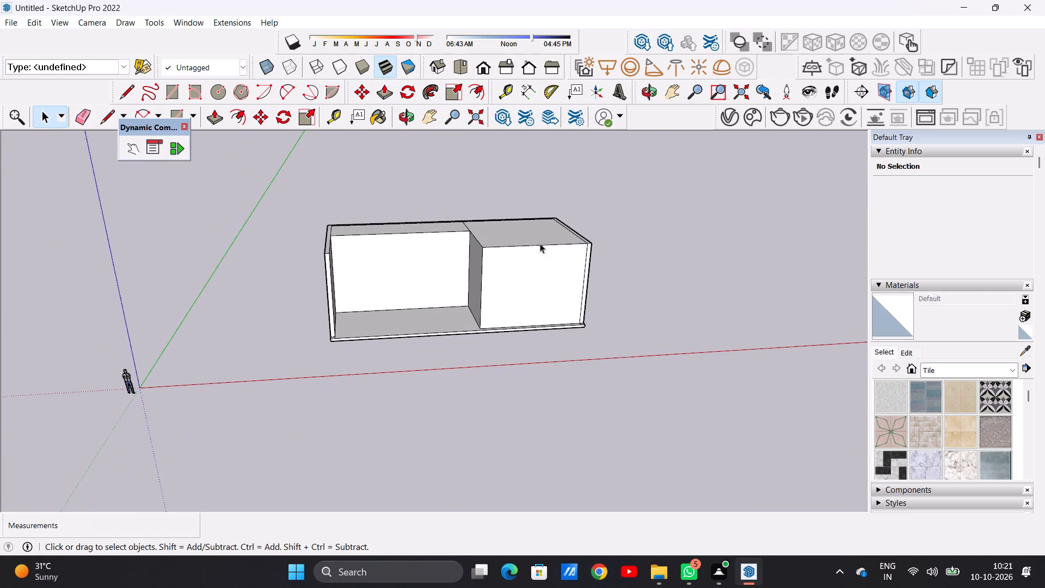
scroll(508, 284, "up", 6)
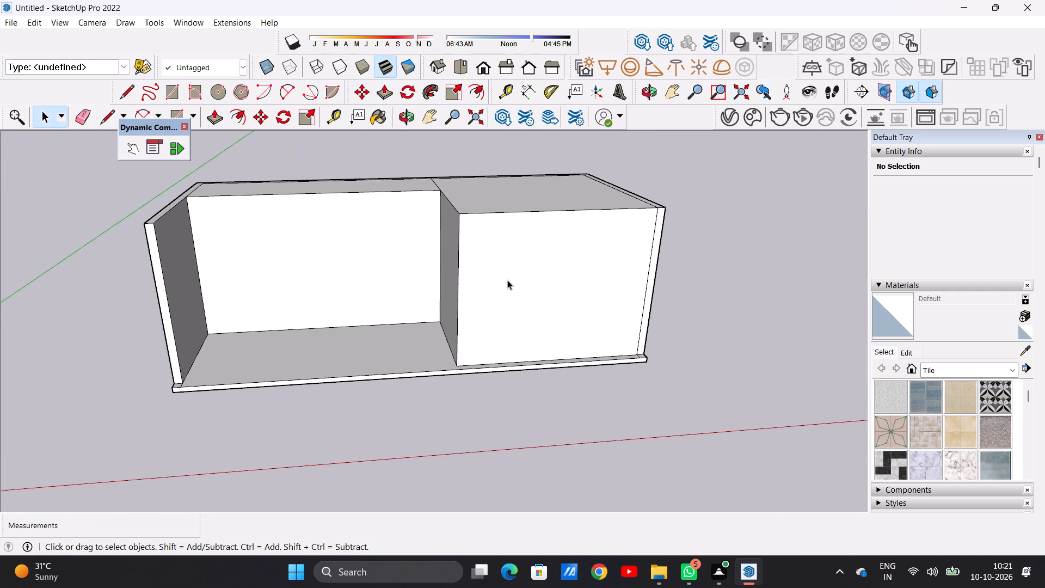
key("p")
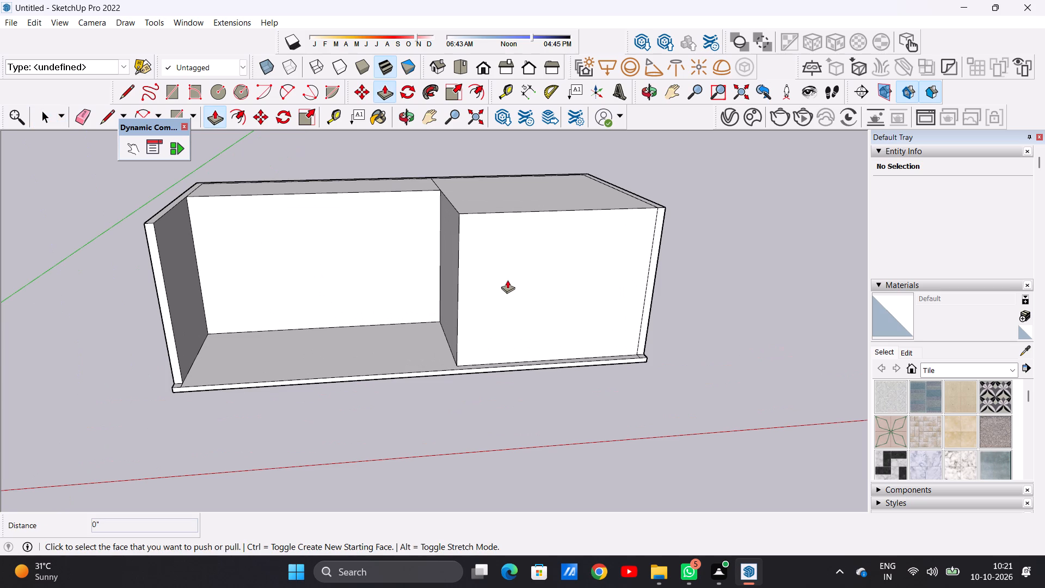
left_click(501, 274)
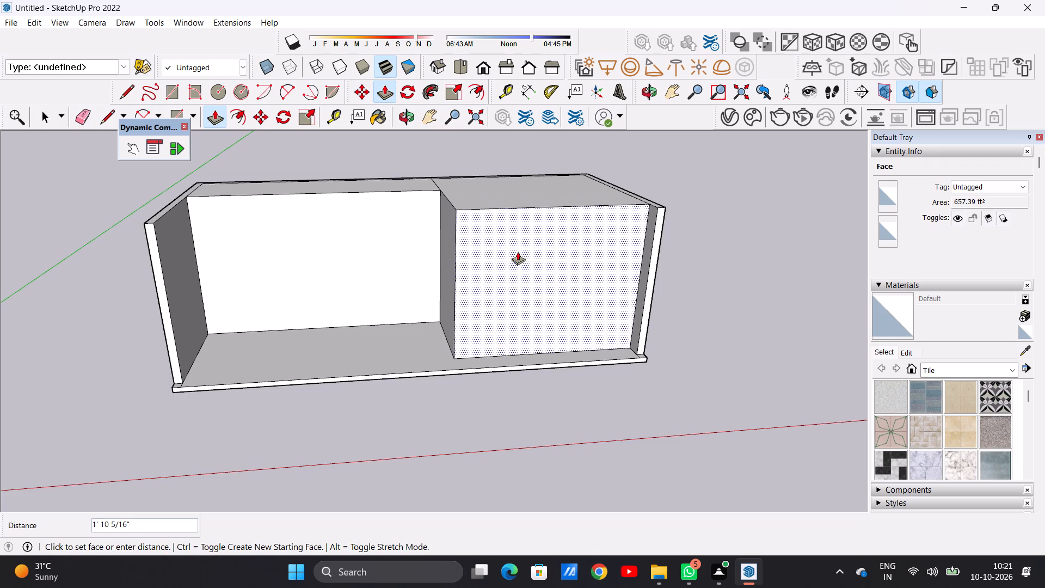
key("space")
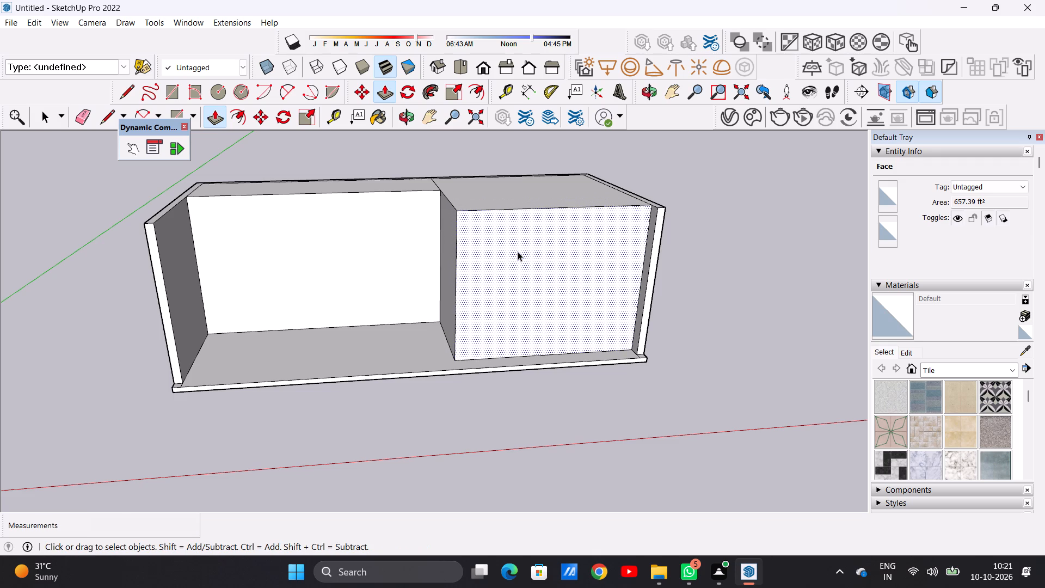
Undo the larger front face's recess, the dividing line across the block's top and the block's extrusion from the floor.
middle_click_drag(539, 231, 496, 332)
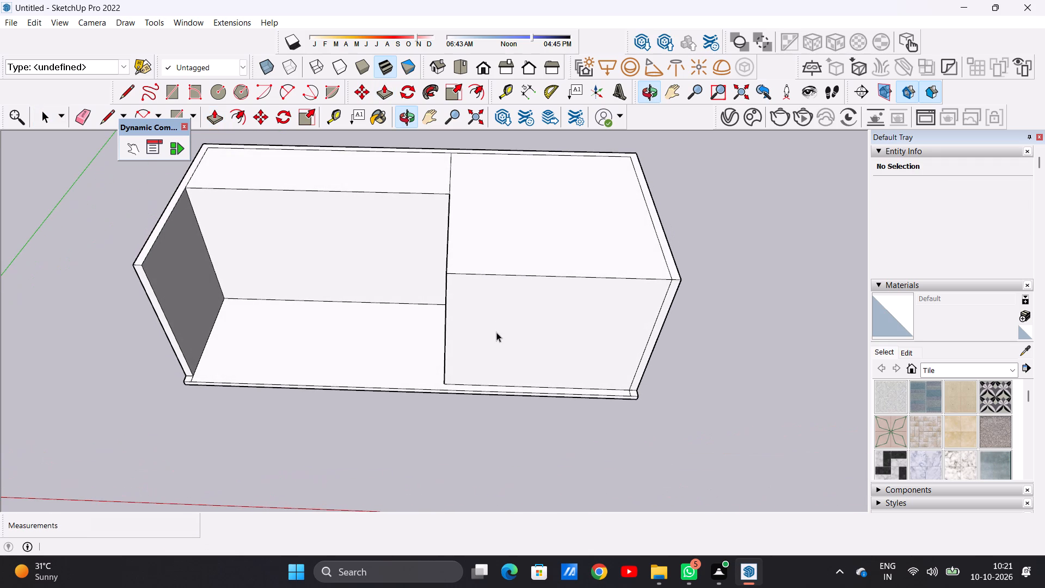
key("ctrl+z")
key("ctrl+z")
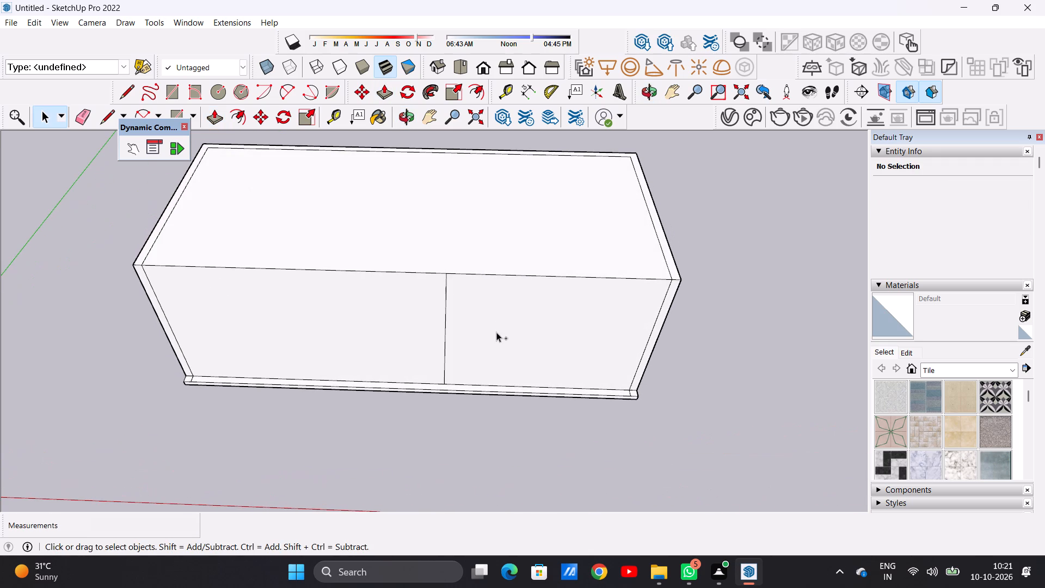
key("ctrl+z")
Draw a second line across the floor close beside the dividing line, on the smaller bay's side, from the front inner edge to the rear wall.
middle_click_drag(482, 300, 484, 400)
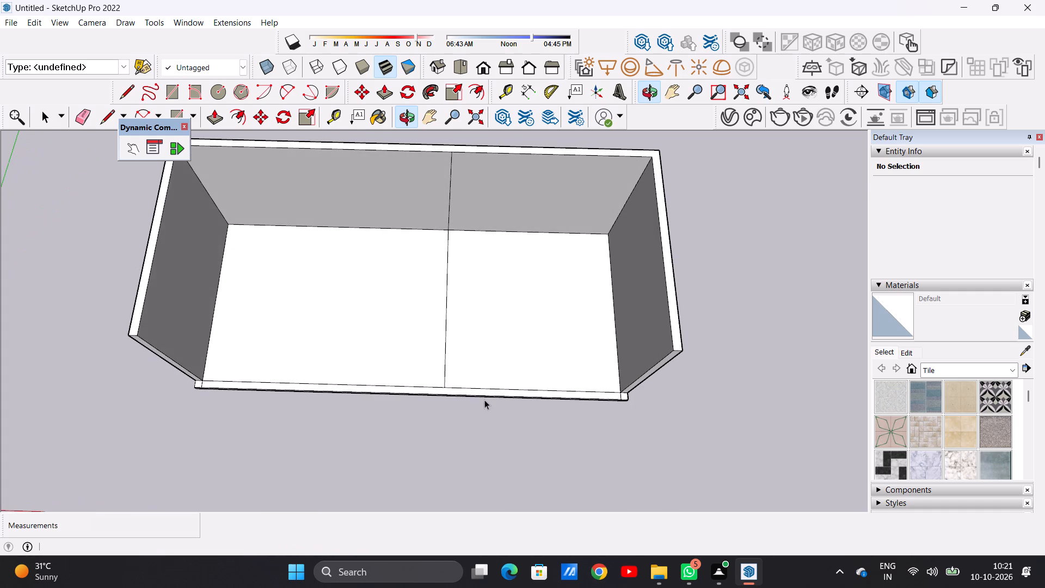
scroll(476, 379, "up", 1)
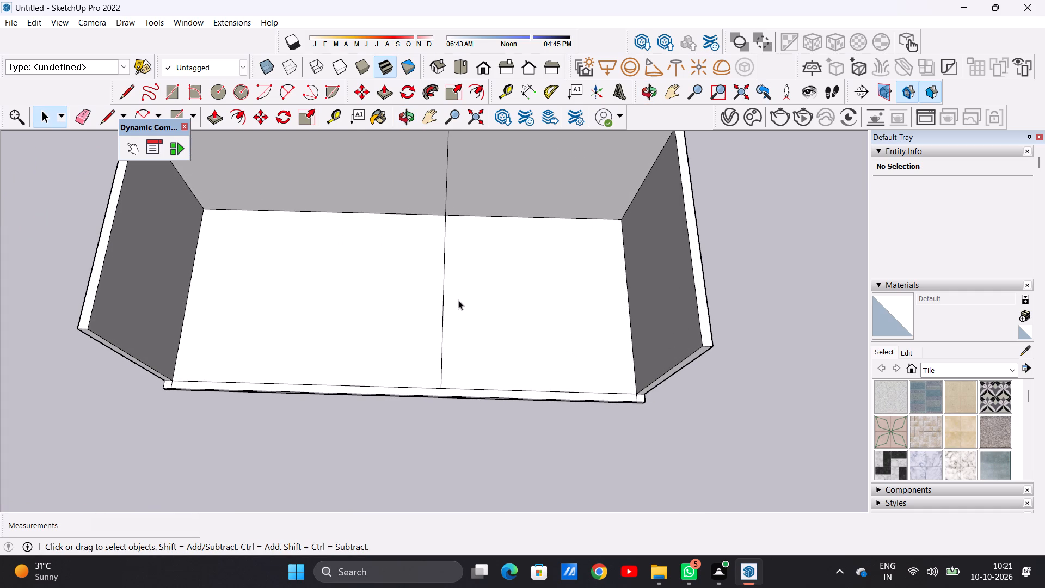
scroll(480, 310, "down", 2)
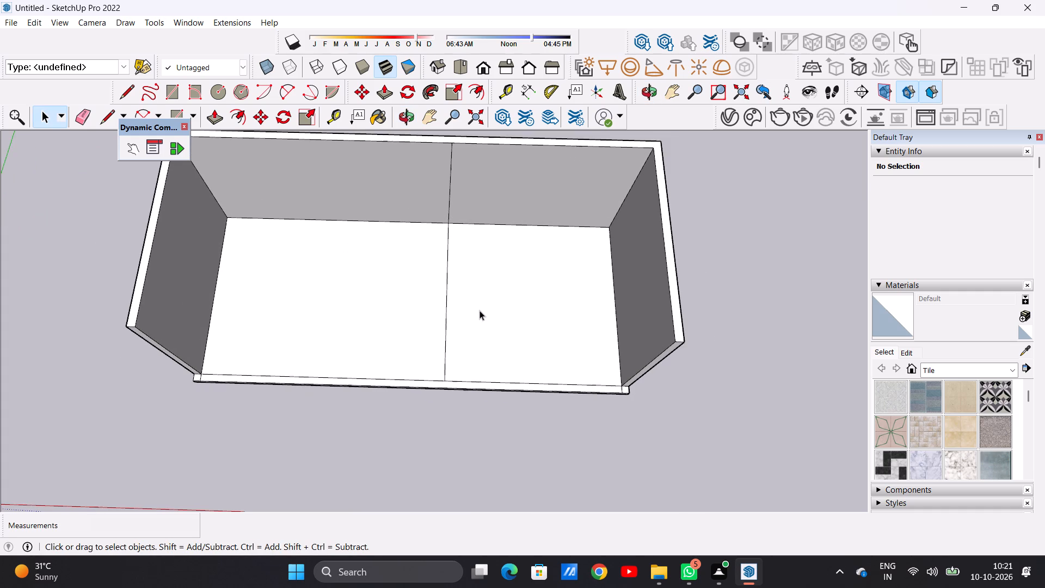
scroll(481, 315, "down", 2)
scroll(558, 357, "up", 2)
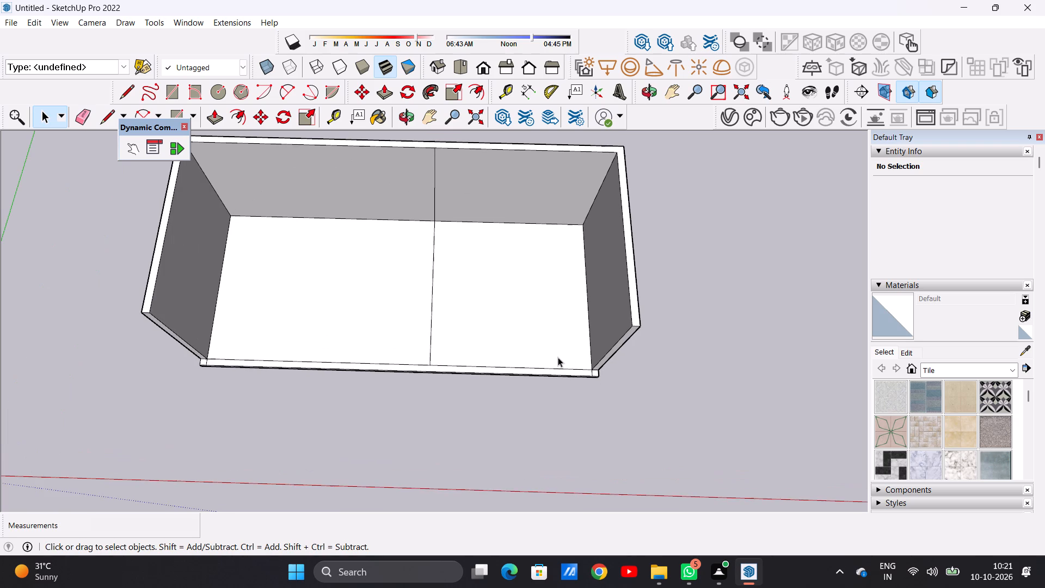
key("l")
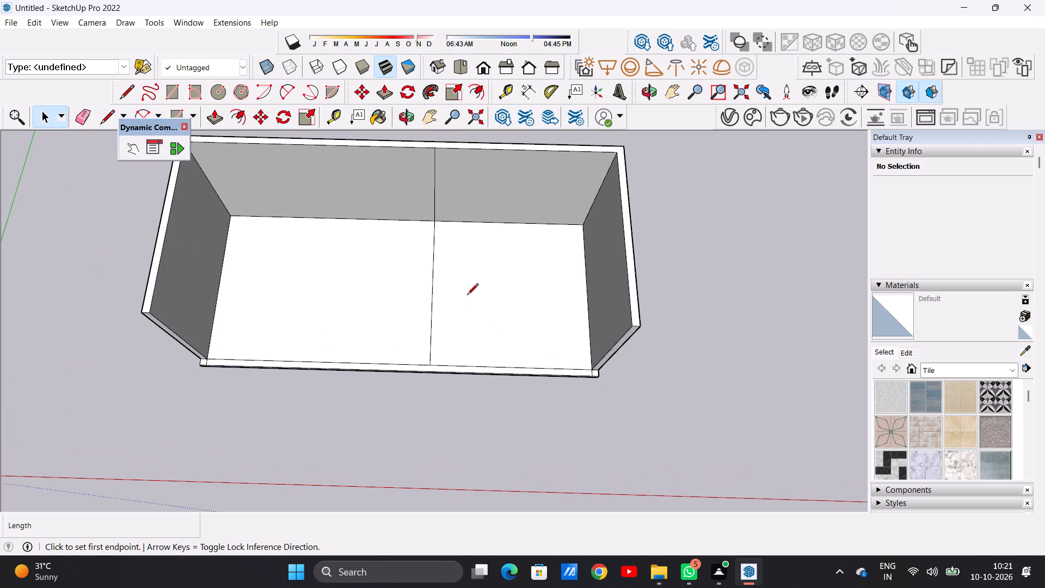
scroll(451, 329, "up", 5)
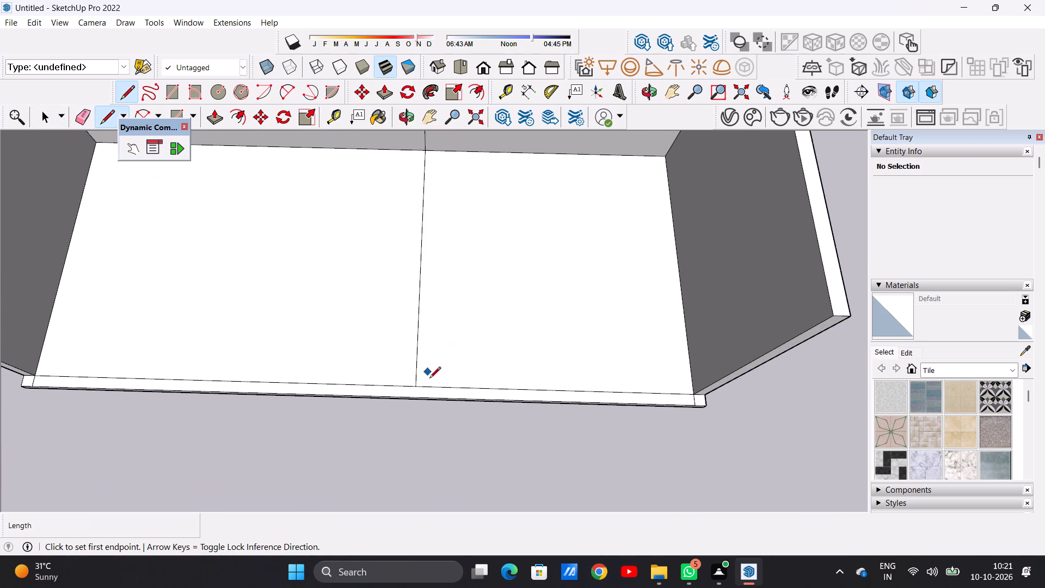
left_click(431, 388)
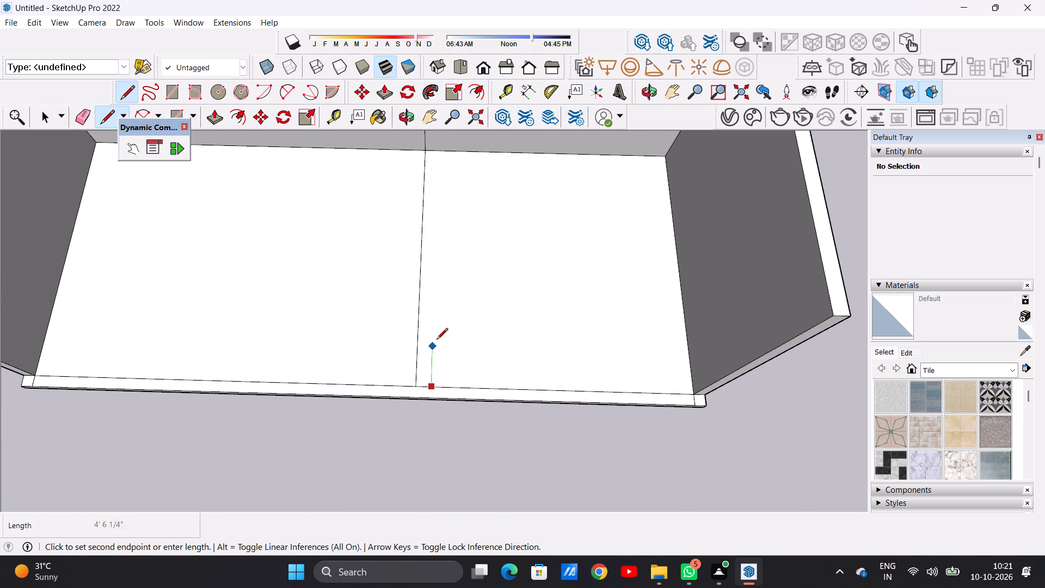
scroll(435, 334, "down", 6)
scroll(443, 242, "up", 3)
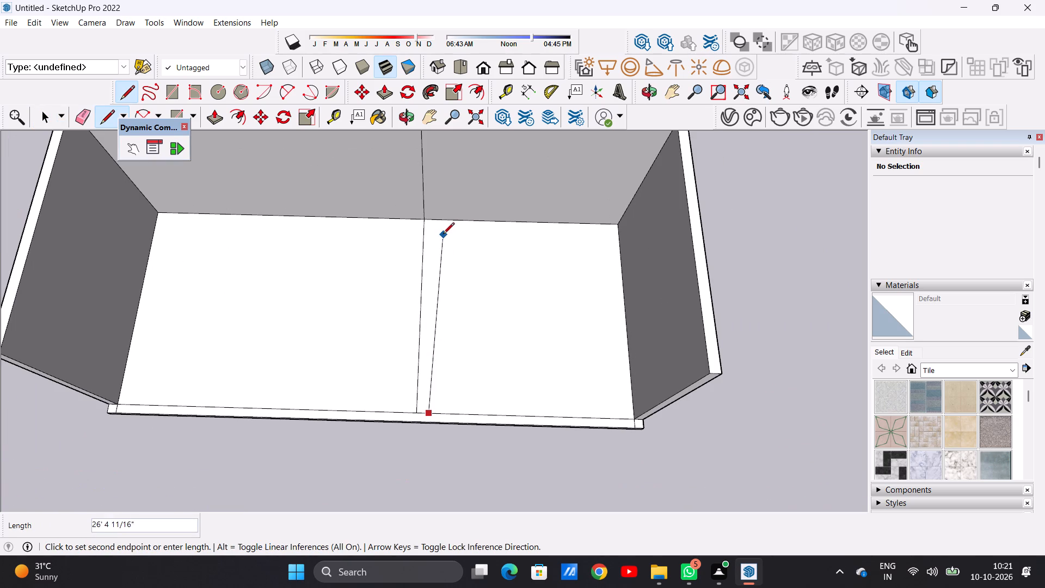
left_click(436, 220)
key("space")
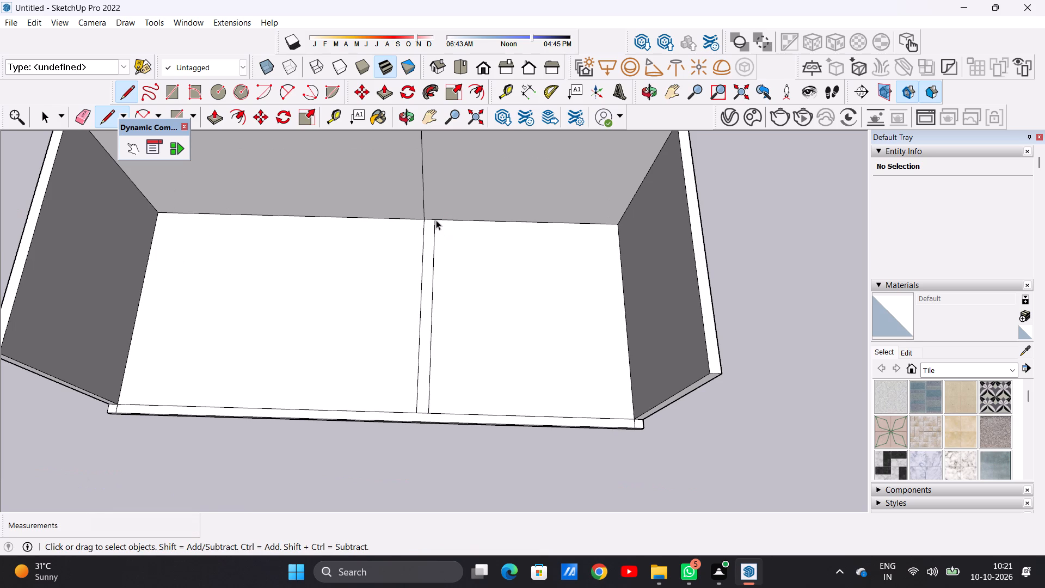
Erase the vertical dividing line on the rear wall's inner face.
scroll(541, 397, "down", 1)
scroll(541, 397, "up", 1)
scroll(541, 397, "down", 2)
middle_click_drag(513, 364, 512, 306)
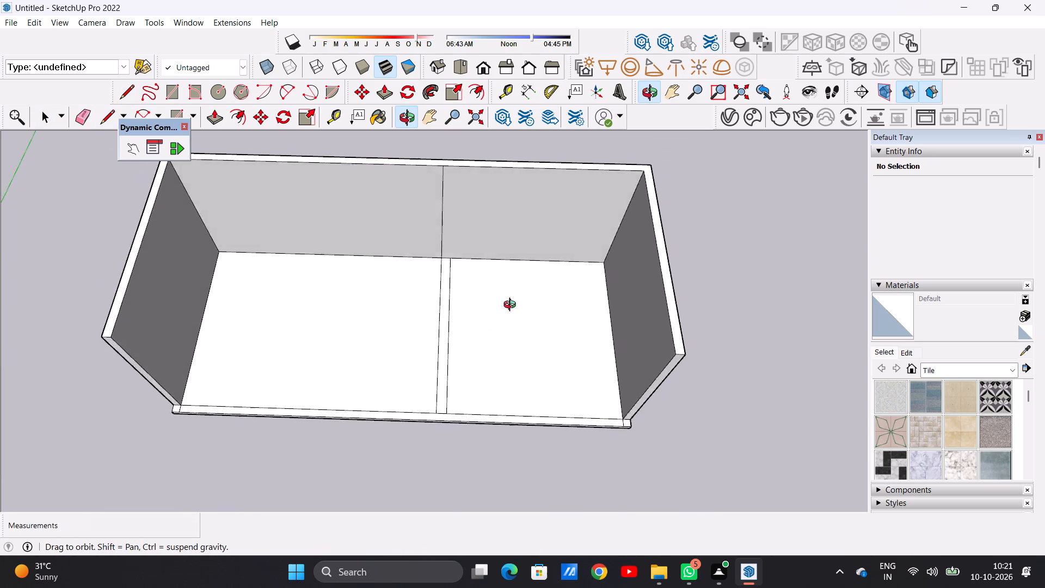
middle_click_drag(512, 306, 508, 224)
scroll(463, 245, "up", 2)
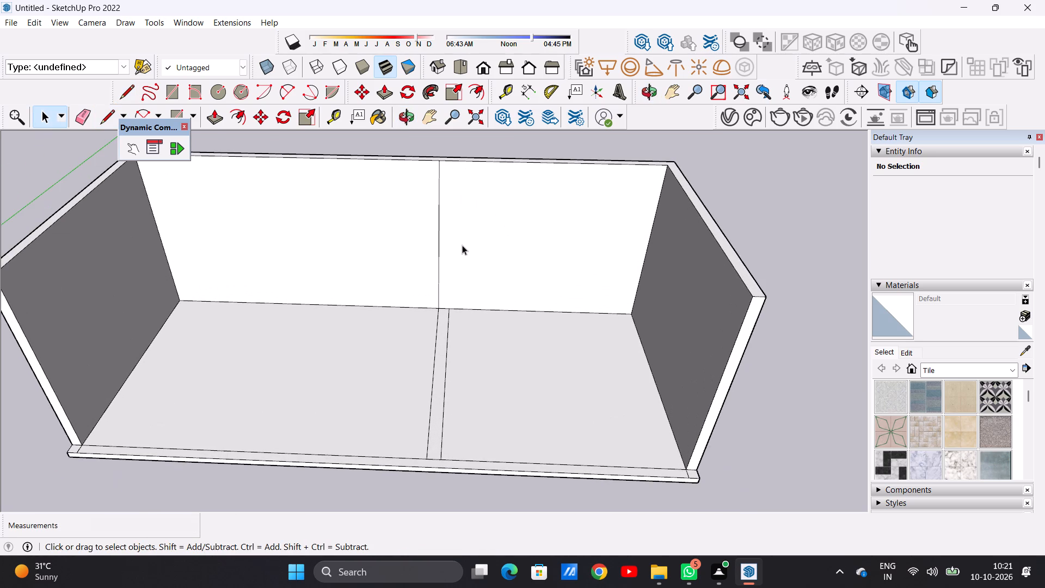
key("e")
left_click_drag(447, 243, 431, 236)
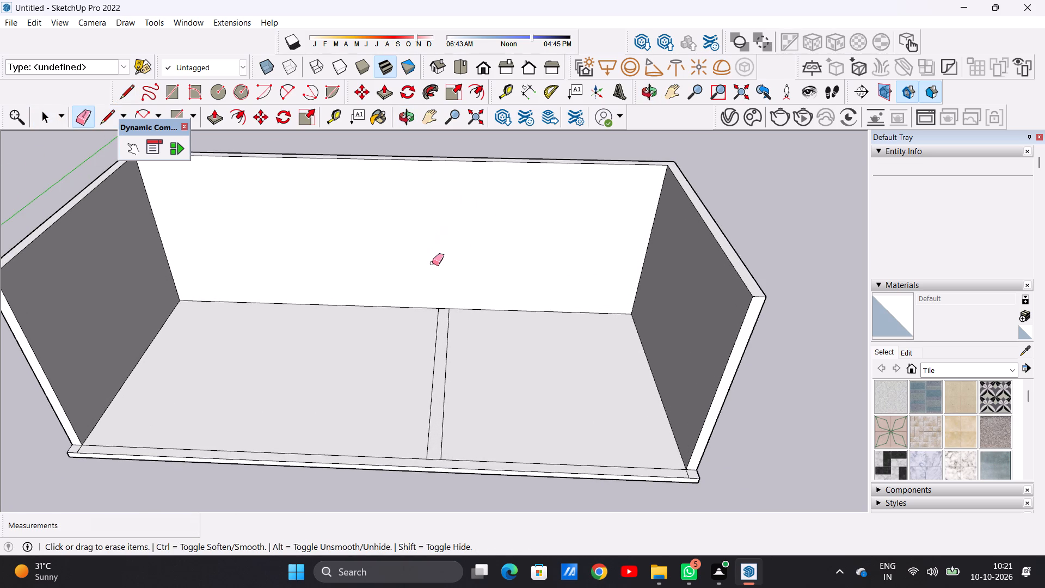
Raise the narrow floor strip about 23' 3/4" into a partition wall level with the tops of the outer walls.
key("p")
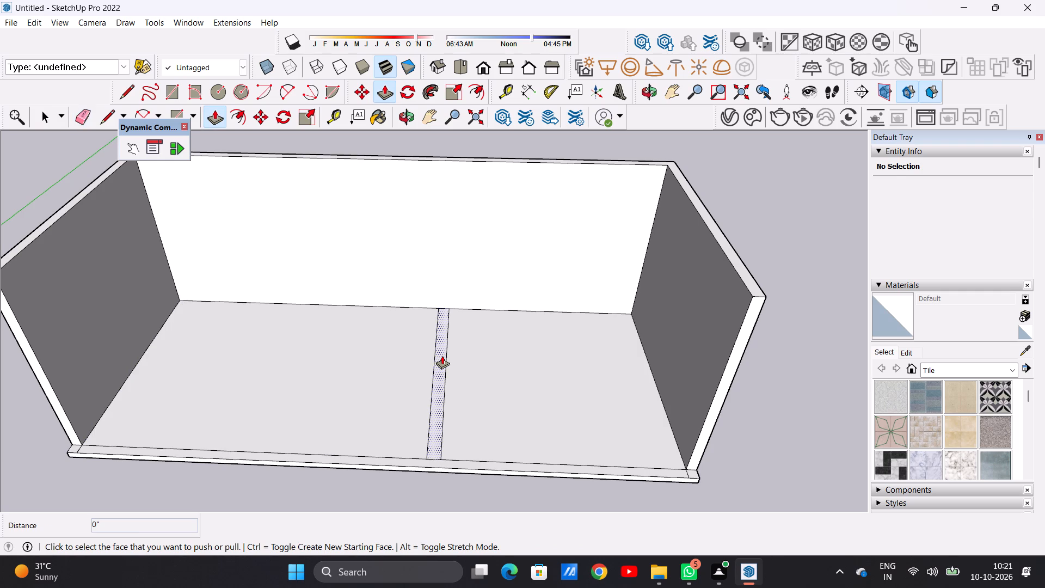
left_click(442, 356)
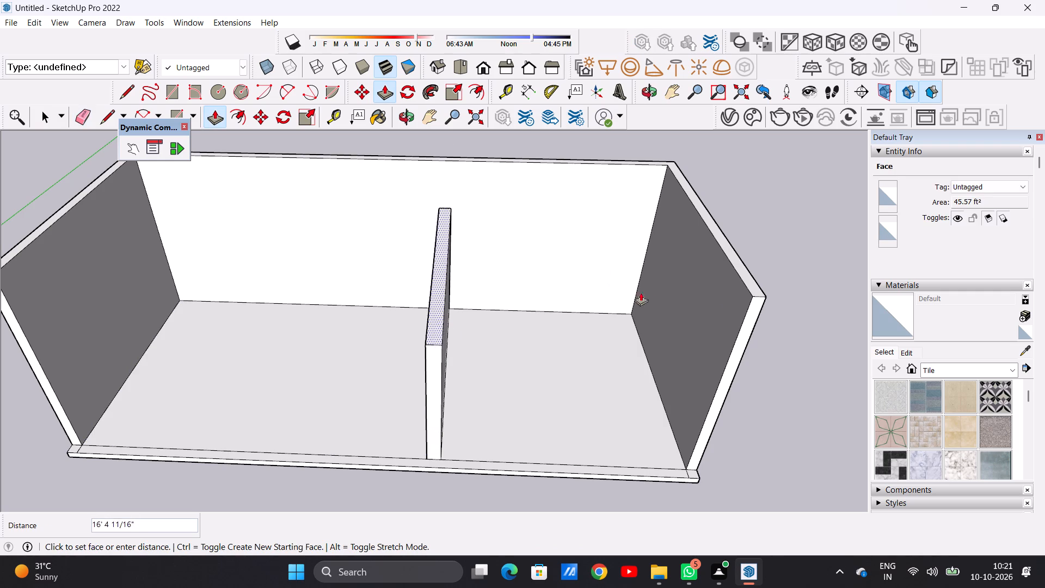
left_click(754, 292)
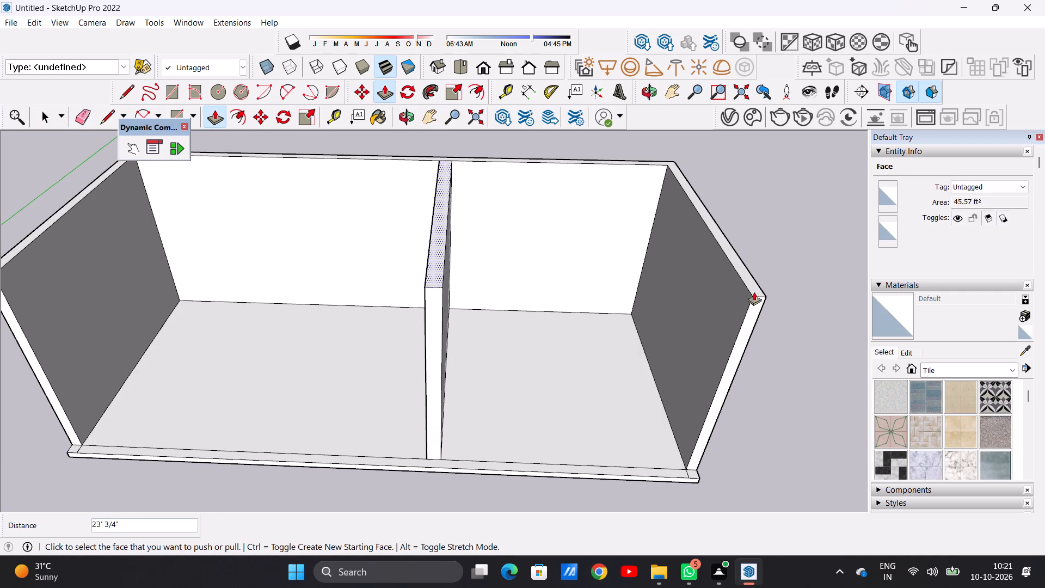
key("space")
Shorten the partition wall by pushing its front end back about 13' 2 7/16".
middle_click_drag(526, 412, 516, 348)
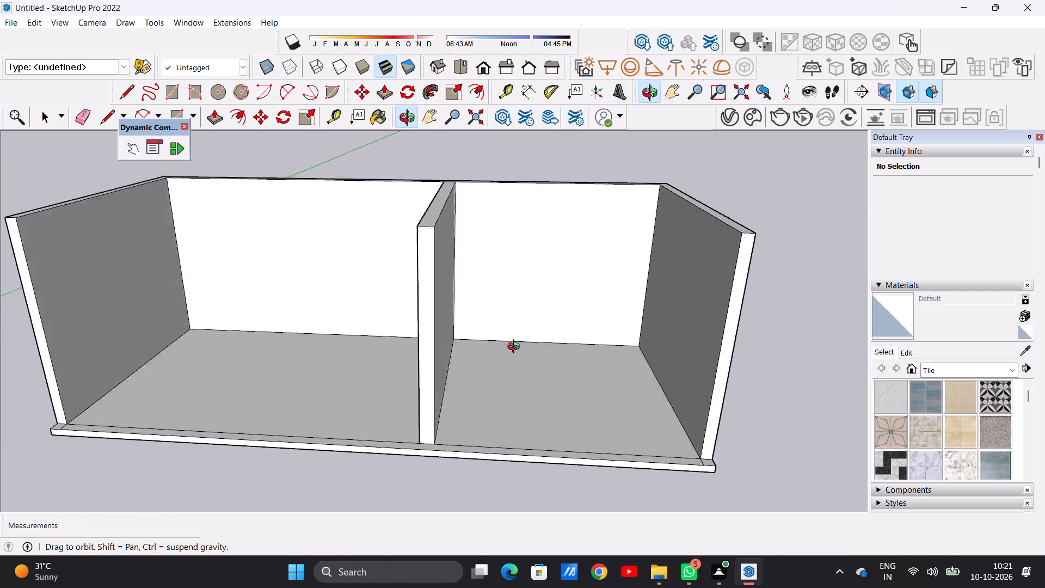
middle_click_drag(516, 348, 538, 412)
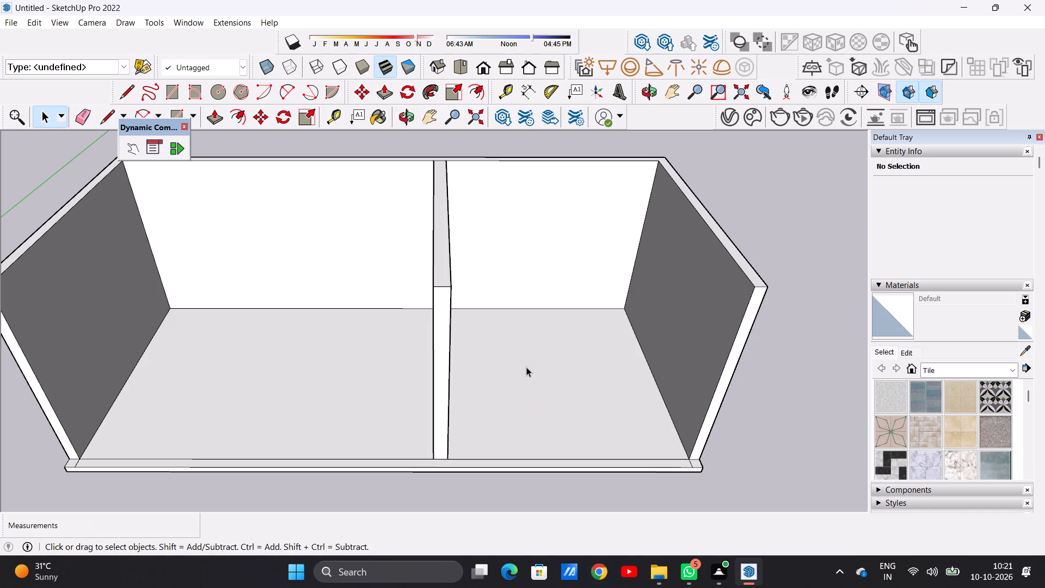
scroll(522, 379, "down", 2)
middle_click_drag(494, 409, 489, 304)
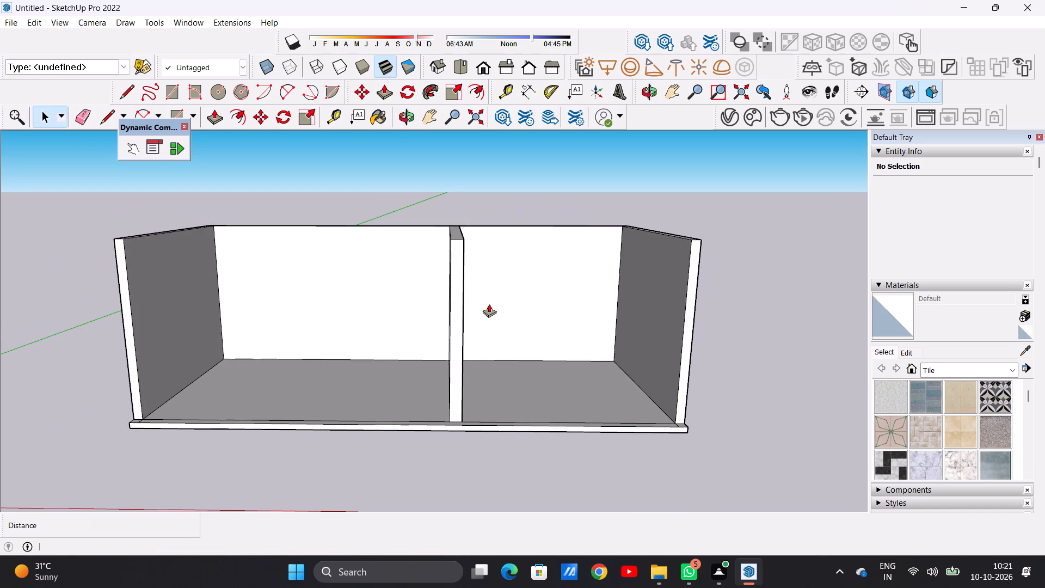
key("p")
left_click(454, 327)
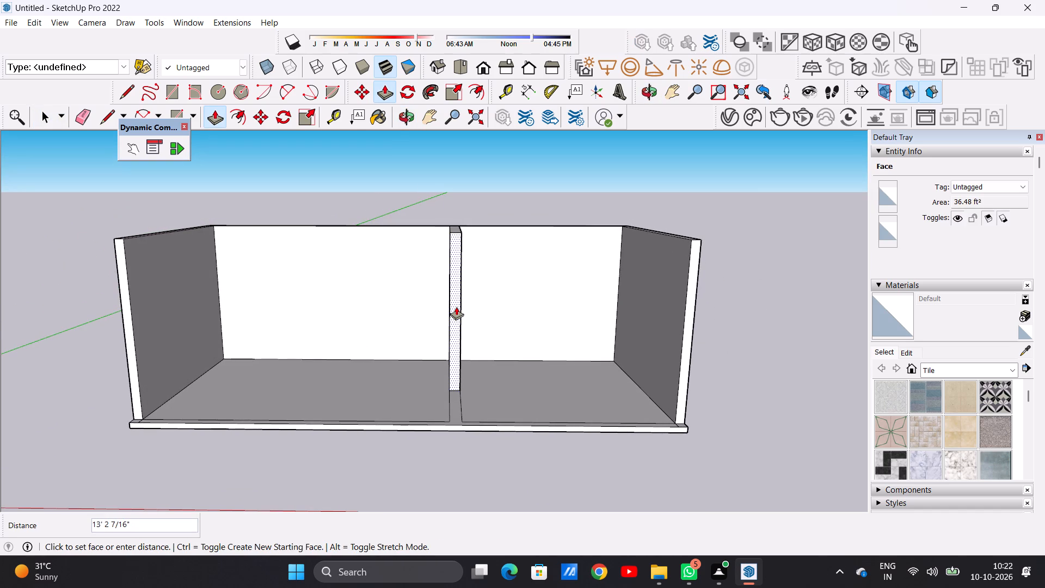
left_click(456, 307)
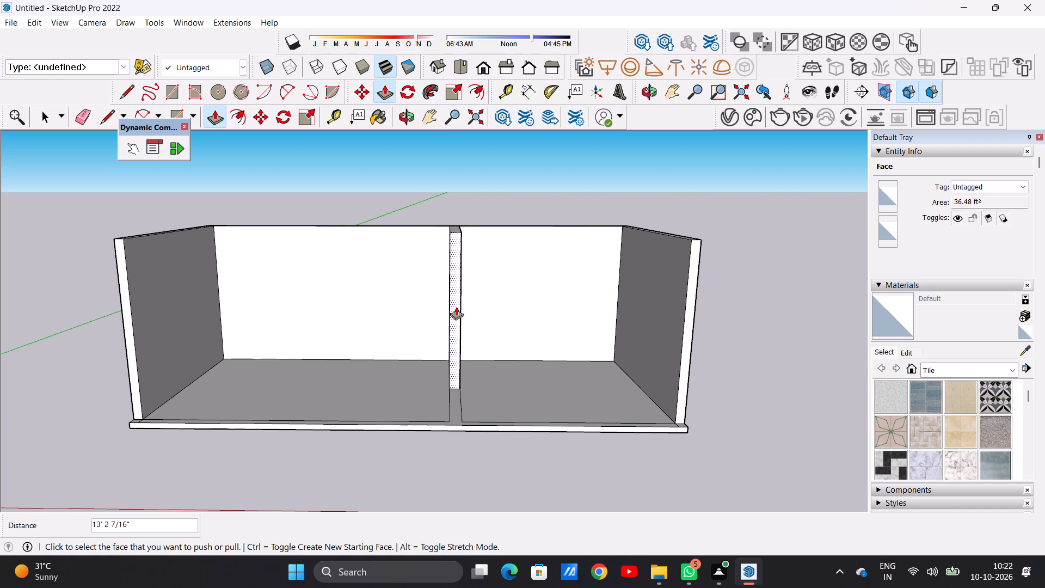
middle_click_drag(420, 299, 443, 503)
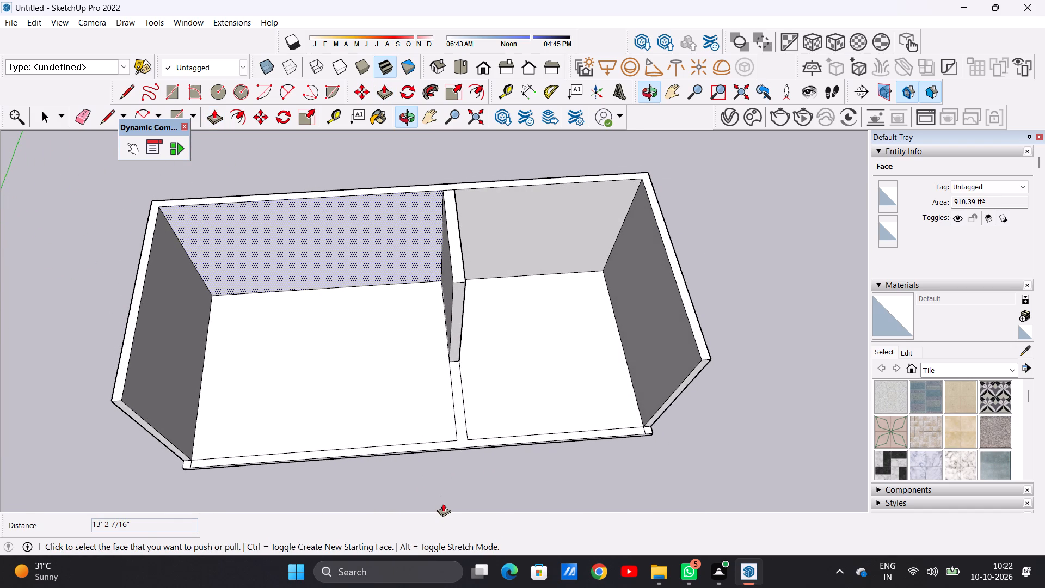
key("space")
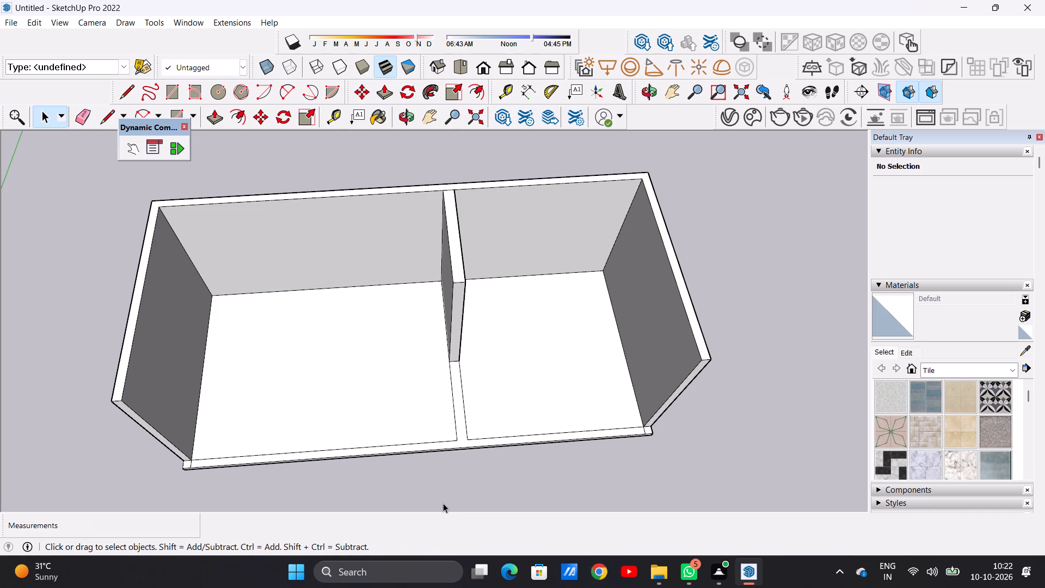
Pull the rear wall face of the larger bay forward about 15' 7 5/16", level with the partition's front end.
scroll(437, 424, "down", 2)
scroll(456, 431, "up", 4)
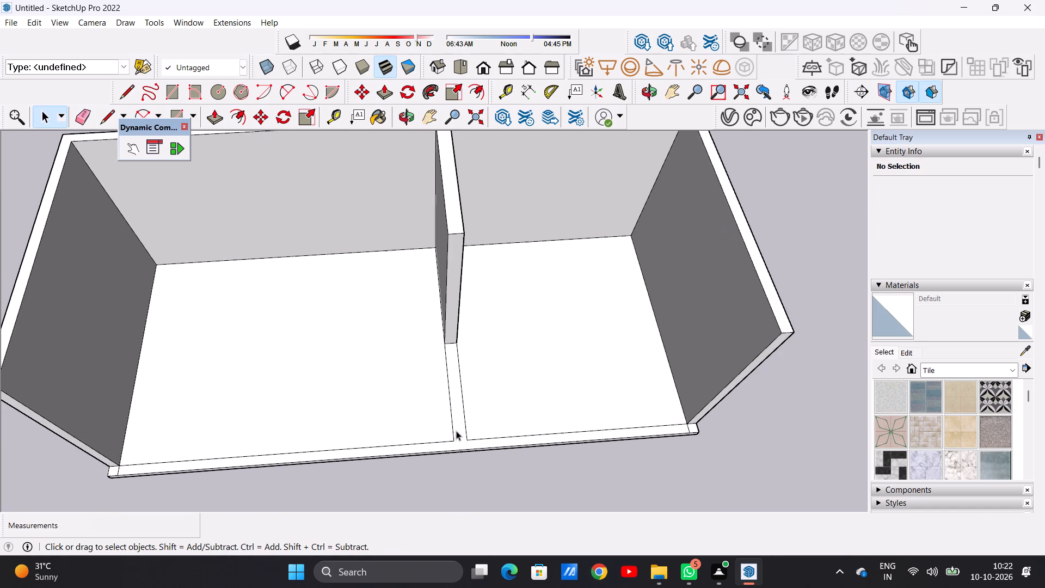
scroll(520, 367, "down", 2)
middle_click_drag(625, 436, 602, 317)
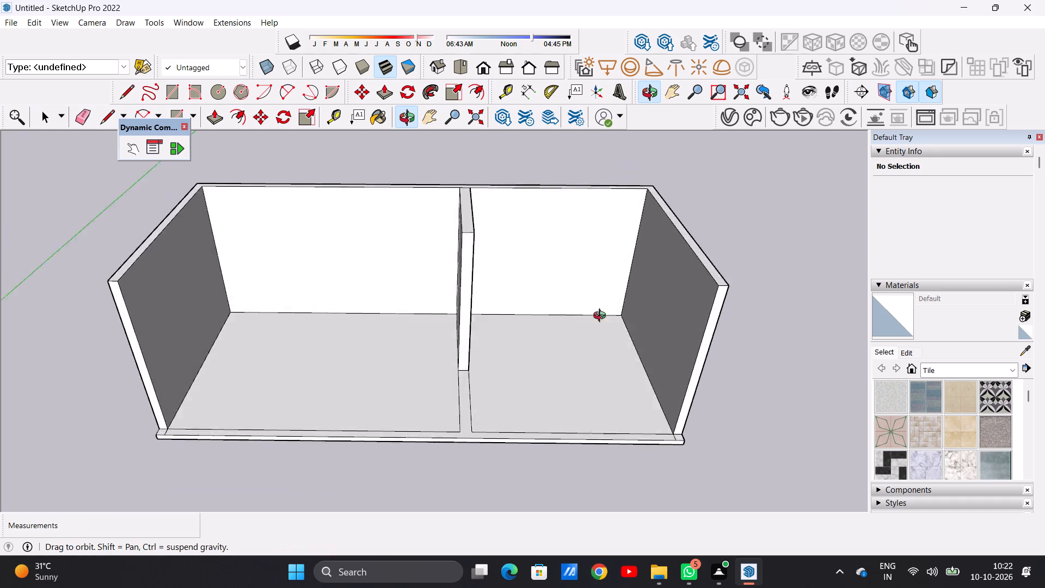
middle_click_drag(602, 317, 607, 282)
middle_click_drag(609, 286, 705, 361)
middle_click_drag(607, 344, 522, 324)
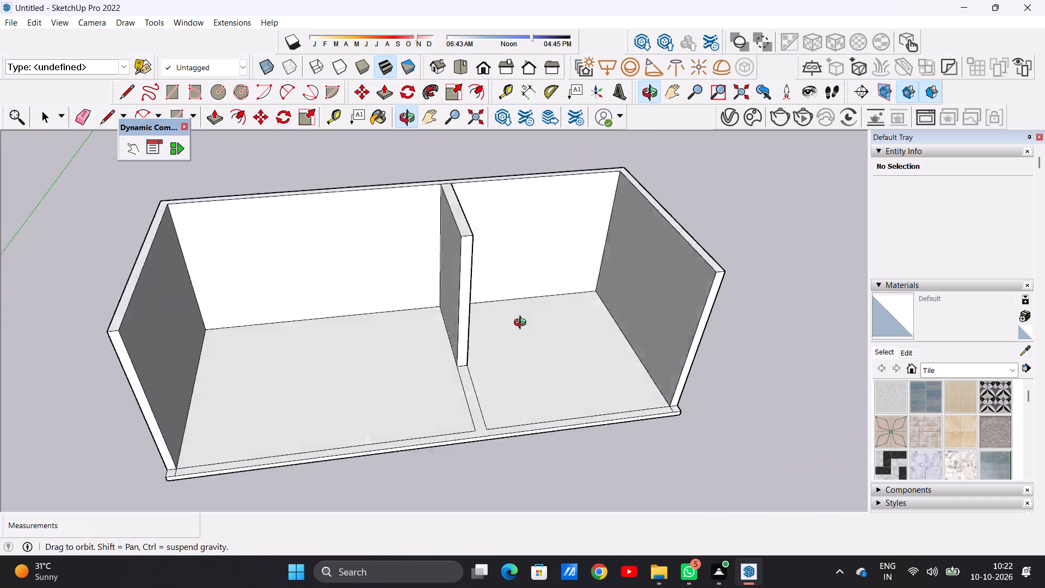
middle_click_drag(522, 324, 591, 287)
scroll(428, 348, "down", 2)
scroll(363, 323, "up", 1)
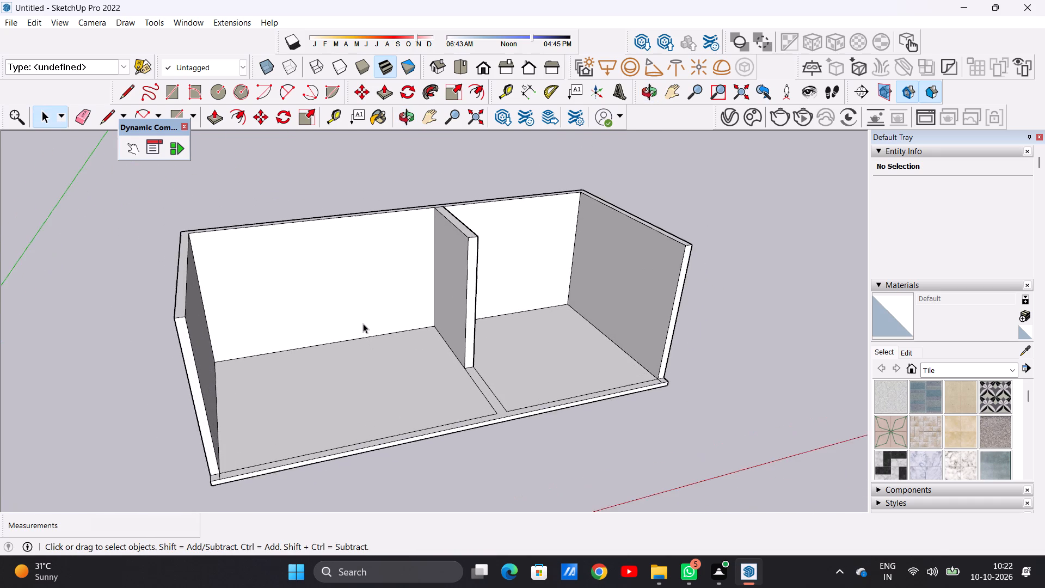
scroll(363, 323, "up", 1)
key("p")
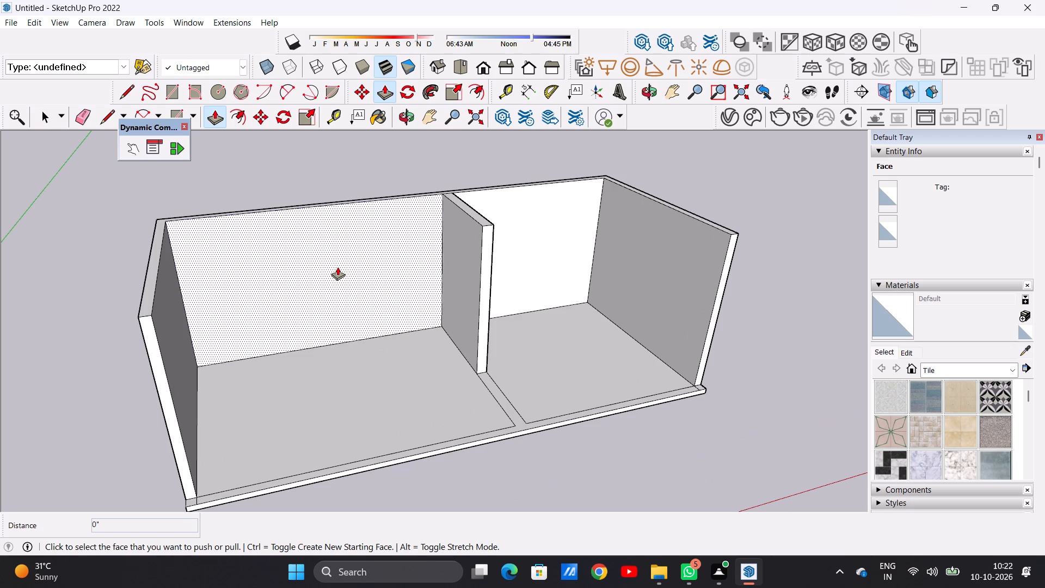
left_click(337, 267)
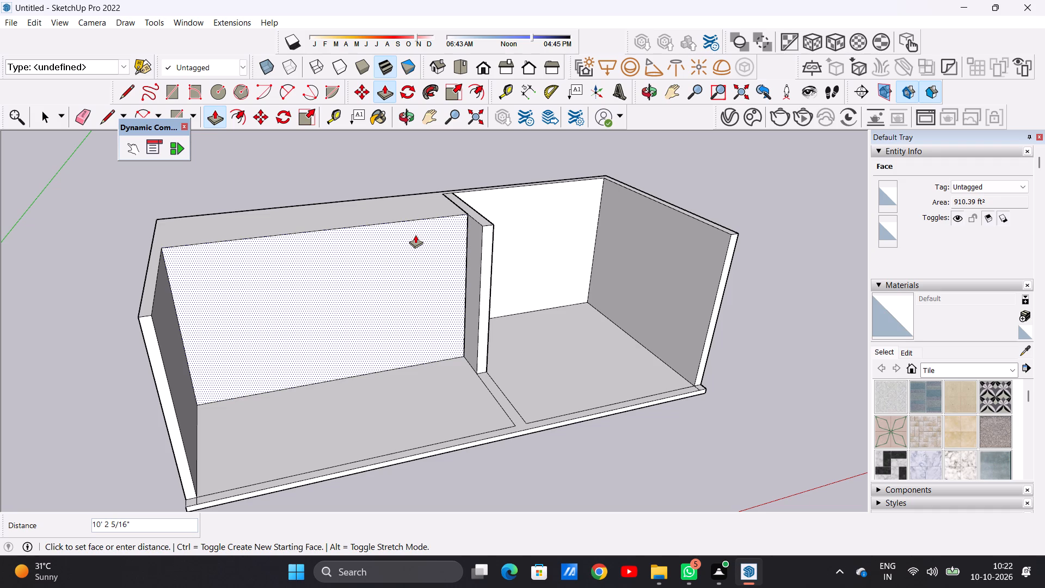
left_click(491, 224)
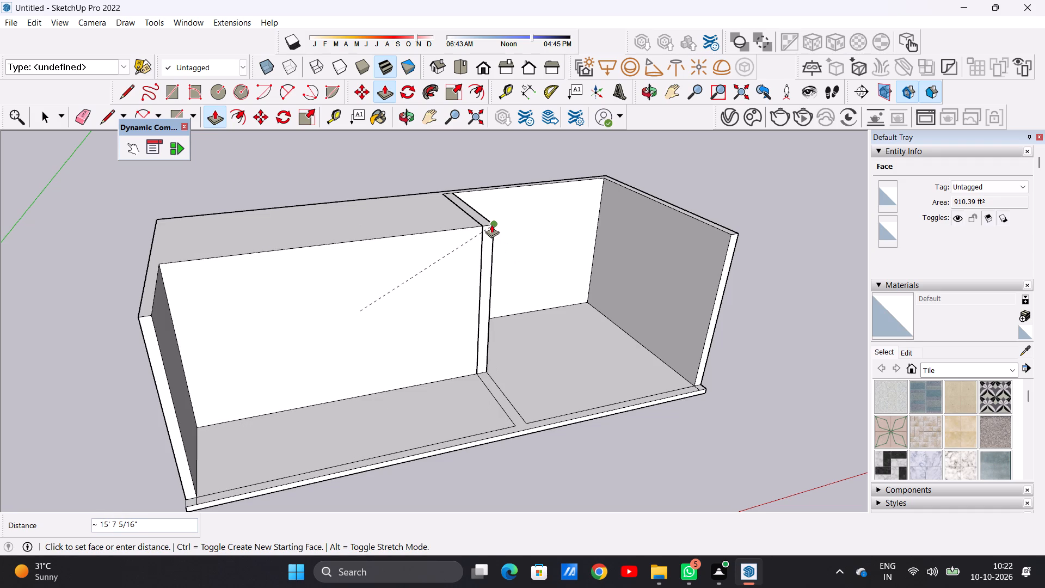
Examine the two recessed bays, the partition wall and the floor slab from the front, above and at an angle.
key("space")
scroll(334, 254, "down", 4)
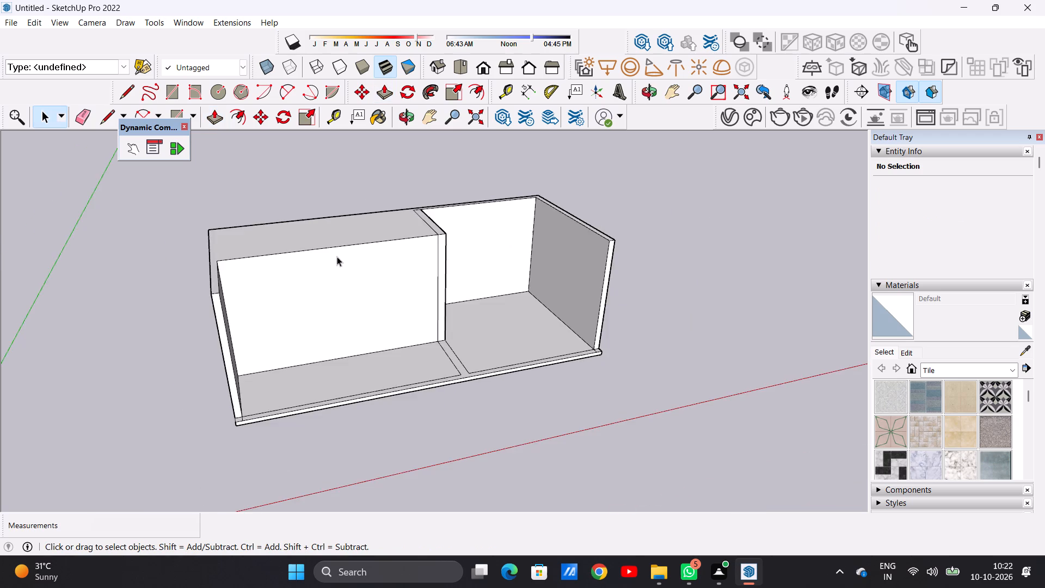
middle_click_drag(404, 307, 316, 223)
scroll(327, 238, "up", 2)
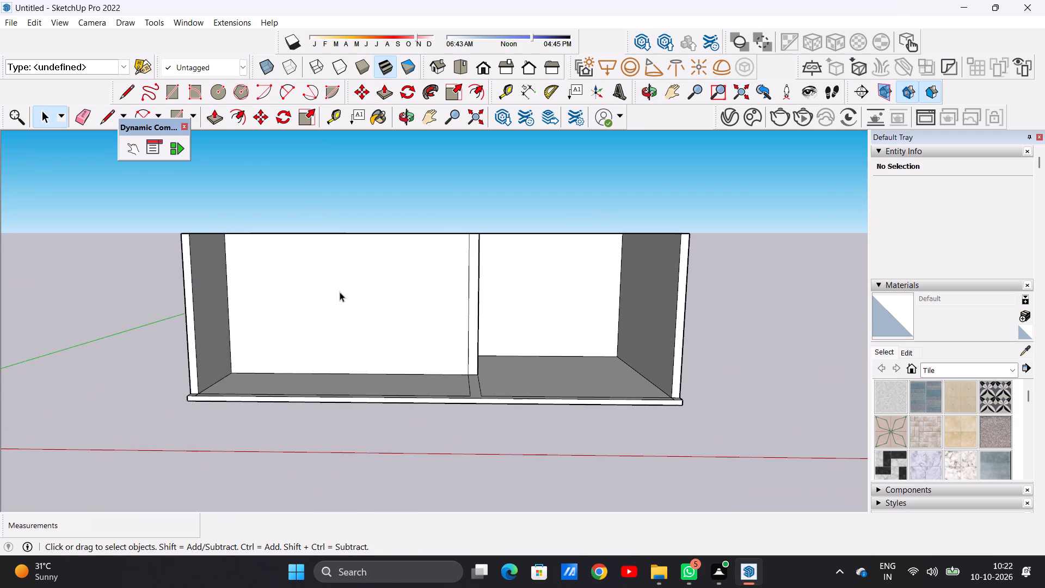
scroll(361, 333, "down", 2)
middle_click_drag(367, 340, 407, 325)
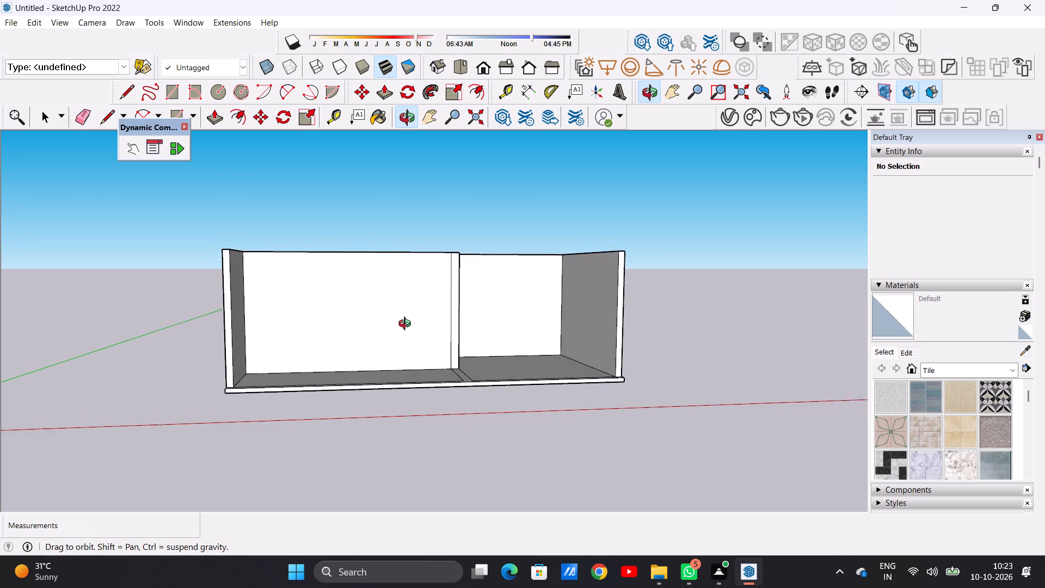
middle_click_drag(407, 325, 398, 321)
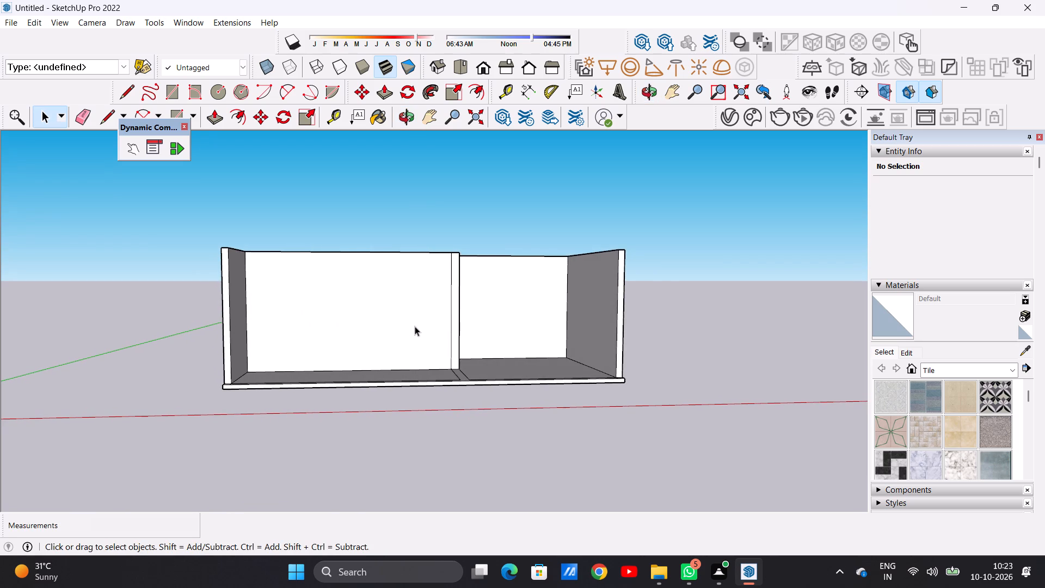
scroll(415, 326, "up", 6)
scroll(422, 334, "down", 5)
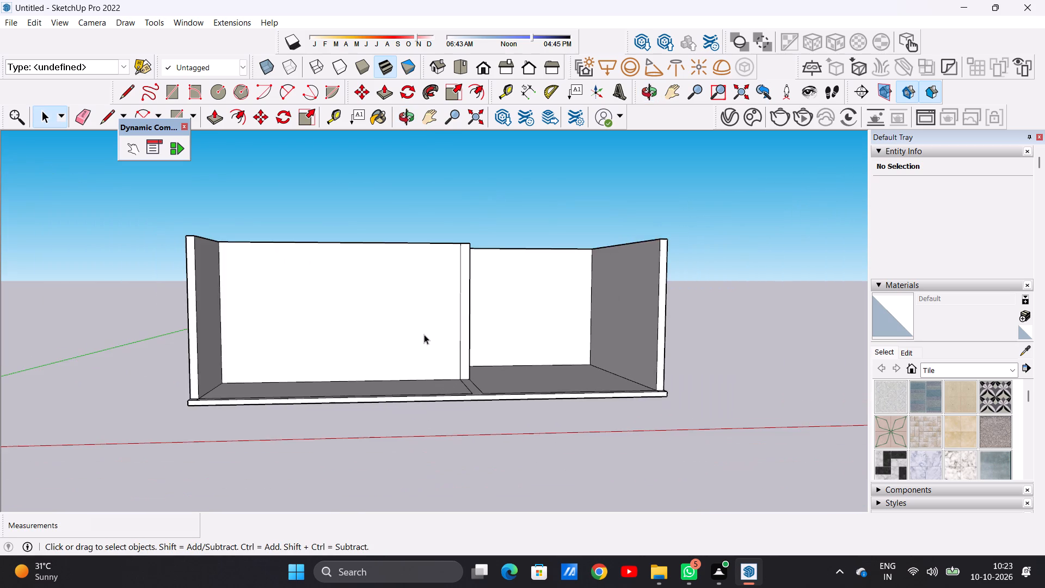
scroll(429, 330, "down", 2)
middle_click_drag(429, 331, 371, 423)
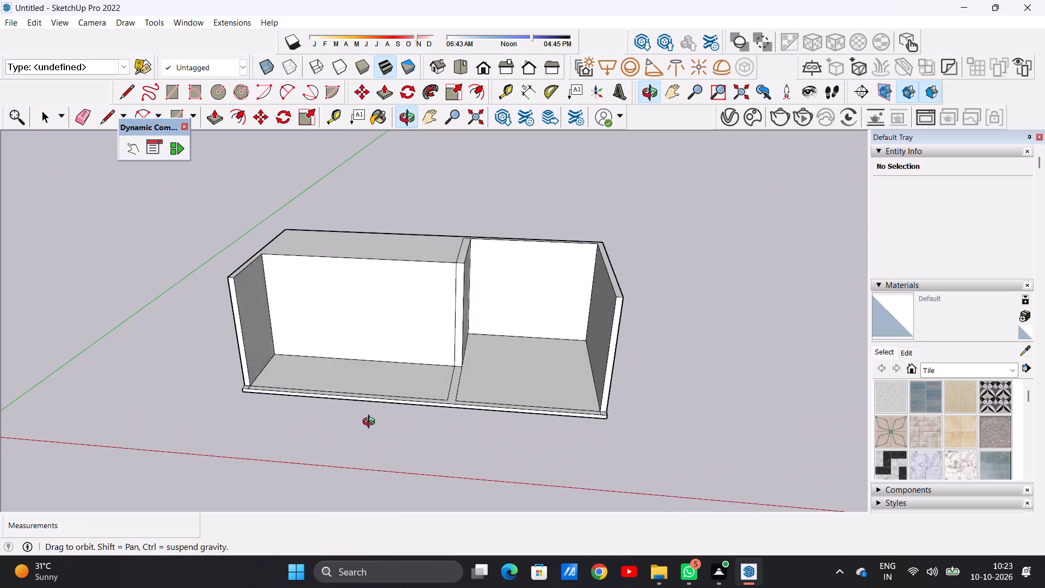
middle_click_drag(371, 423, 407, 377)
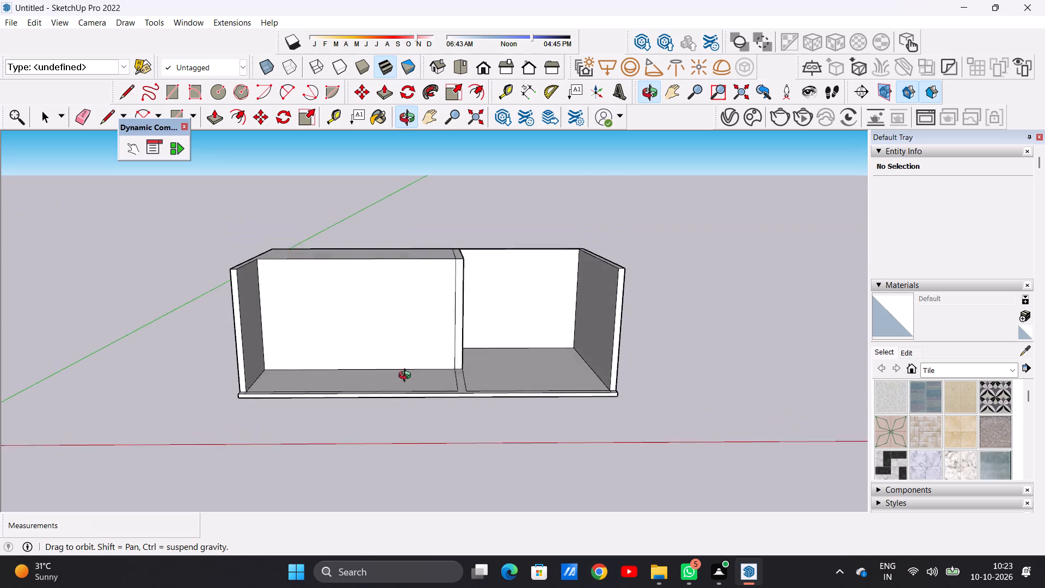
middle_click_drag(407, 377, 397, 432)
scroll(345, 279, "up", 6)
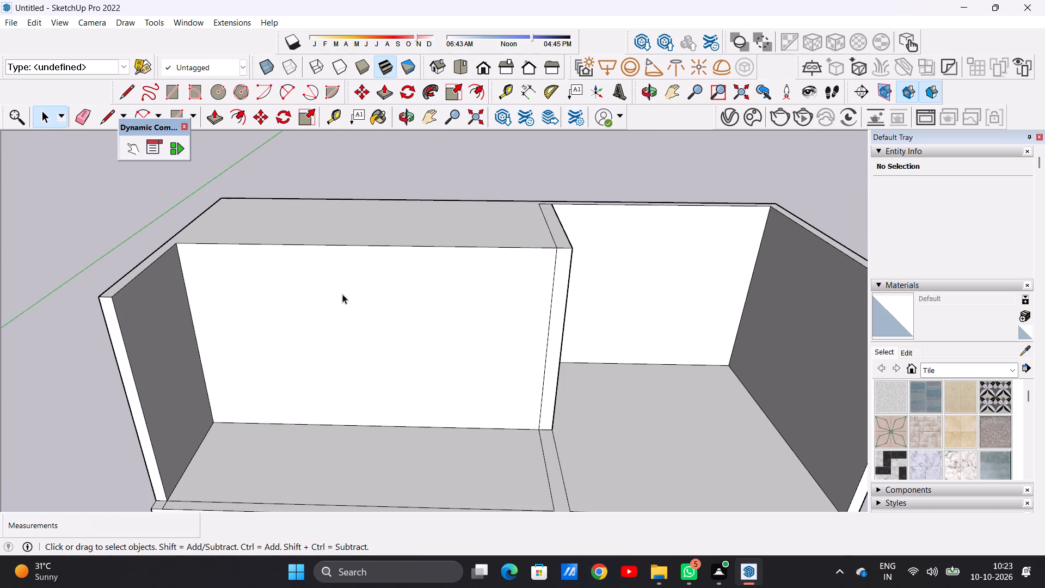
scroll(375, 351, "down", 2)
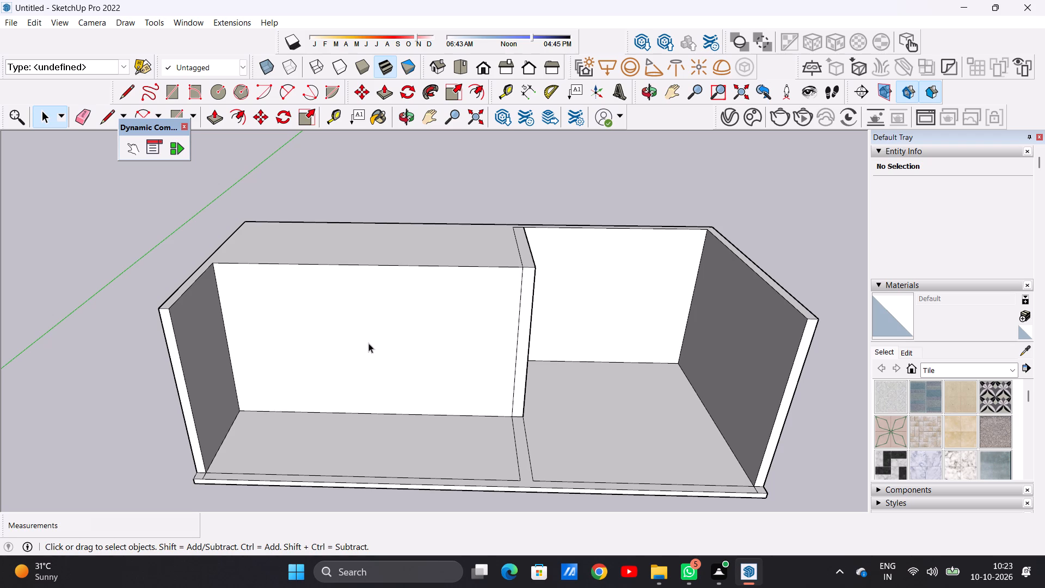
scroll(388, 396, "down", 2)
middle_click_drag(390, 405, 406, 397)
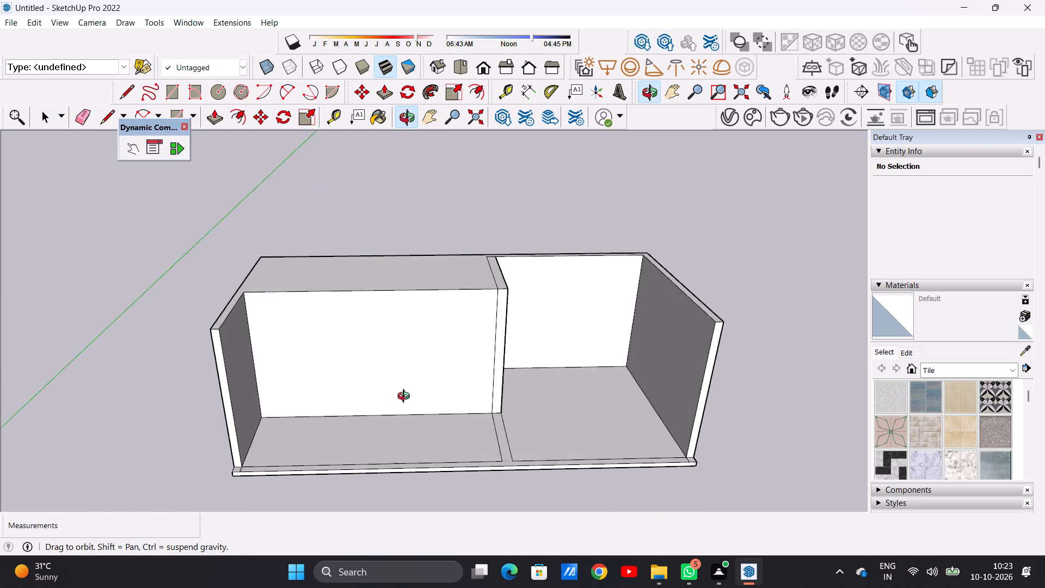
middle_click_drag(406, 397, 405, 399)
middle_click(405, 400)
middle_click_drag(403, 407, 403, 413)
middle_click(403, 415)
middle_click(405, 425)
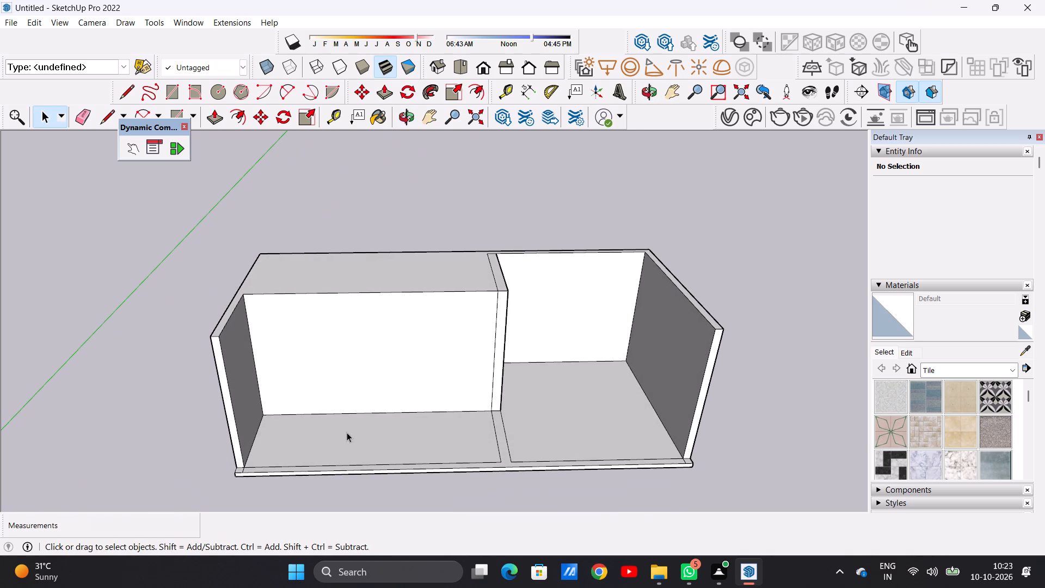
scroll(347, 432, "down", 3)
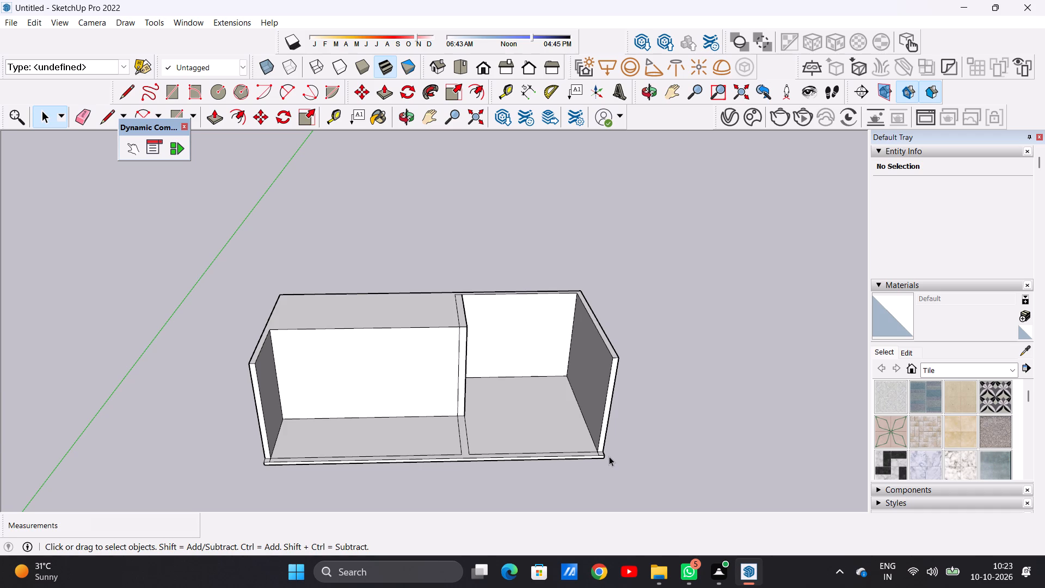
scroll(614, 436, "up", 5)
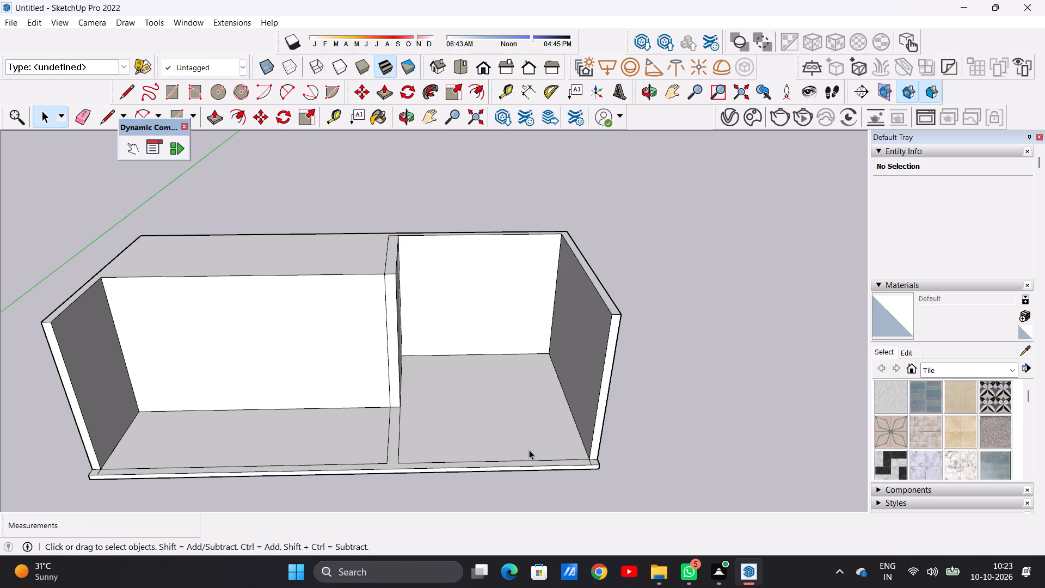
scroll(524, 450, "down", 3)
middle_click_drag(514, 405, 511, 482)
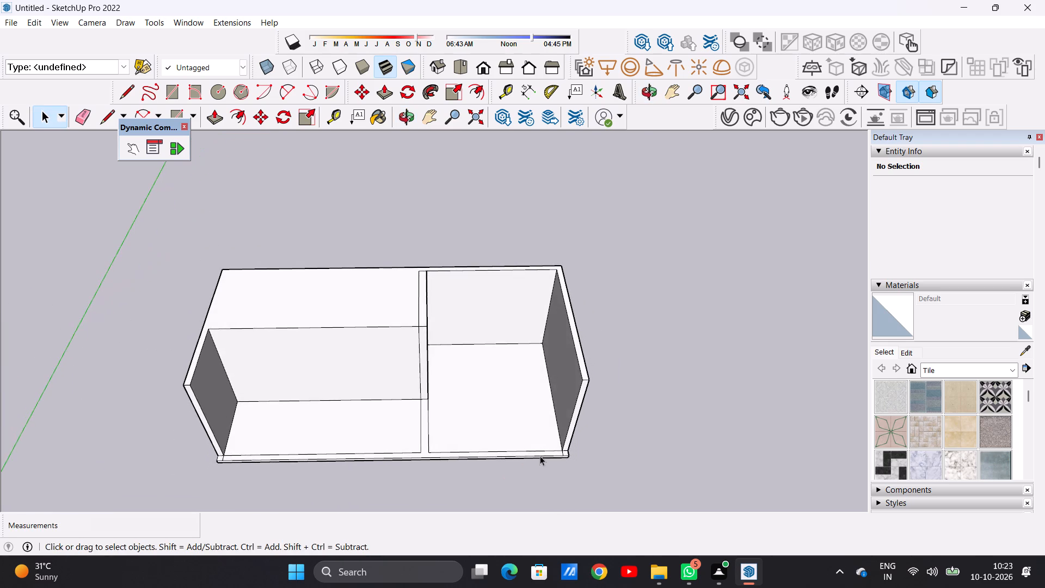
scroll(540, 456, "up", 6)
scroll(549, 452, "down", 7)
scroll(486, 396, "up", 6)
middle_click_drag(477, 393, 333, 356)
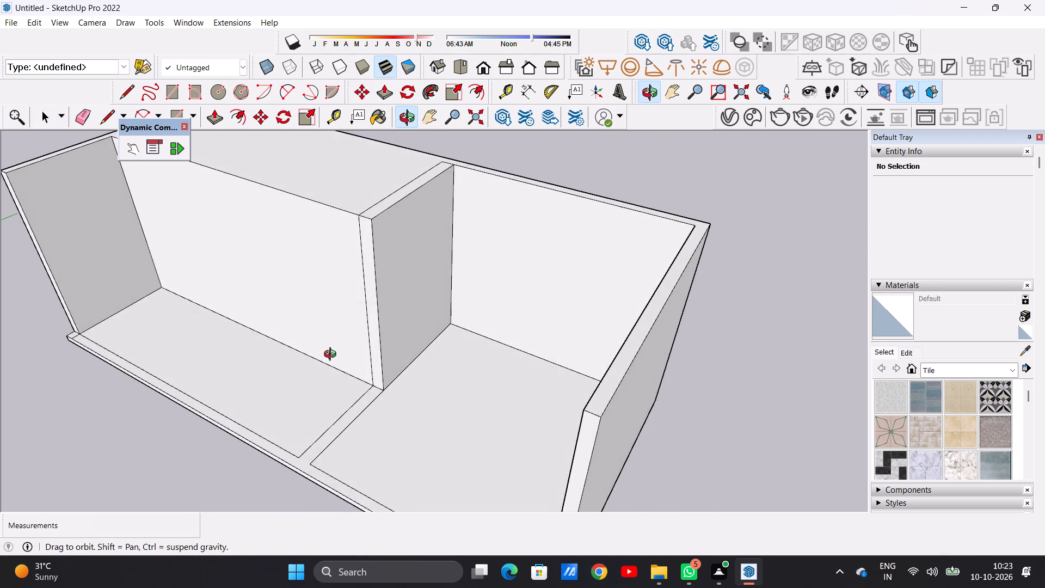
middle_click_drag(333, 356, 478, 355)
scroll(477, 376, "down", 7)
middle_click_drag(375, 366, 362, 292)
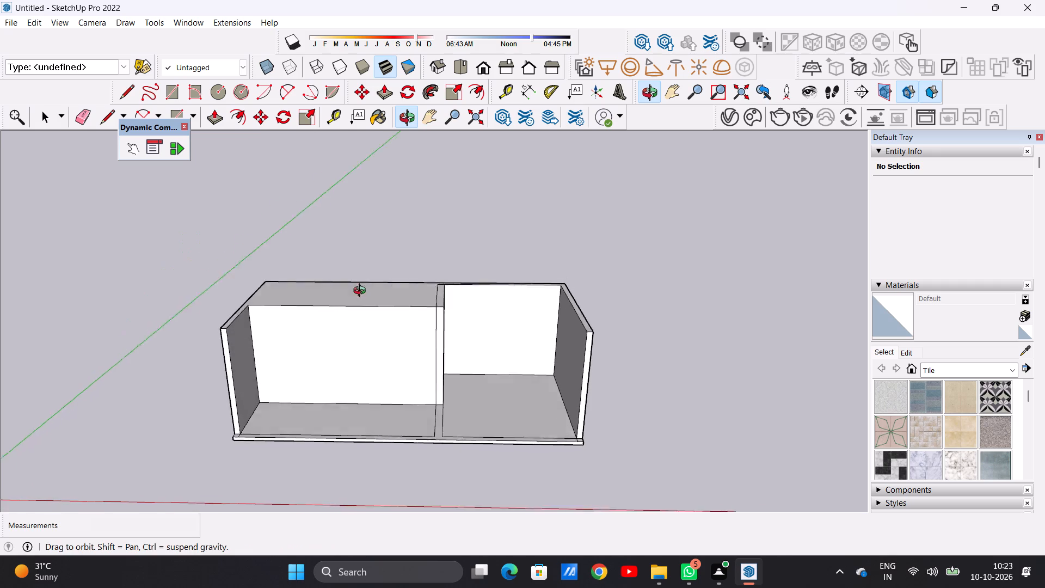
middle_click_drag(362, 292, 362, 290)
scroll(361, 316, "up", 7)
scroll(372, 368, "down", 1)
middle_click_drag(372, 366, 372, 329)
scroll(372, 329, "up", 1)
scroll(372, 337, "down", 6)
middle_click_drag(391, 345, 396, 307)
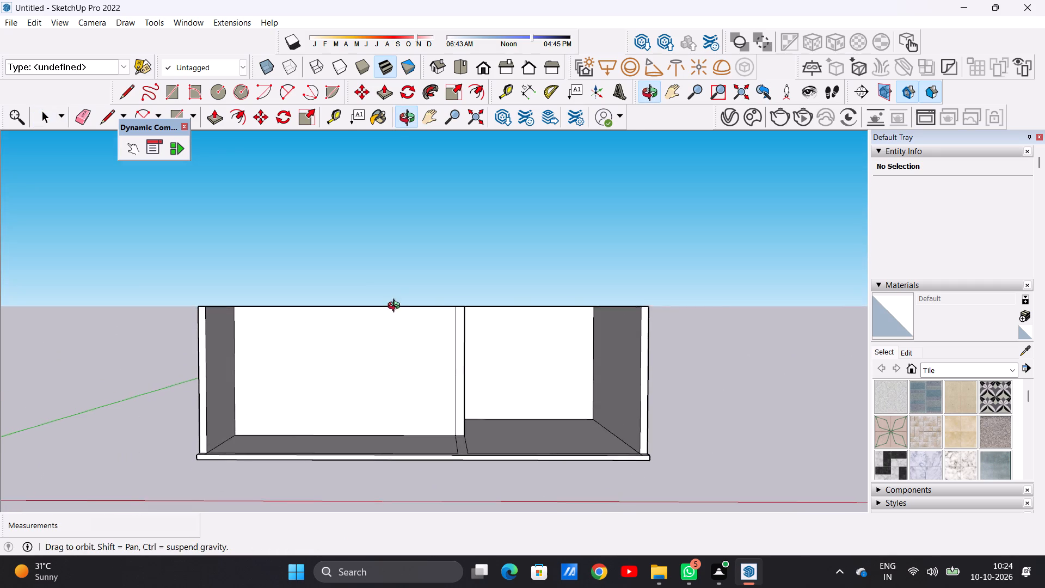
middle_click_drag(396, 307, 396, 307)
scroll(386, 335, "up", 3)
scroll(424, 359, "down", 4)
scroll(533, 394, "up", 1)
middle_click_drag(527, 397, 517, 405)
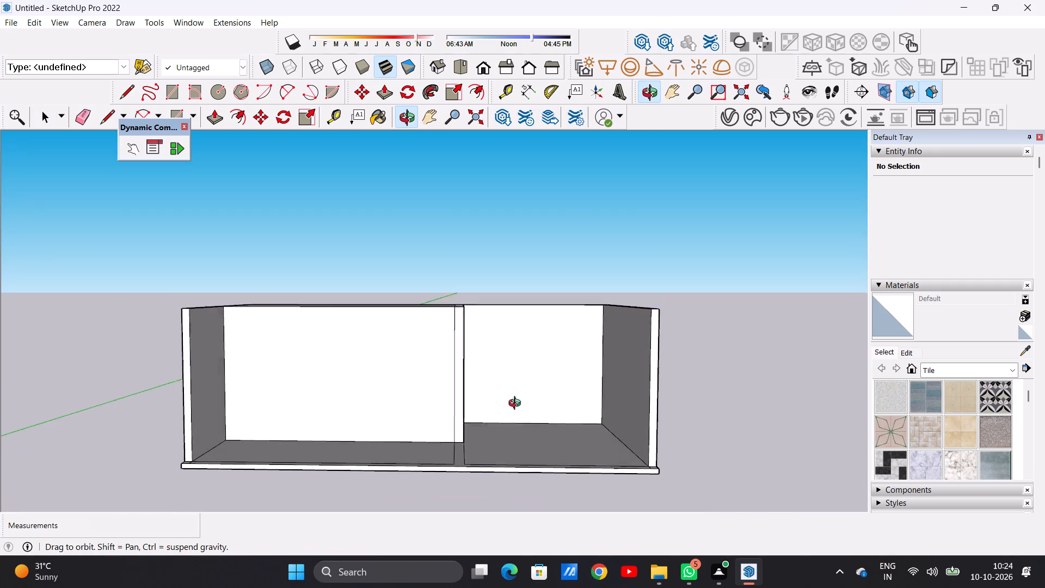
middle_click_drag(517, 405, 541, 407)
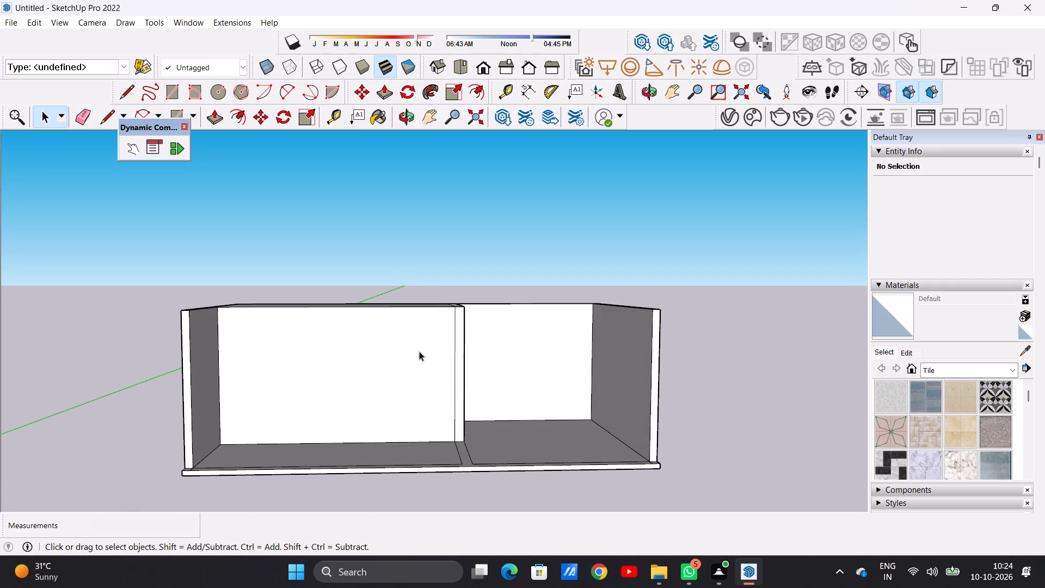
middle_click_drag(468, 388, 458, 391)
scroll(320, 376, "up", 3)
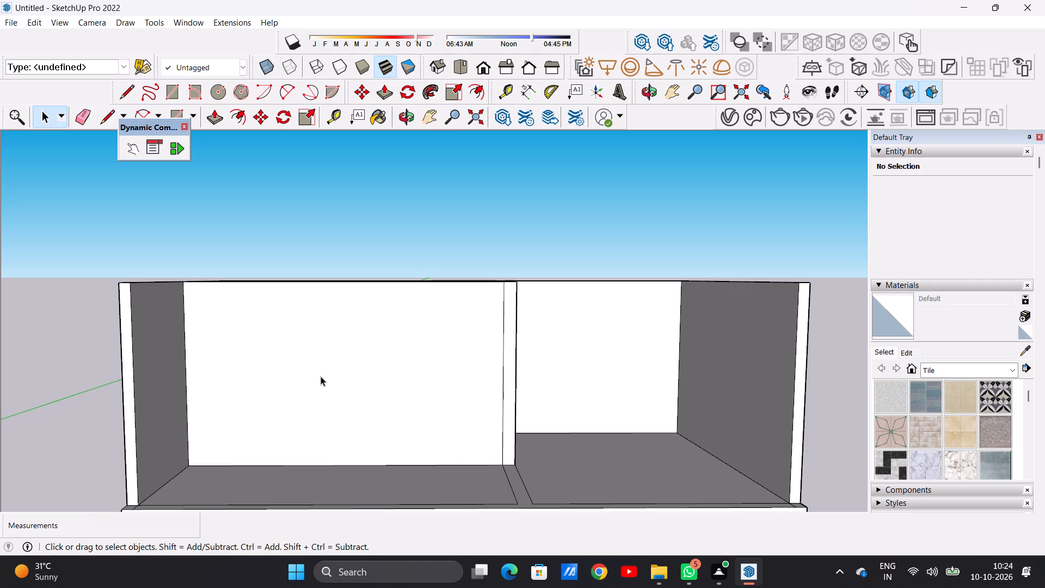
scroll(302, 383, "down", 5)
scroll(395, 387, "up", 7)
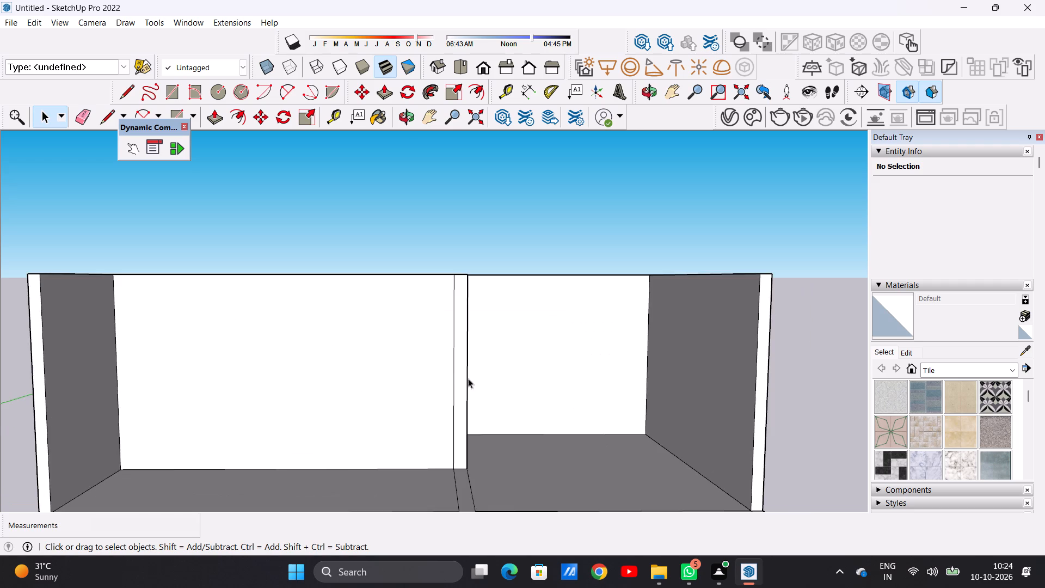
middle_click_drag(468, 378, 457, 497)
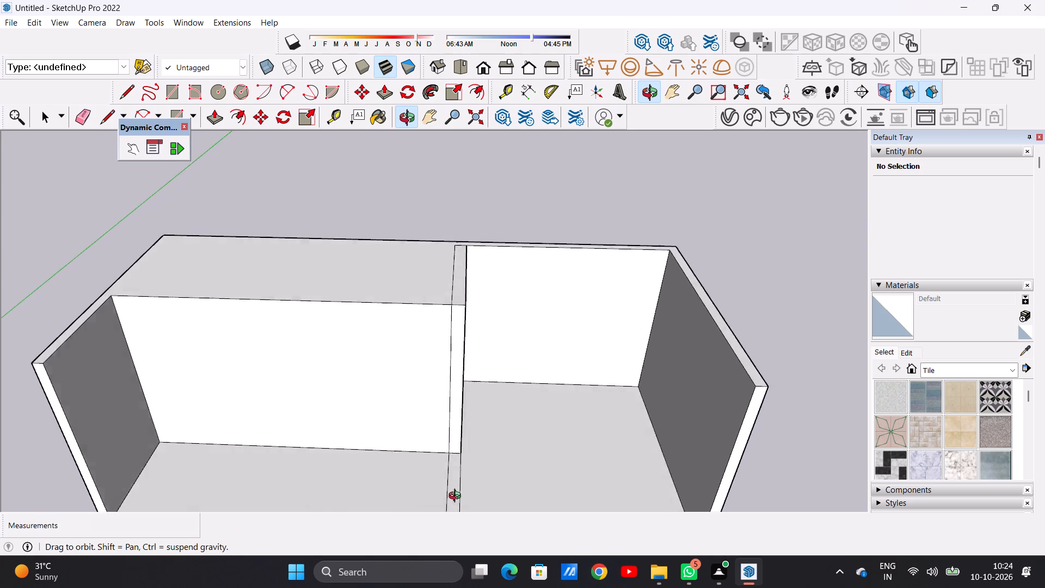
middle_click_drag(457, 497, 505, 468)
scroll(437, 363, "down", 5)
middle_click_drag(462, 366, 363, 387)
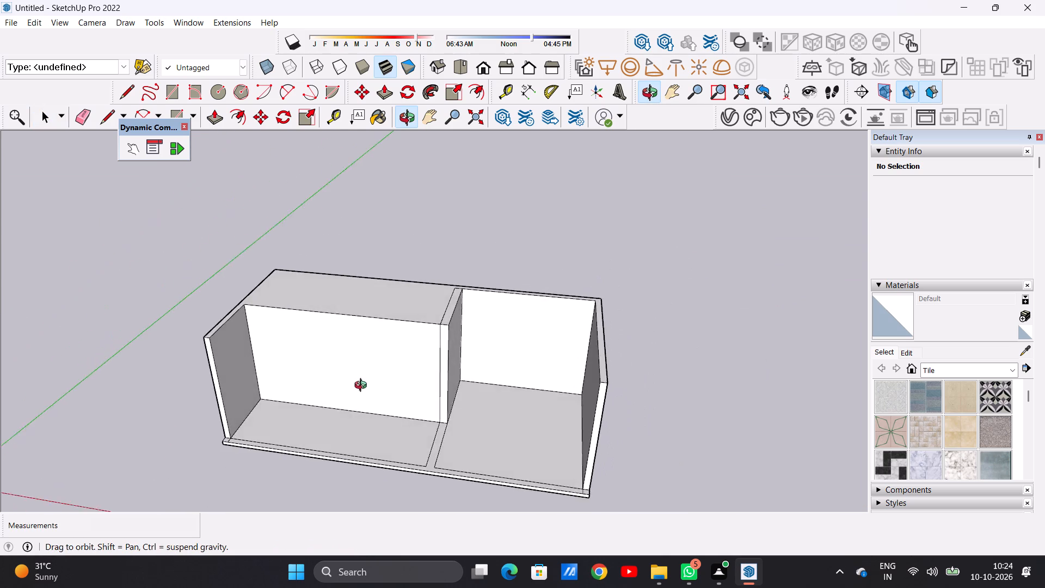
middle_click_drag(363, 387, 335, 396)
scroll(338, 351, "up", 5)
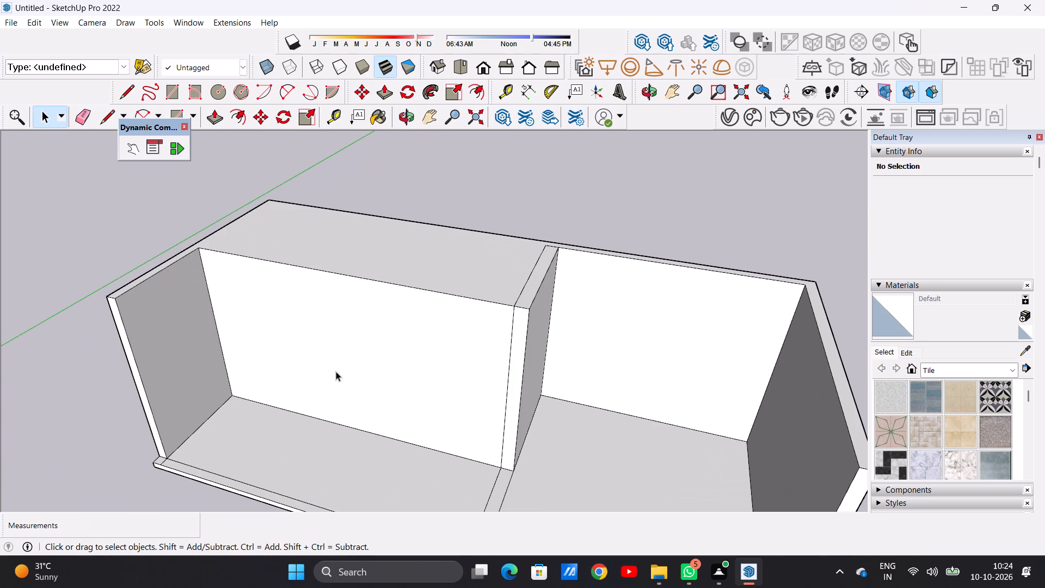
scroll(336, 372, "down", 5)
middle_click_drag(308, 378, 396, 395)
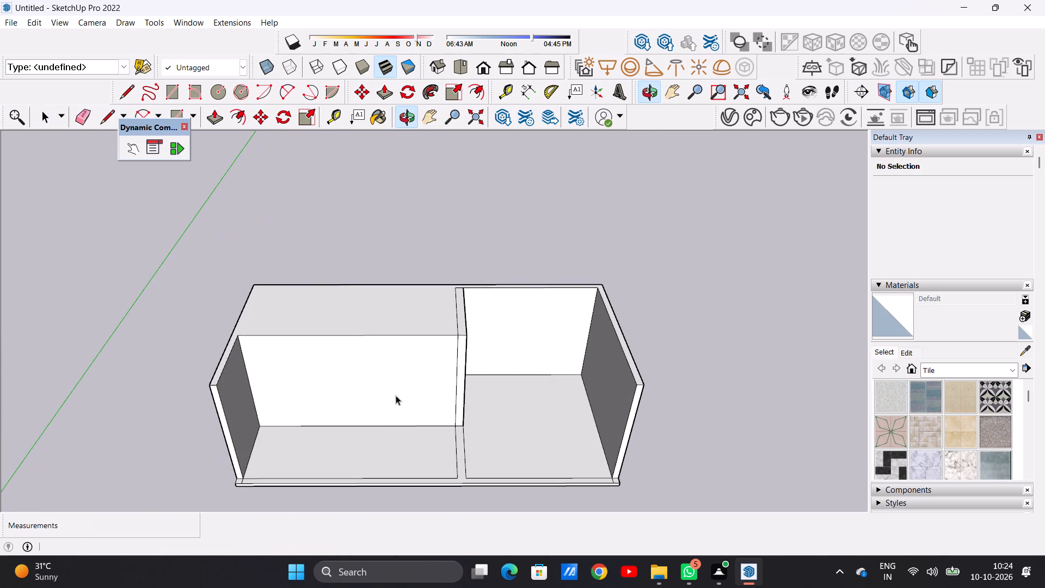
scroll(396, 395, "down", 1)
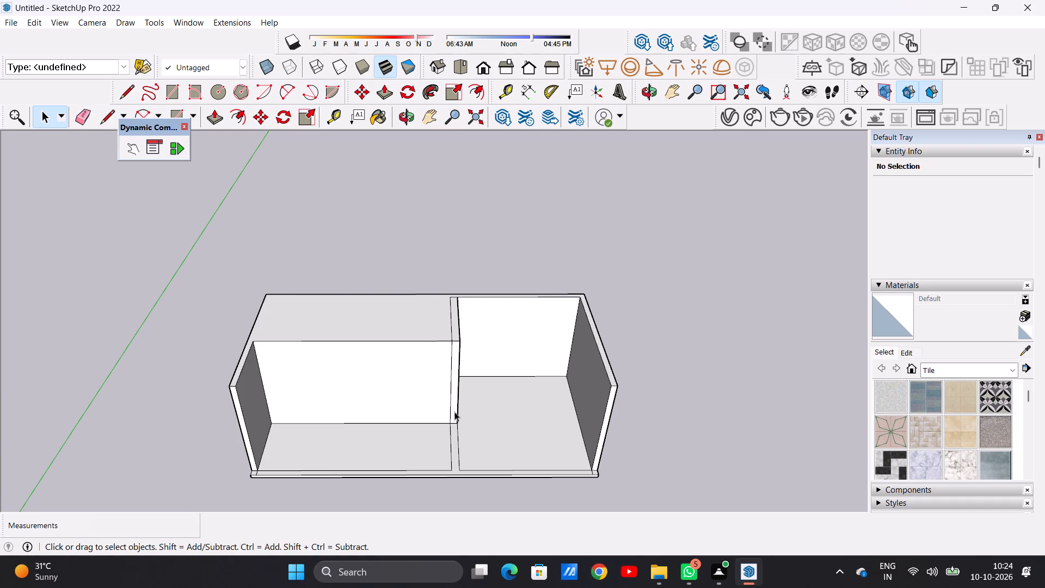
scroll(484, 424, "up", 1)
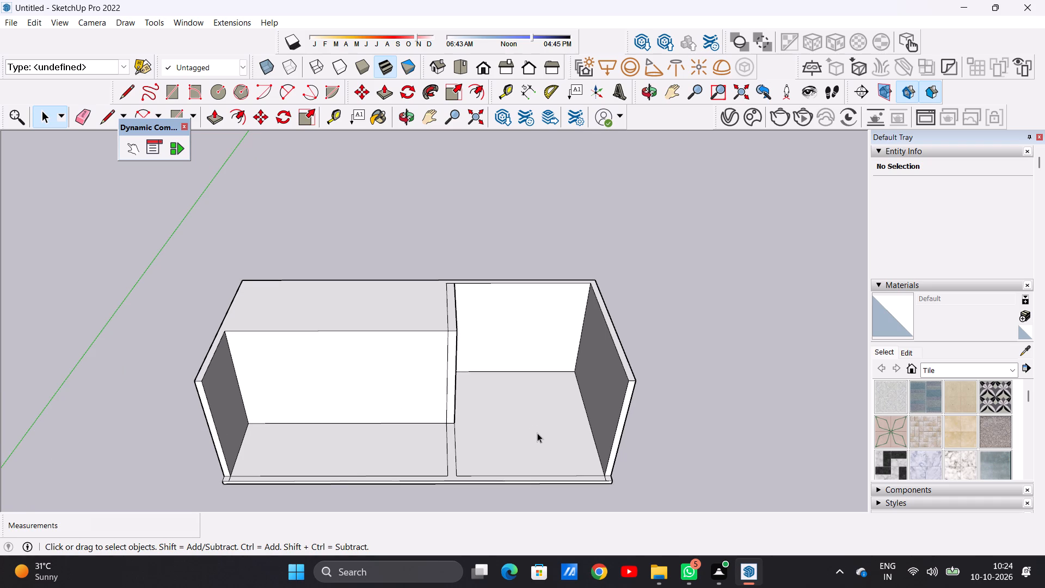
Draw two parallel lines, each about 1' 7" long, across the narrow floor strip just in front of the partition wall's end.
middle_click_drag(510, 421, 469, 351)
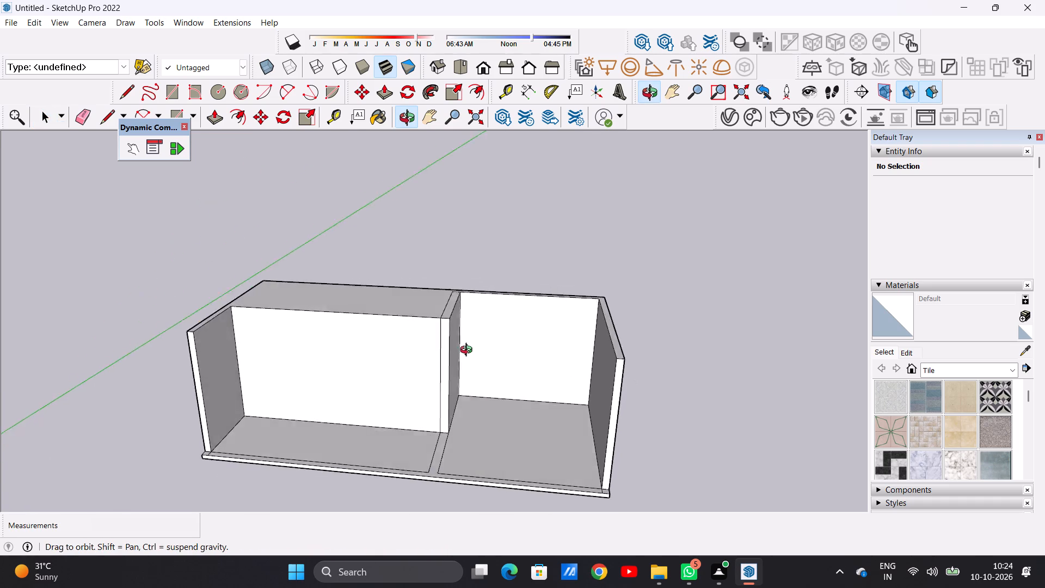
middle_click_drag(469, 351, 387, 451)
scroll(416, 419, "up", 9)
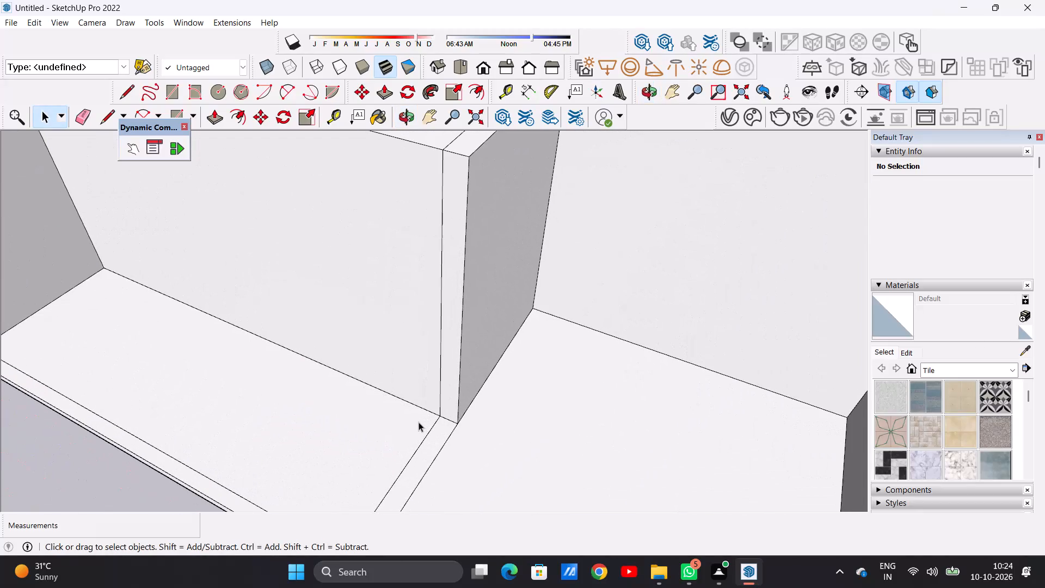
key("l")
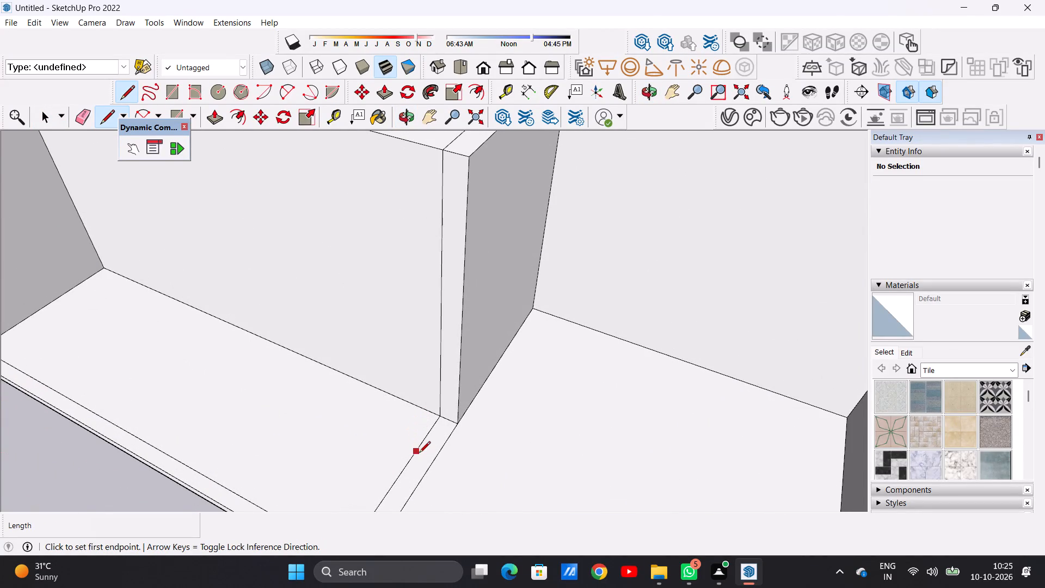
scroll(419, 454, "up", 1)
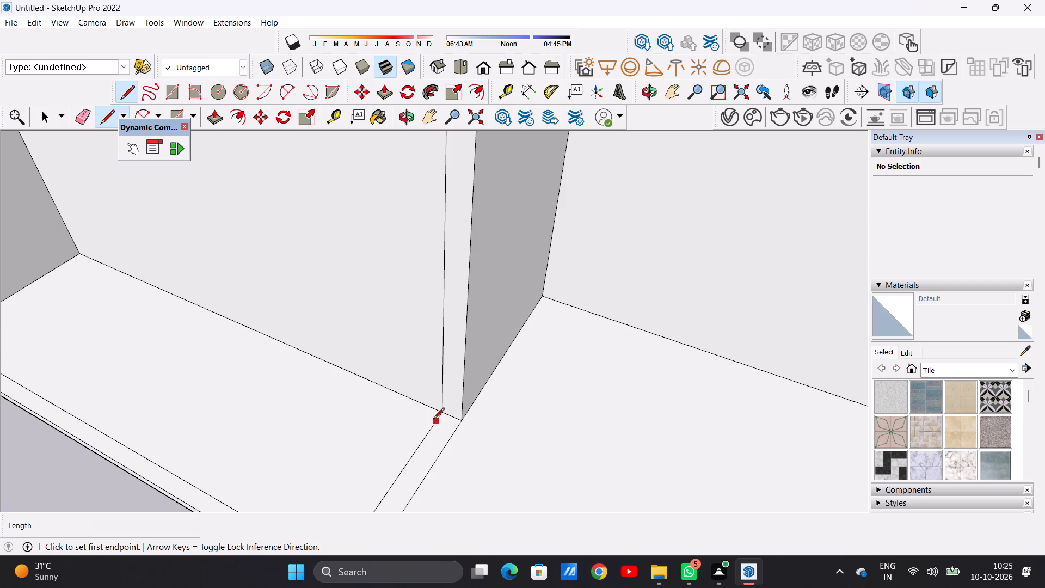
left_click(433, 420)
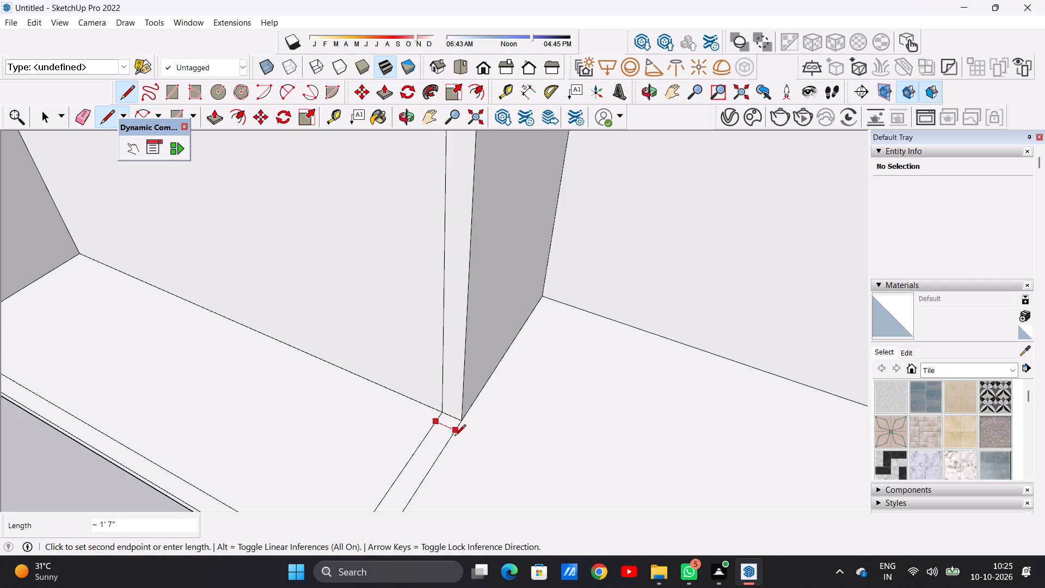
left_click(454, 437)
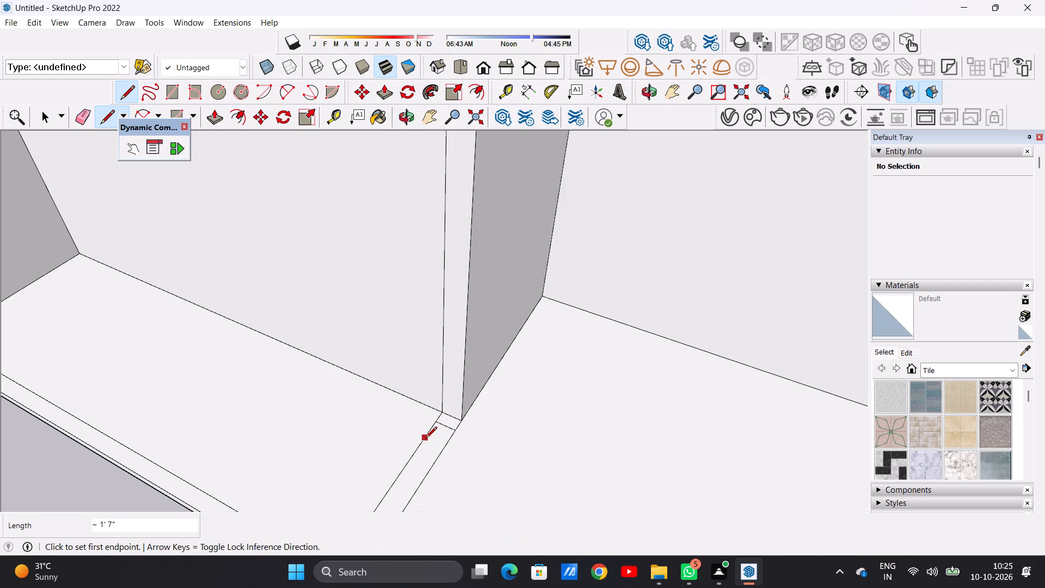
left_click(424, 442)
left_click(440, 451)
Pull the small face between the two lines up about 23' 3/4", level with the partition wall's top, forming a column.
key("space")
scroll(429, 498, "down", 5)
scroll(434, 467, "up", 3)
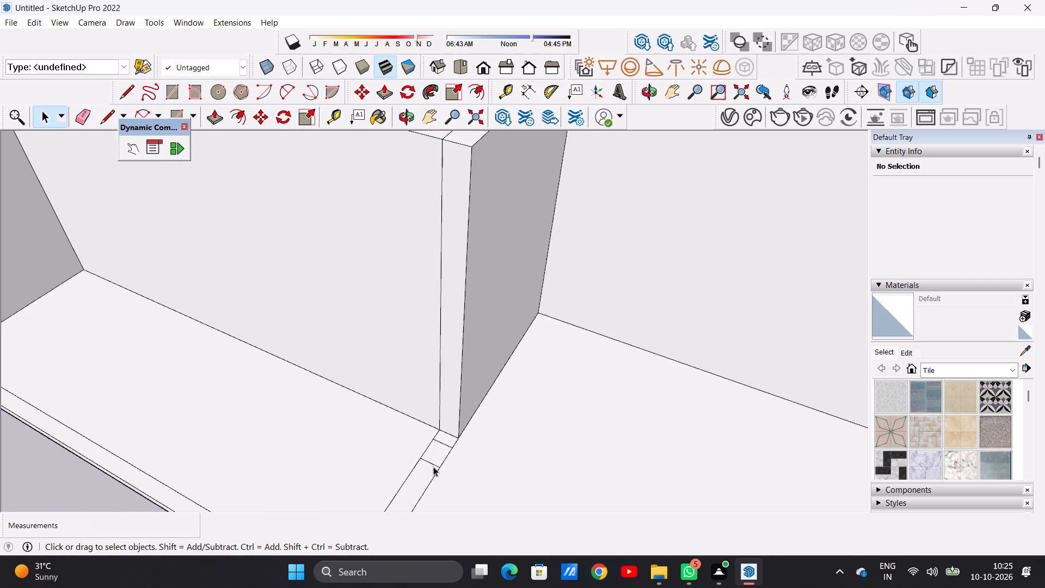
scroll(433, 467, "up", 8)
key("p")
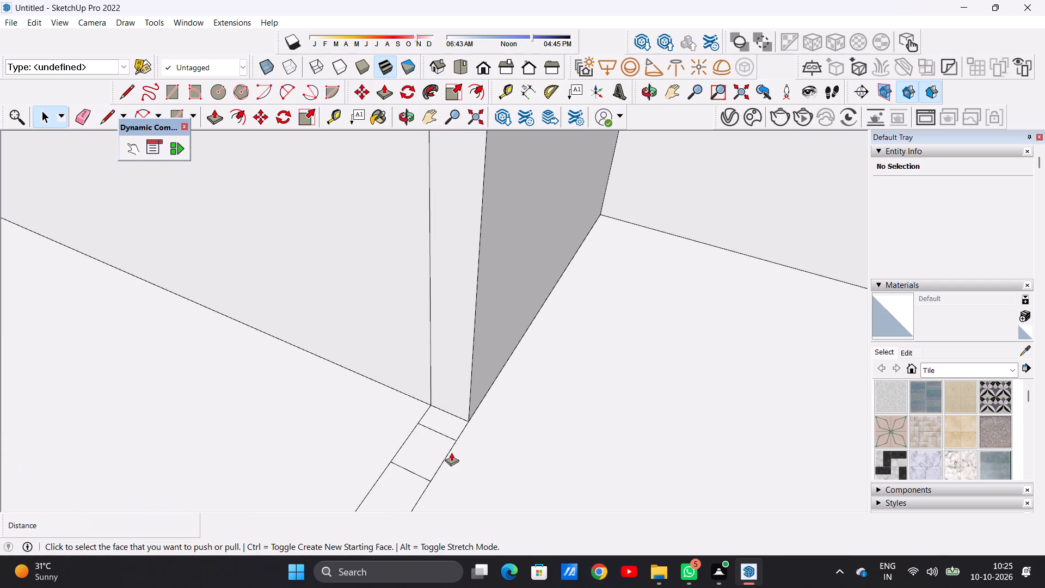
left_click(425, 461)
scroll(438, 371, "down", 11)
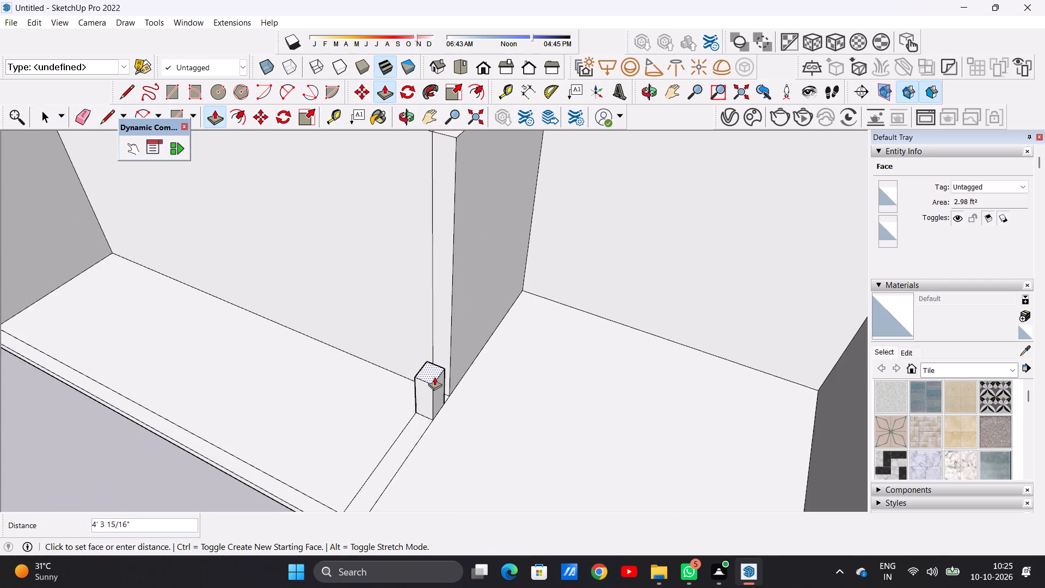
scroll(434, 377, "down", 4)
scroll(431, 242, "up", 4)
scroll(431, 242, "down", 1)
scroll(431, 246, "up", 4)
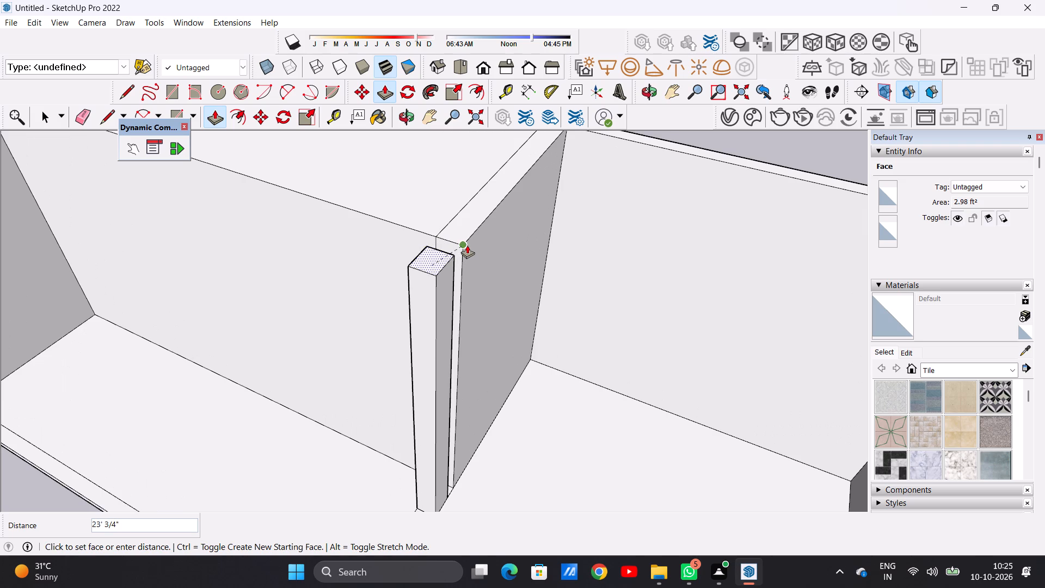
left_click(467, 245)
key("space")
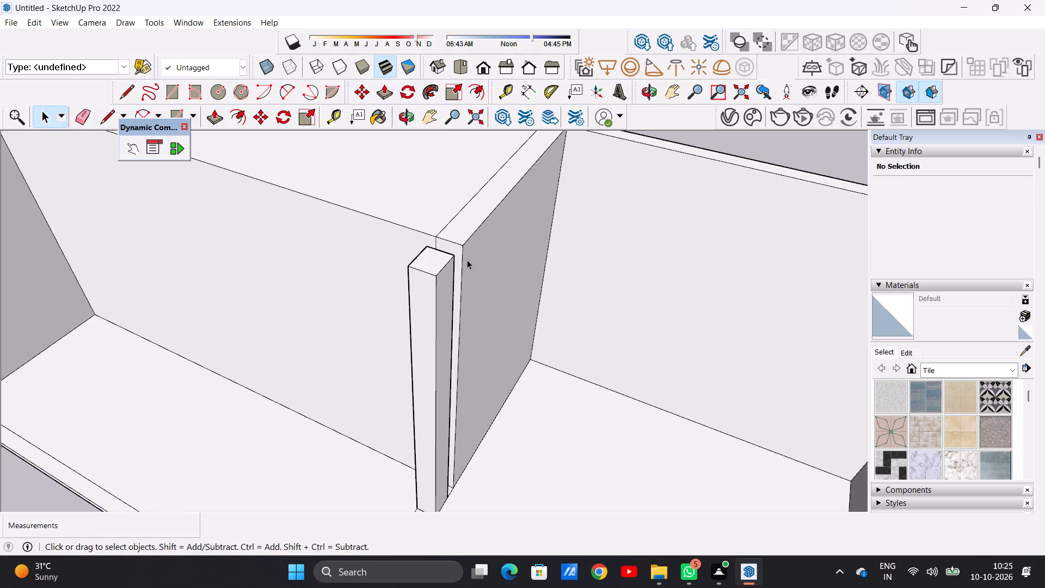
Examine the new column, the partition wall and both recessed bays from above, from the front and at an angle.
scroll(406, 381, "down", 11)
middle_click_drag(304, 410, 413, 378)
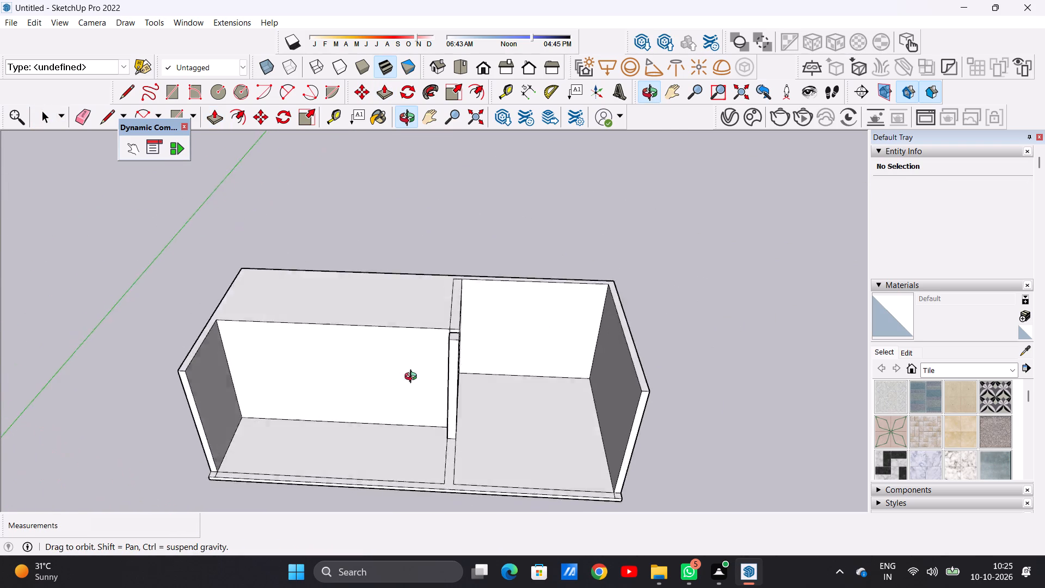
middle_click_drag(413, 378, 451, 321)
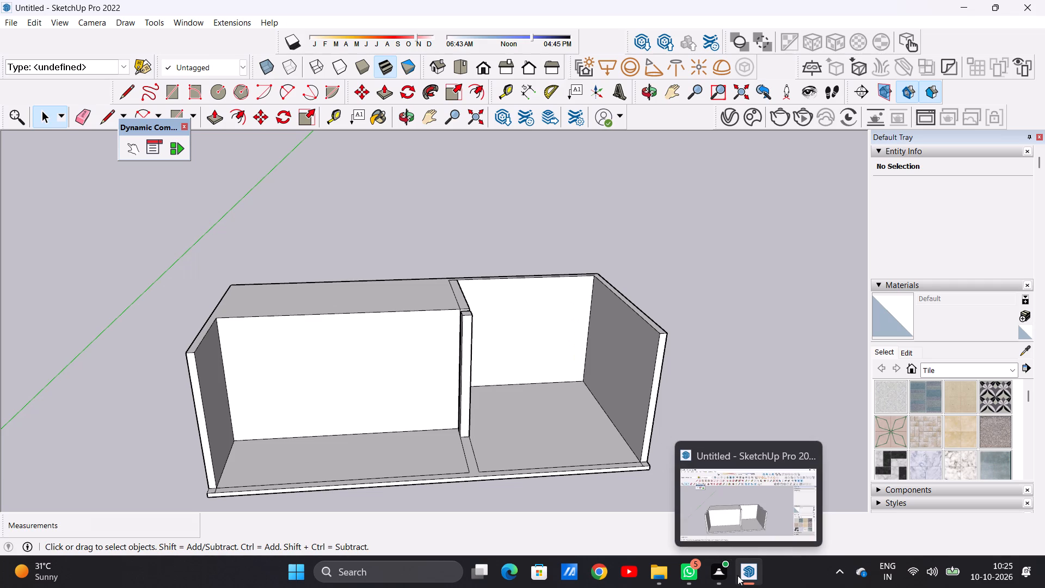
left_click(737, 513)
scroll(538, 418, "up", 3)
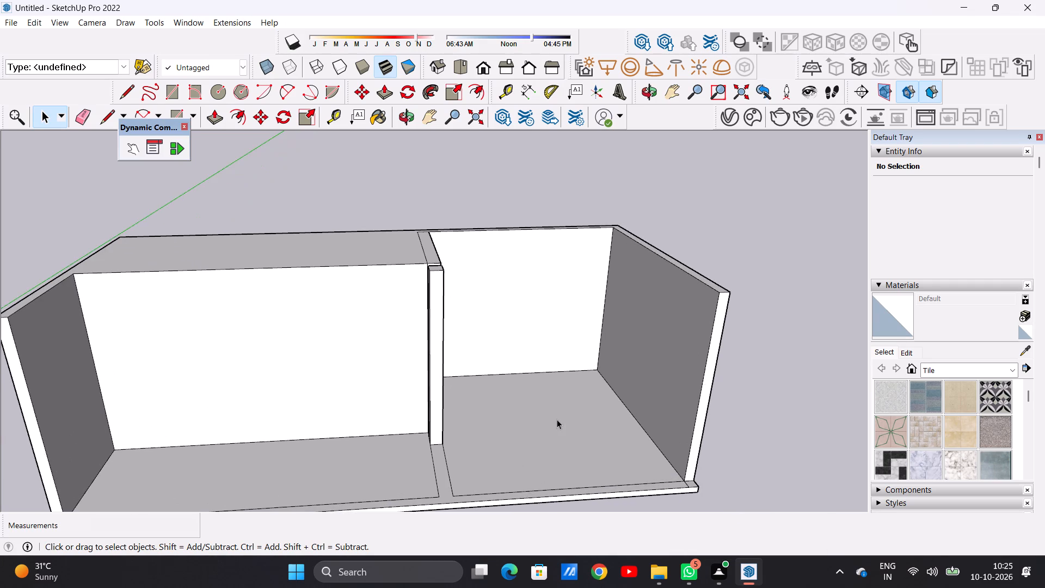
middle_click_drag(544, 420, 448, 419)
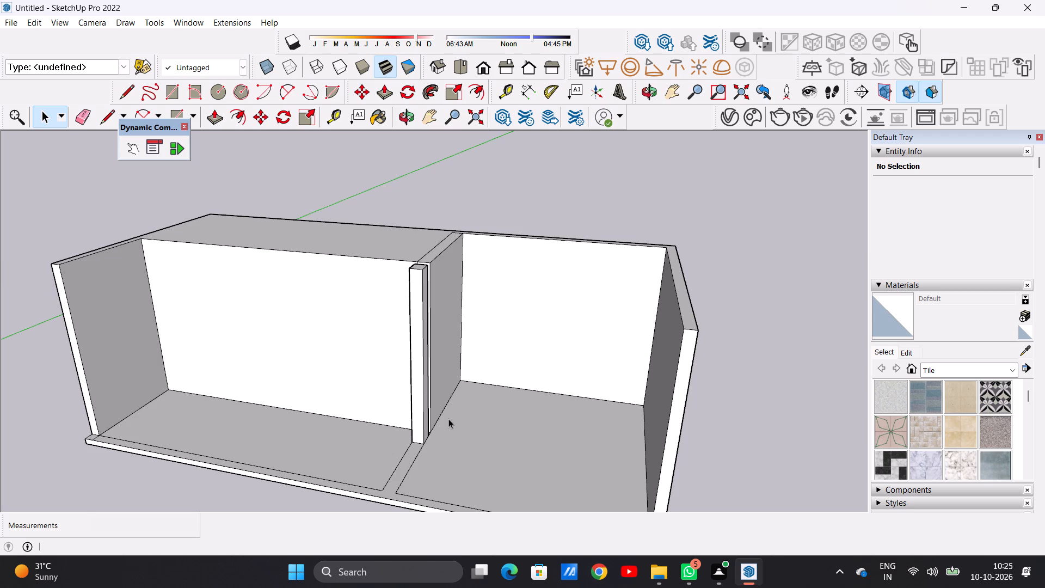
scroll(432, 415, "down", 1)
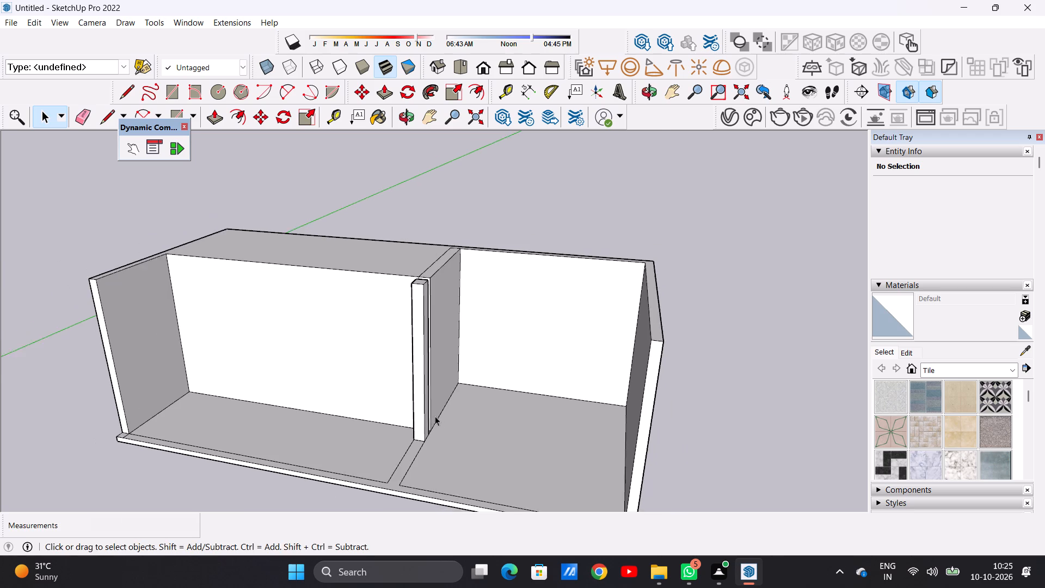
scroll(435, 416, "down", 1)
middle_click_drag(406, 404, 237, 364)
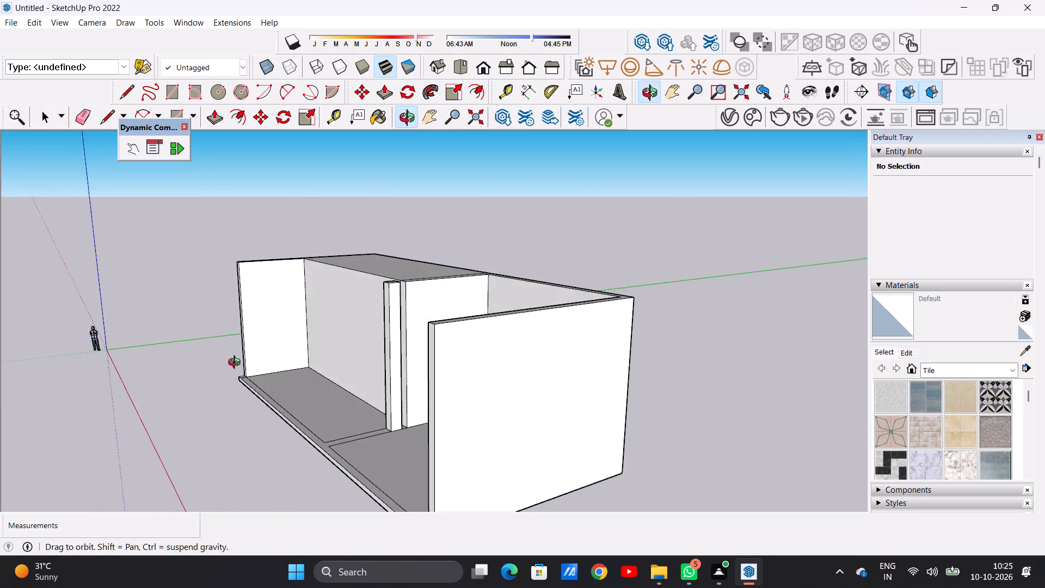
middle_click_drag(237, 364, 504, 335)
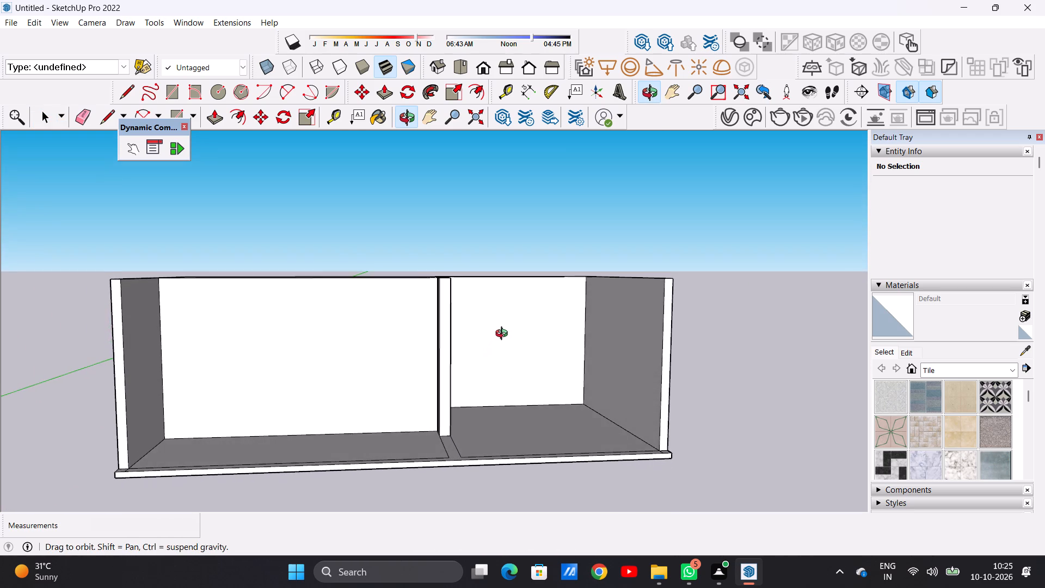
middle_click_drag(504, 335, 508, 336)
middle_click(509, 340)
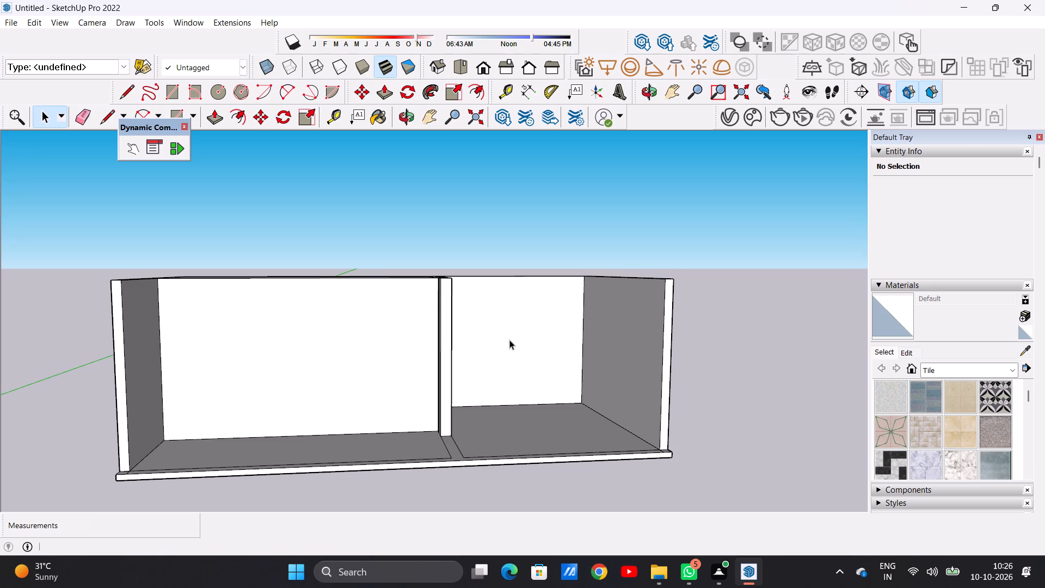
scroll(519, 385, "down", 2)
middle_click_drag(518, 401, 513, 401)
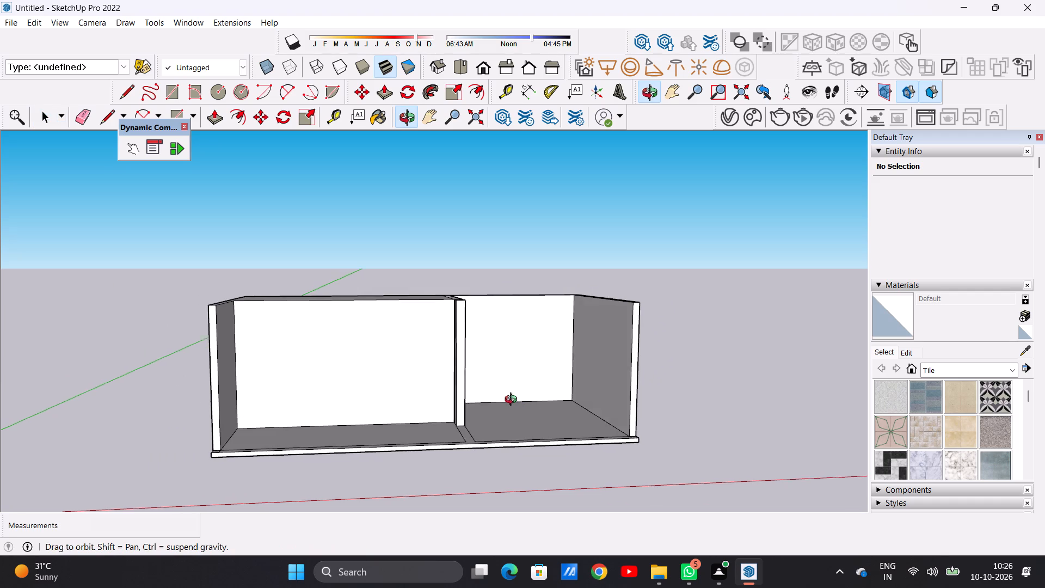
middle_click_drag(513, 401, 487, 409)
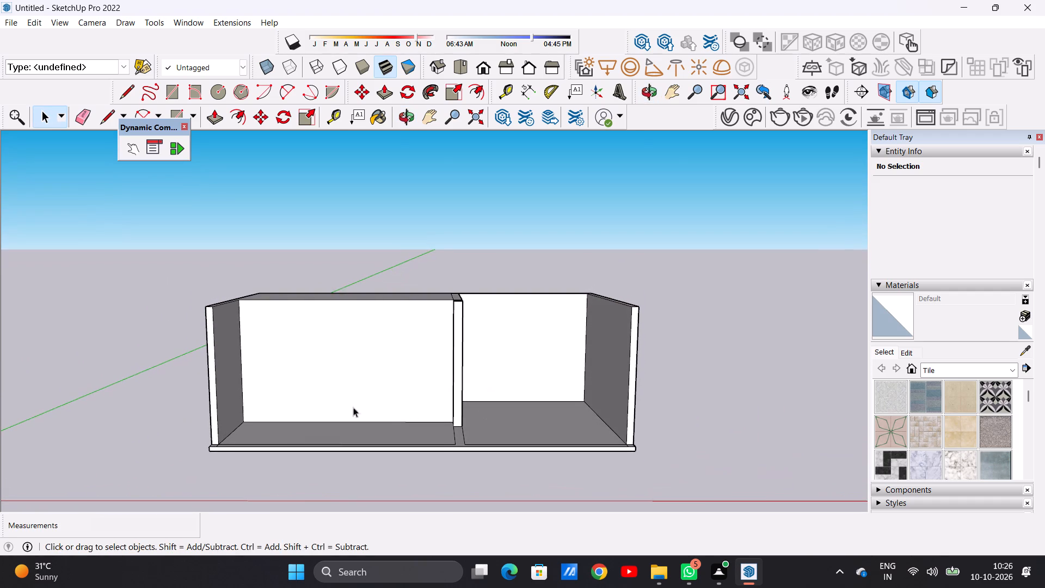
scroll(340, 399, "up", 1)
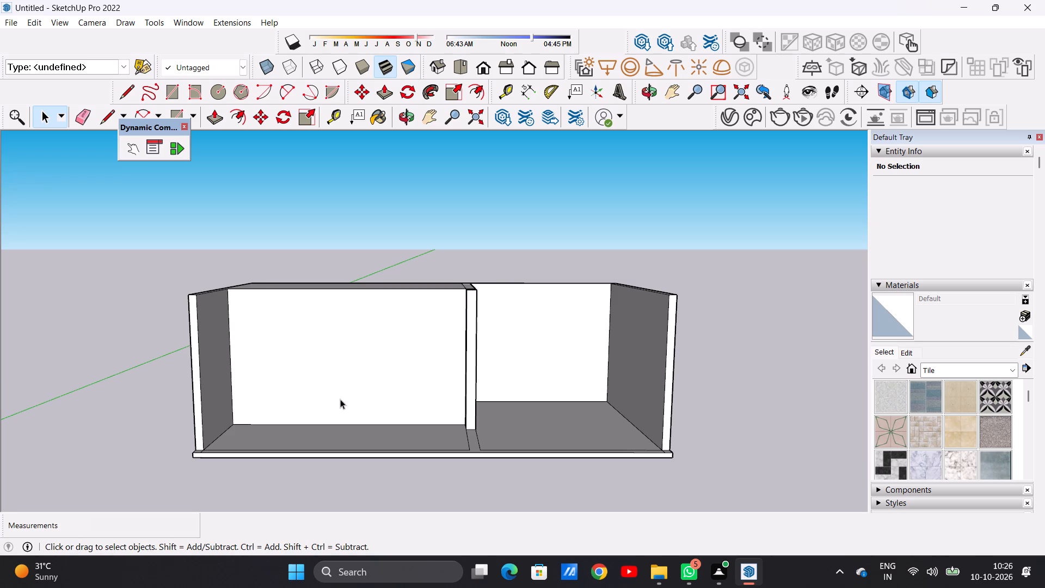
scroll(411, 401, "down", 2)
middle_click_drag(469, 387, 254, 357)
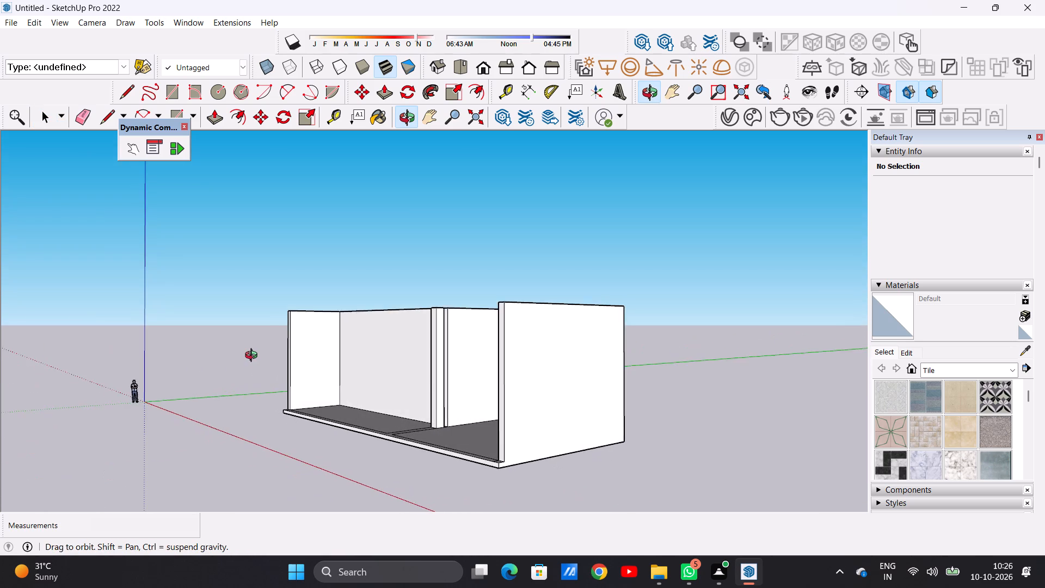
middle_click_drag(254, 357, 446, 431)
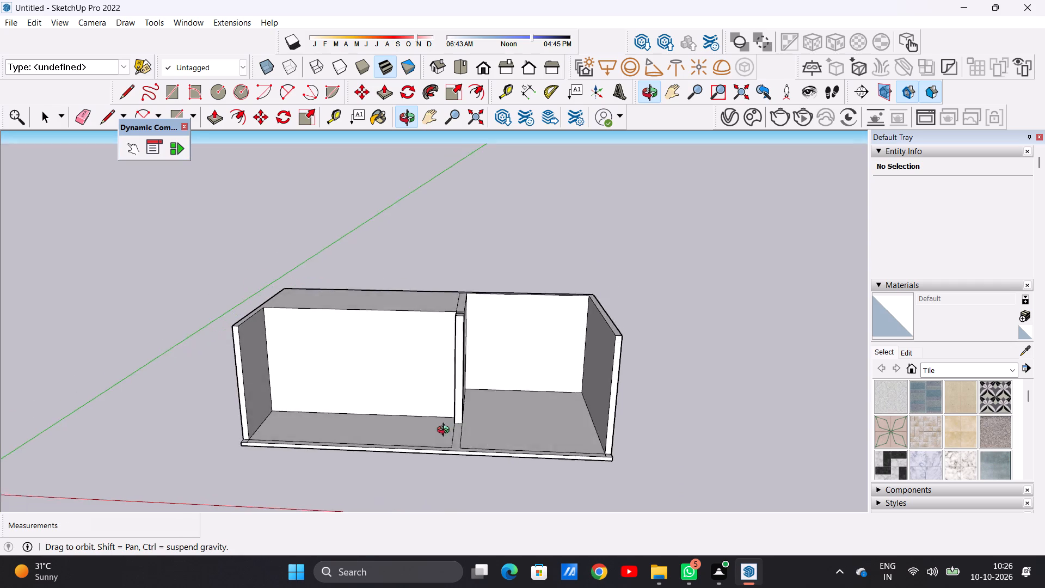
middle_click_drag(446, 431, 434, 463)
scroll(374, 363, "up", 4)
middle_click_drag(343, 410, 346, 378)
scroll(343, 410, "up", 1)
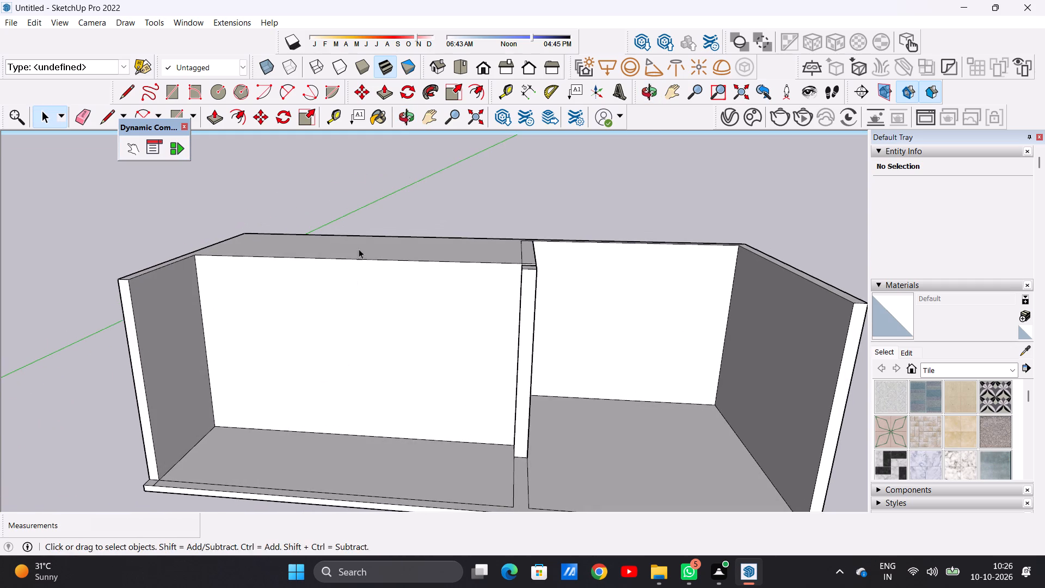
left_click(459, 63)
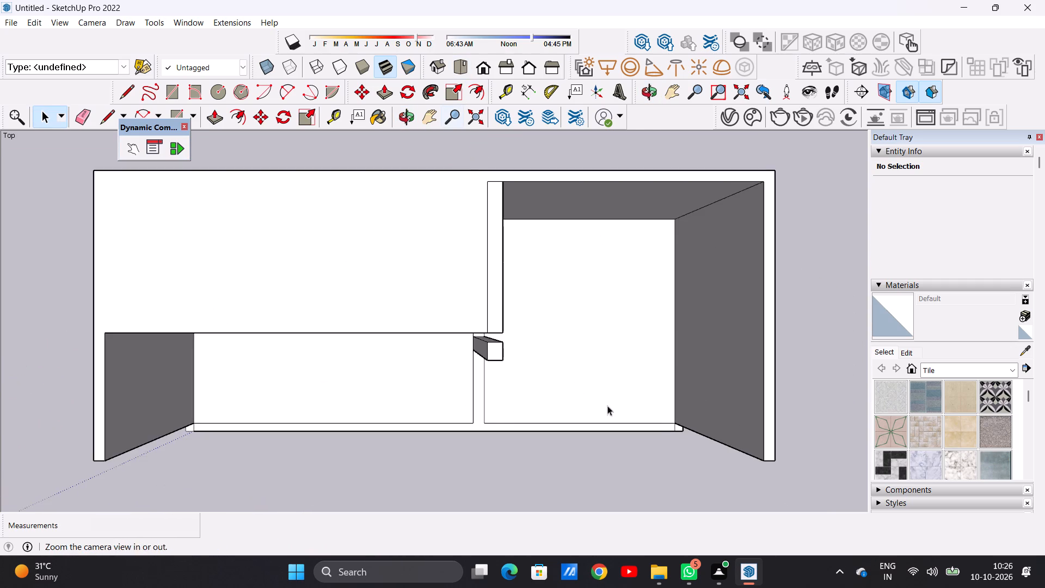
scroll(622, 414, "down", 3)
left_click(480, 65)
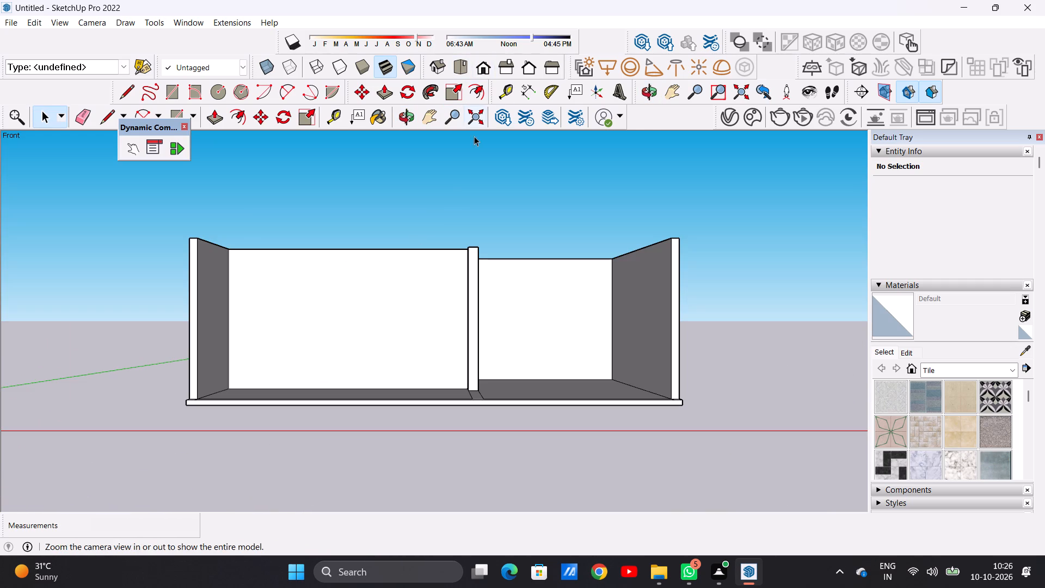
middle_click_drag(378, 254, 356, 334)
scroll(343, 323, "up", 2)
scroll(355, 319, "down", 1)
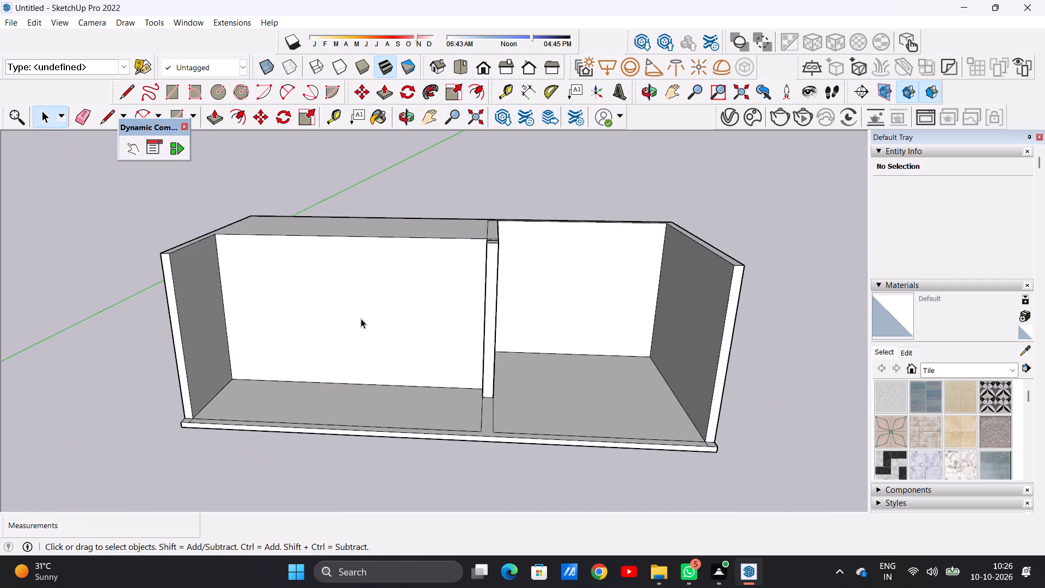
scroll(451, 321, "down", 3)
middle_click_drag(328, 322, 349, 277)
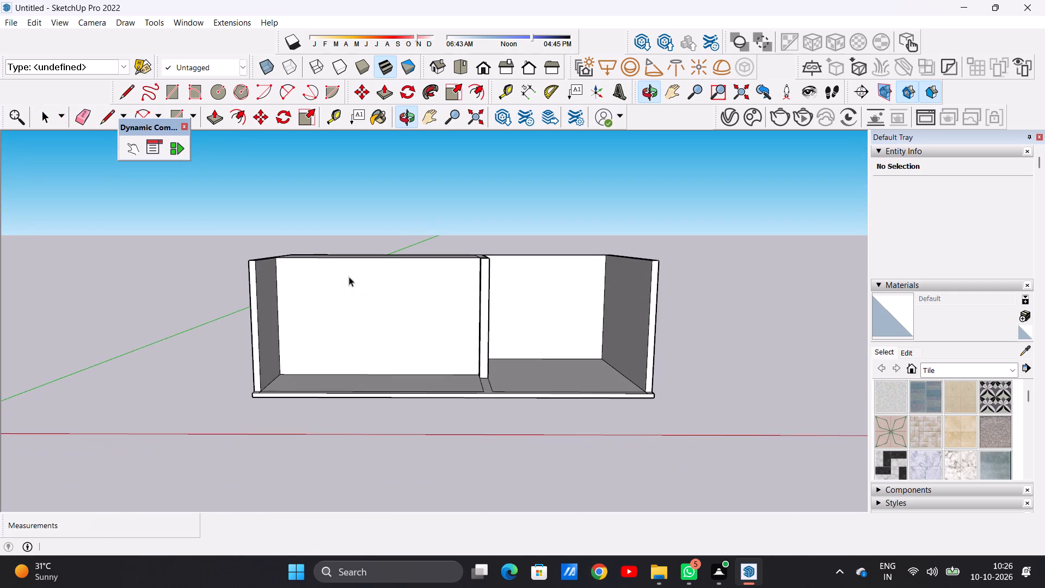
scroll(341, 298, "up", 6)
scroll(426, 286, "up", 3)
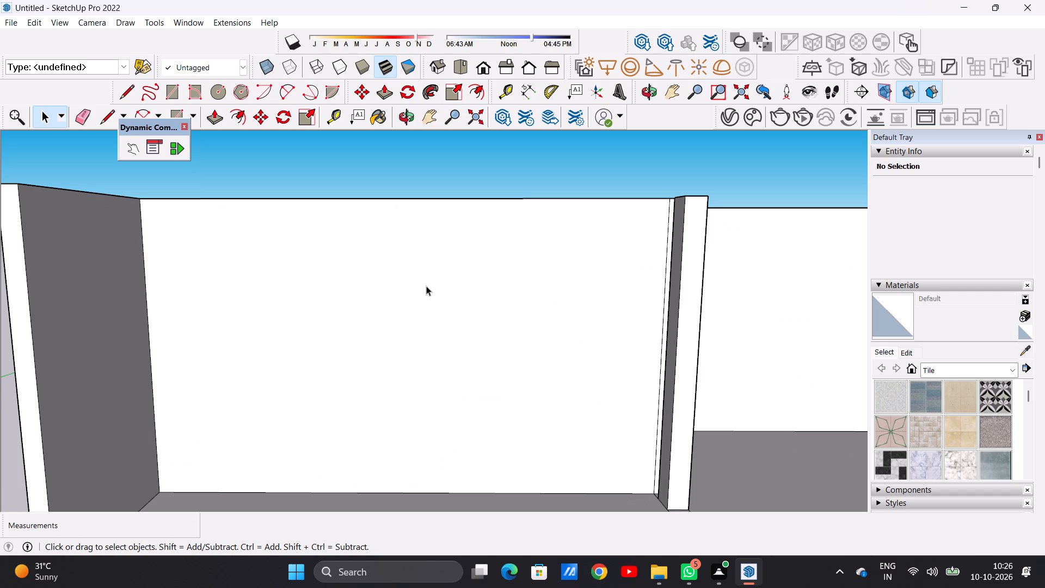
scroll(426, 286, "up", 1)
scroll(426, 286, "down", 7)
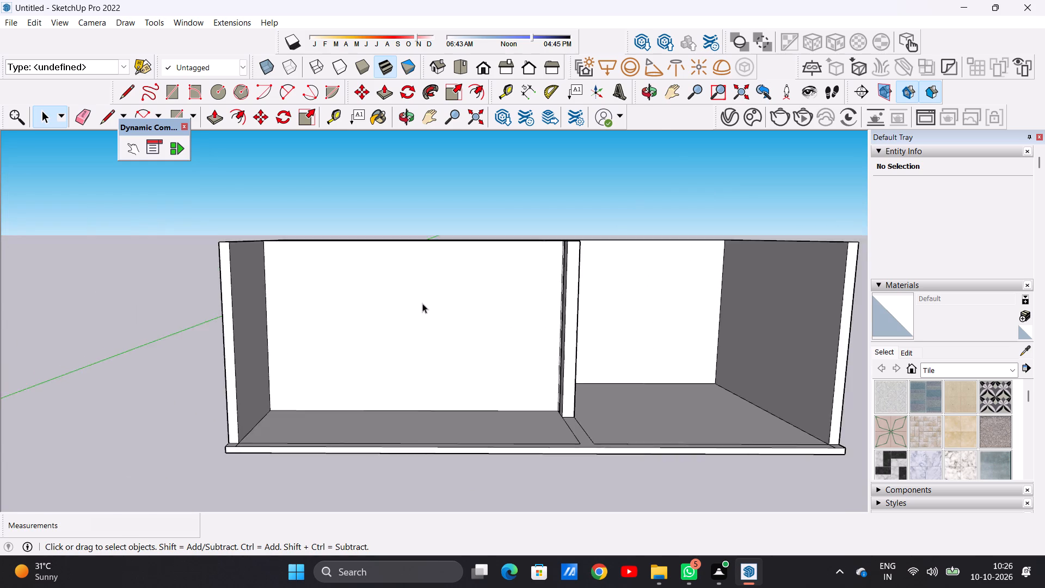
middle_click_drag(422, 303, 410, 351)
middle_click_drag(485, 271, 489, 253)
Draw an upright rectangle about 5' 8 9/16" wide and 11' 2 3/4" high on the larger bay's rear wall, near the outer side wall.
scroll(506, 354, "up", 3)
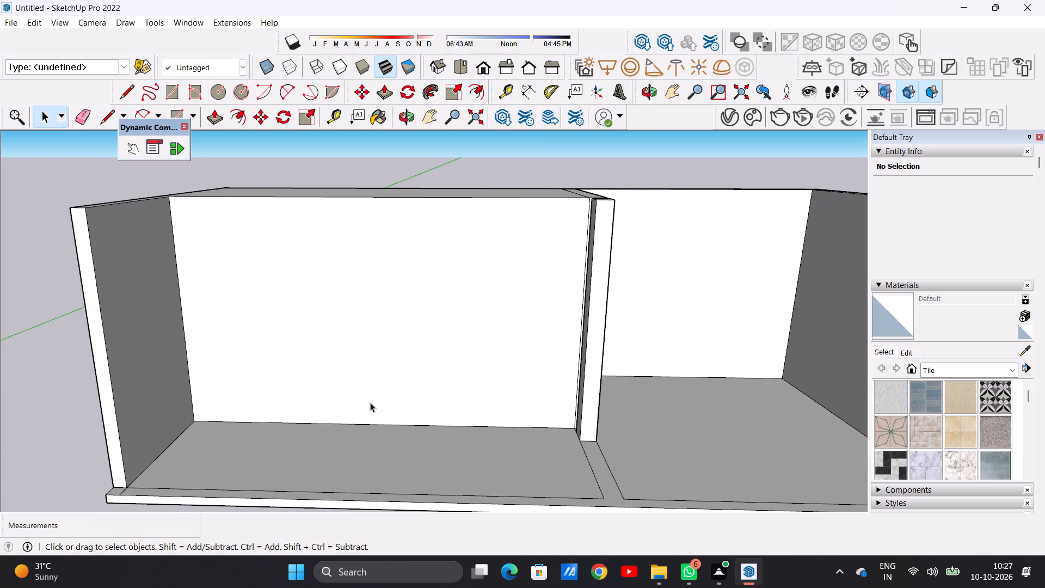
scroll(381, 387, "up", 1)
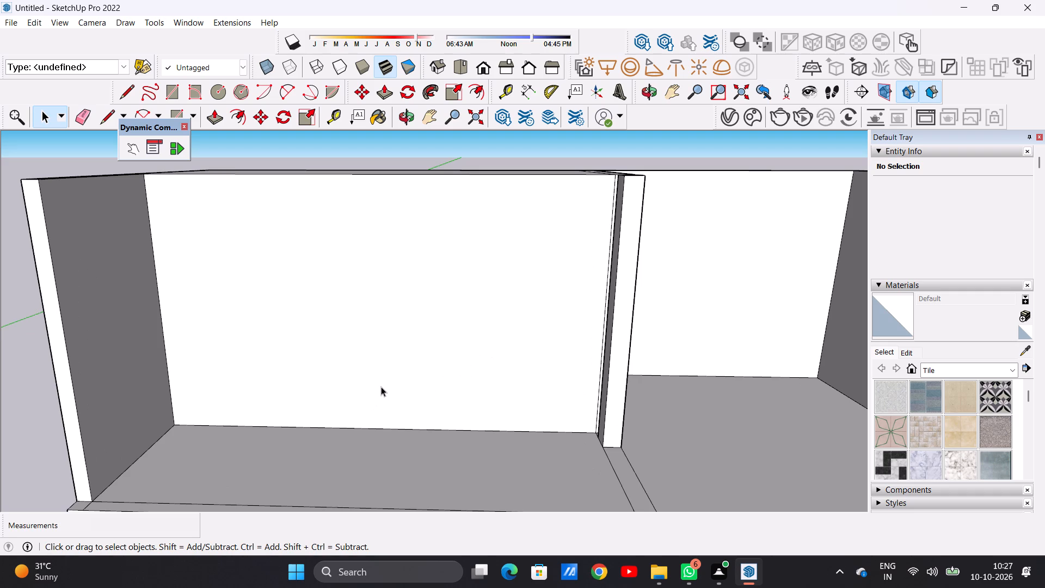
scroll(437, 402, "down", 2)
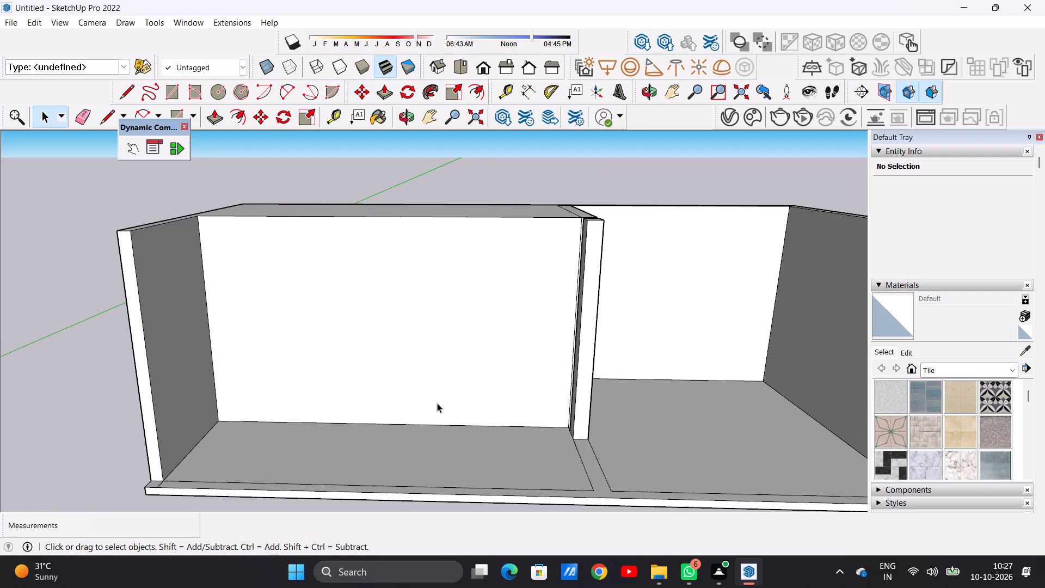
middle_click_drag(426, 408, 426, 370)
scroll(441, 293, "up", 2)
middle_click_drag(401, 419, 396, 413)
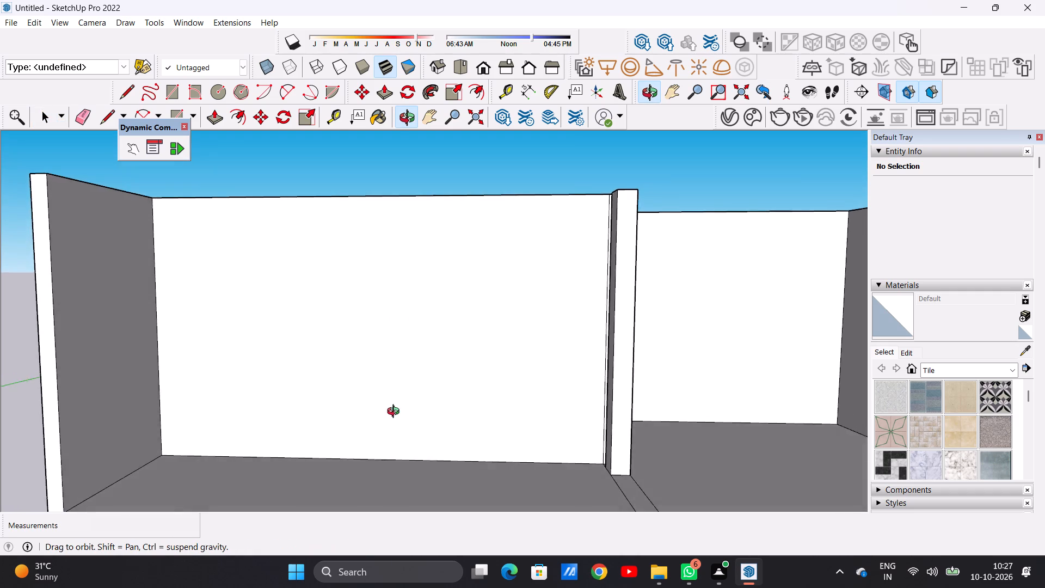
middle_click_drag(396, 413, 396, 407)
scroll(408, 419, "down", 2)
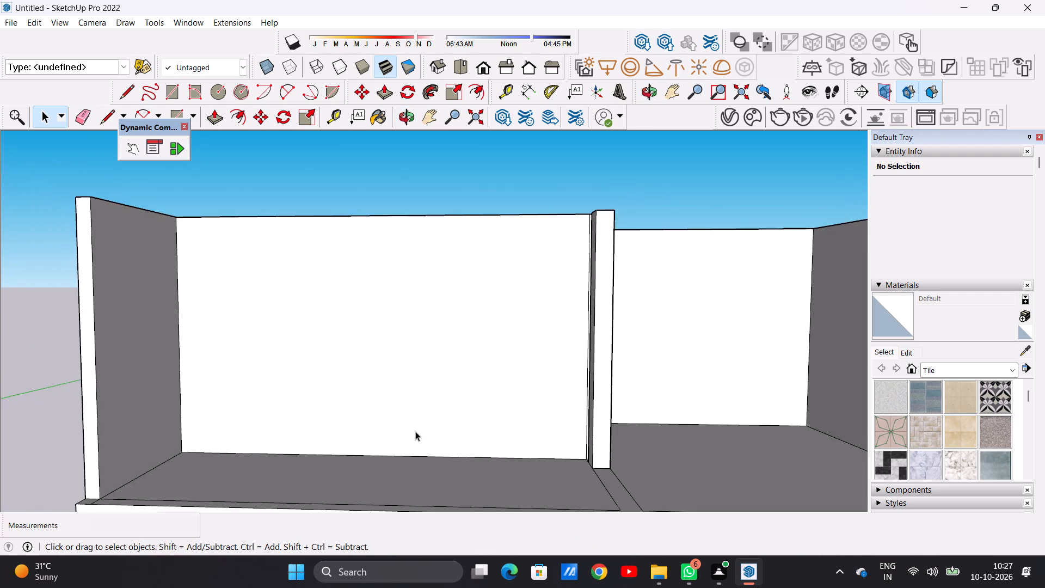
scroll(415, 431, "down", 1)
scroll(394, 344, "up", 2)
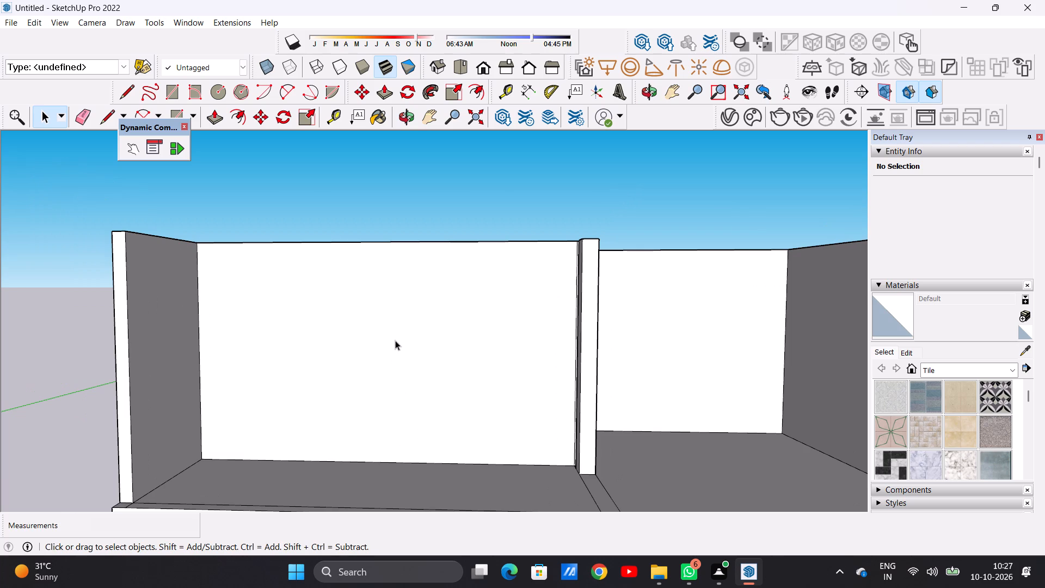
key("r")
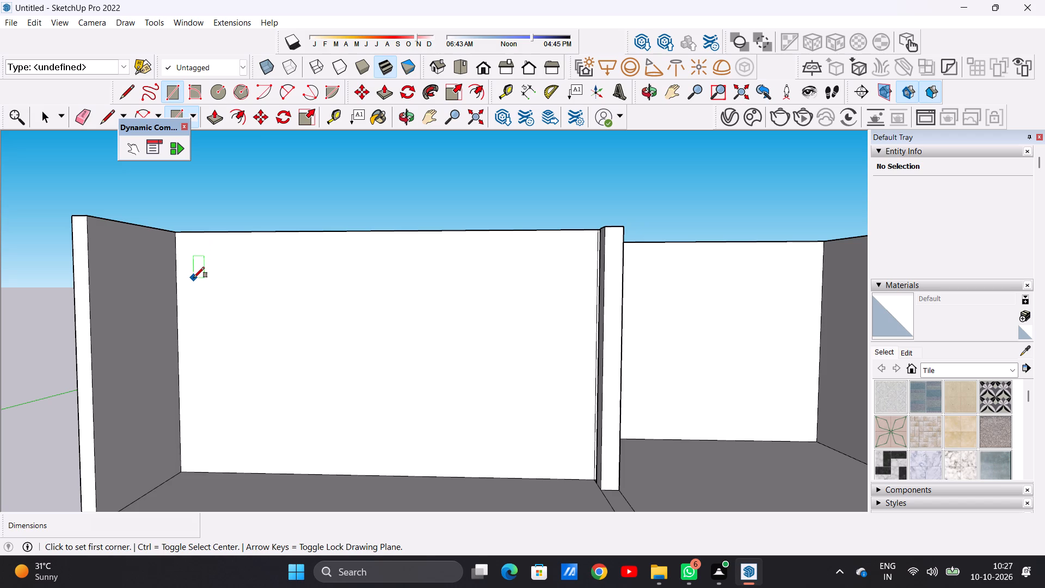
left_click(199, 269)
left_click(260, 388)
key("space")
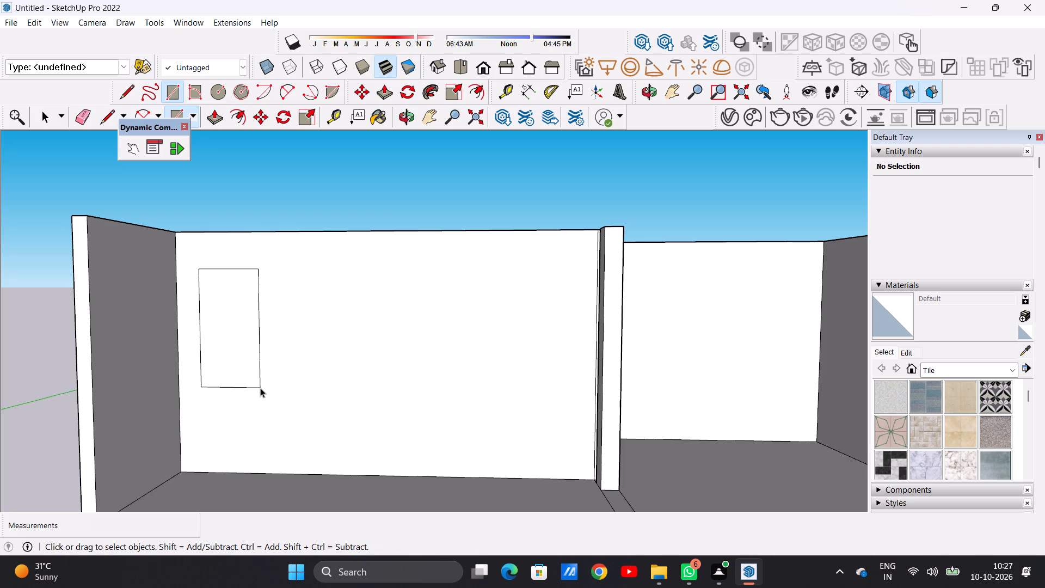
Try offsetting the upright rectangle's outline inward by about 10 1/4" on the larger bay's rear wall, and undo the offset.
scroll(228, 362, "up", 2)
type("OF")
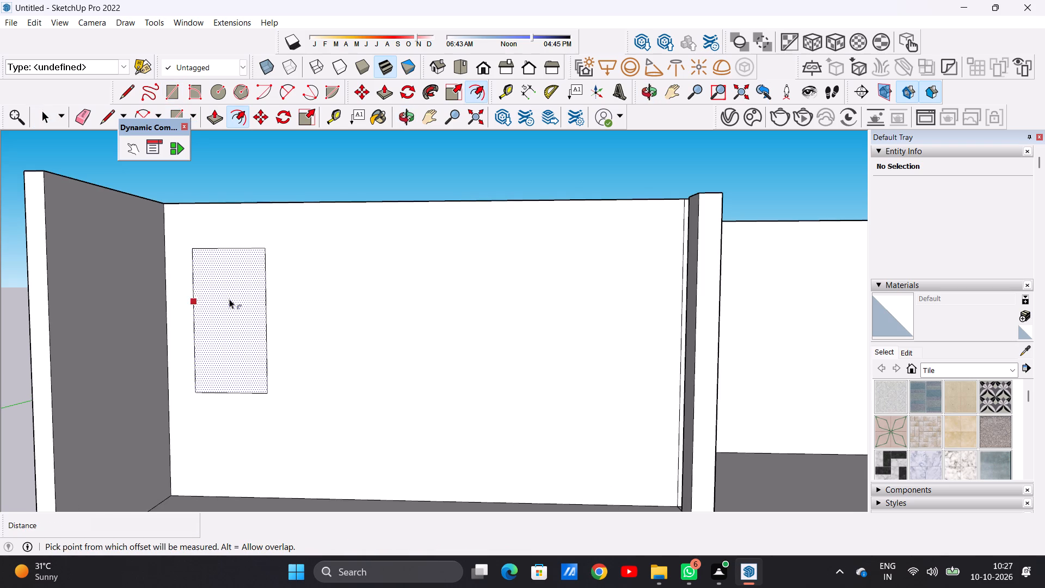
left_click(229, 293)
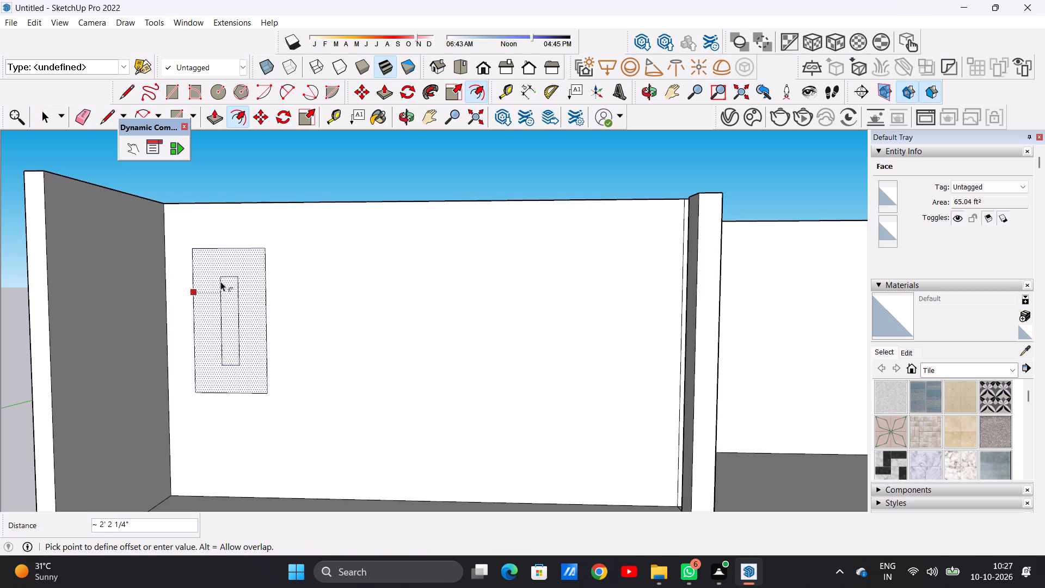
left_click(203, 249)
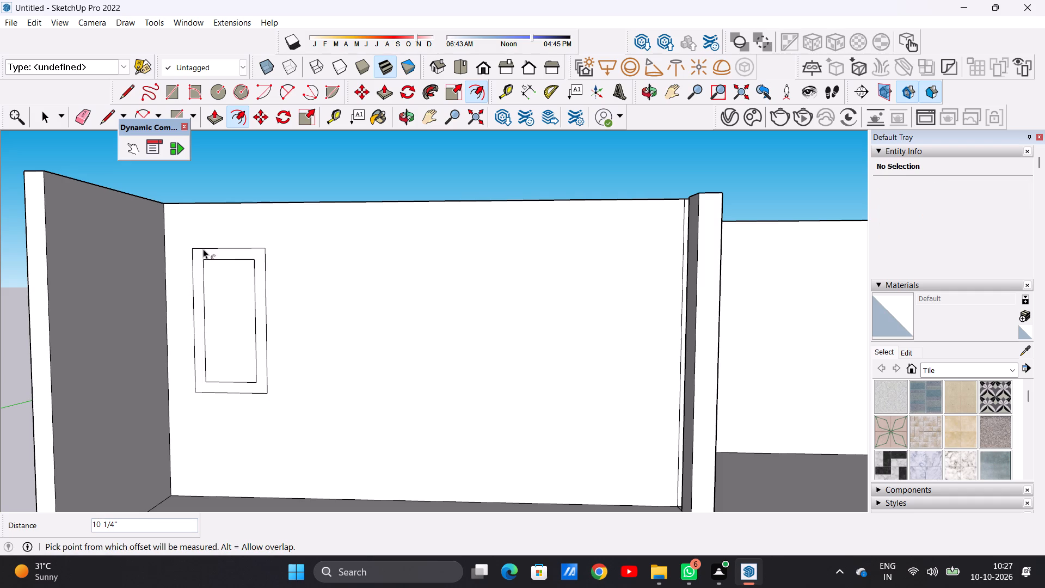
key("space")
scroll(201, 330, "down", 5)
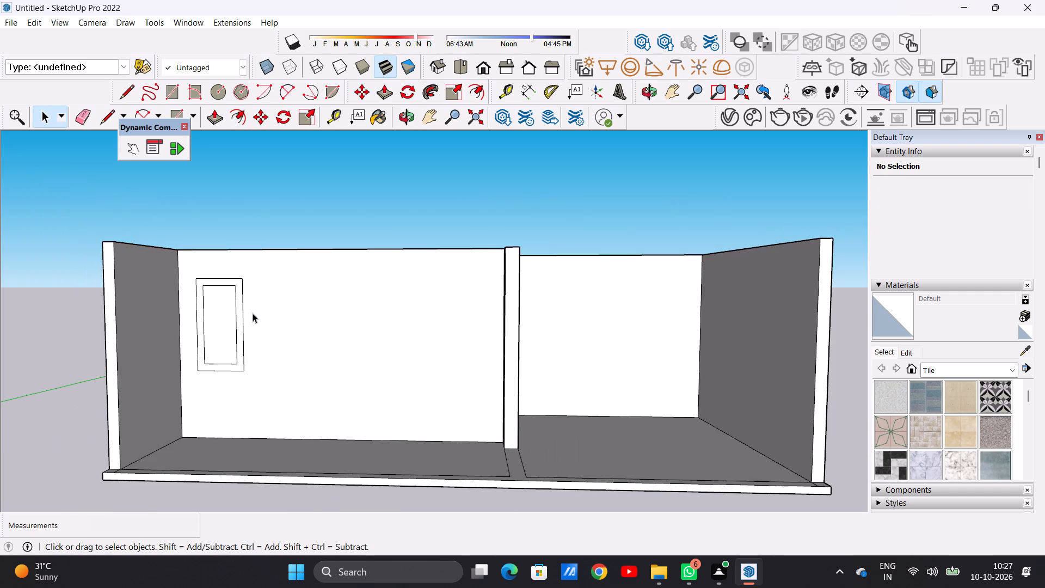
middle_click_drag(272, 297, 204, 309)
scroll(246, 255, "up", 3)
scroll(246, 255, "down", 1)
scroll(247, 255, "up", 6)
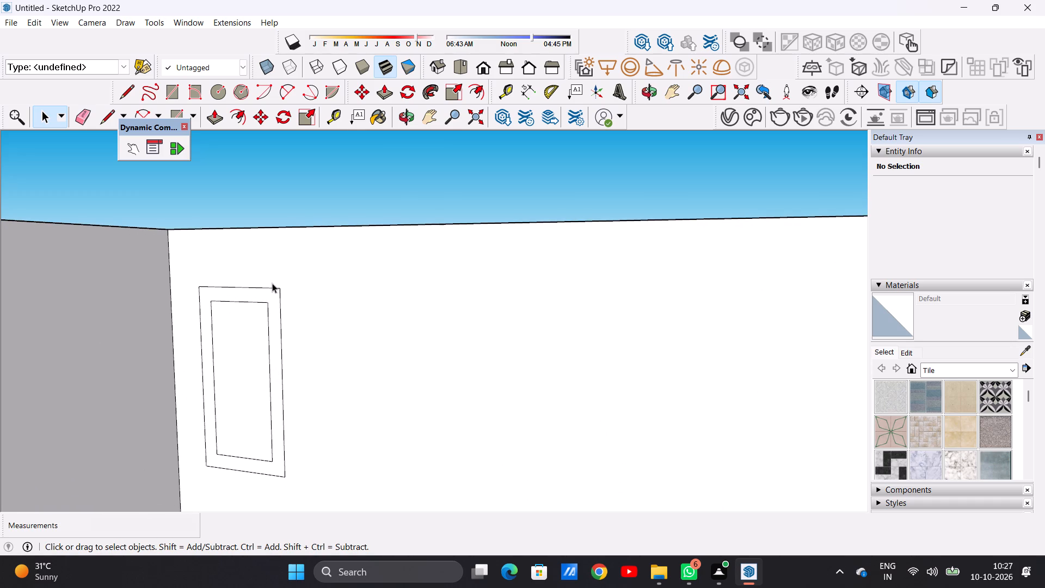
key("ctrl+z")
Push the upright rectangle on the larger bay's rear wall inward about 10 1/8" to form a recess.
scroll(266, 327, "down", 4)
scroll(248, 326, "up", 2)
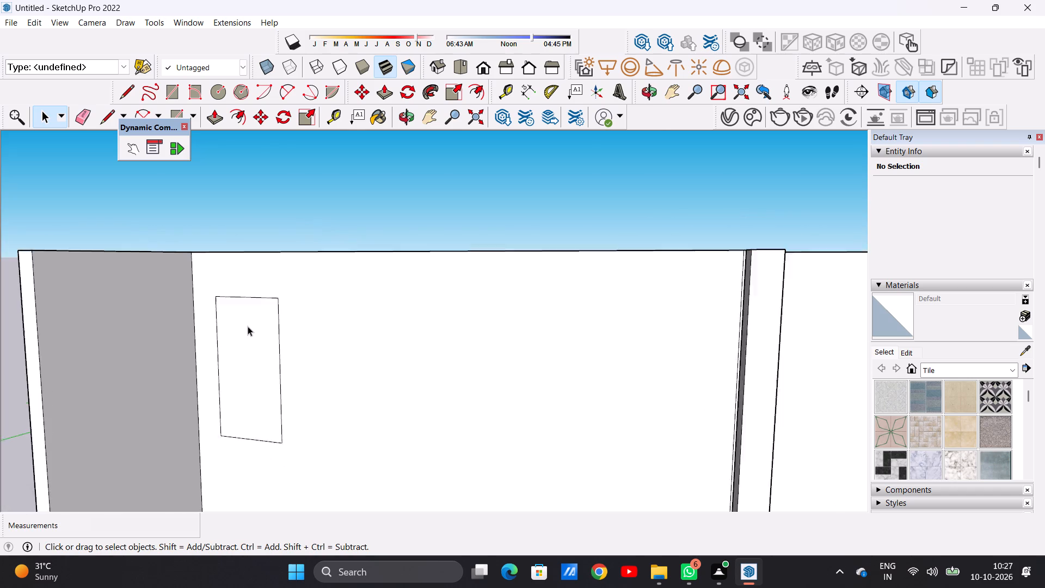
scroll(248, 326, "up", 3)
key("p")
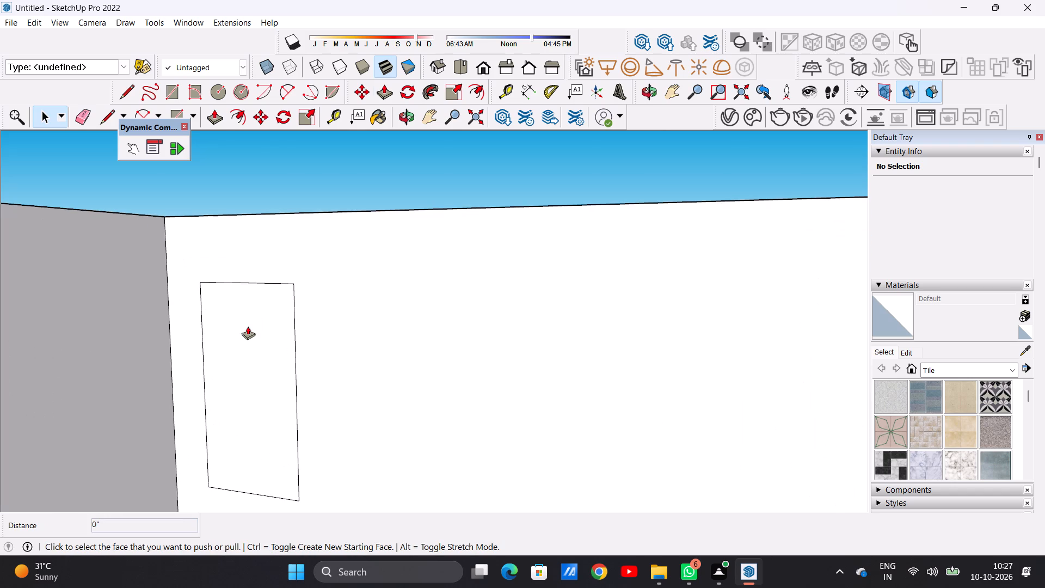
left_click(248, 332)
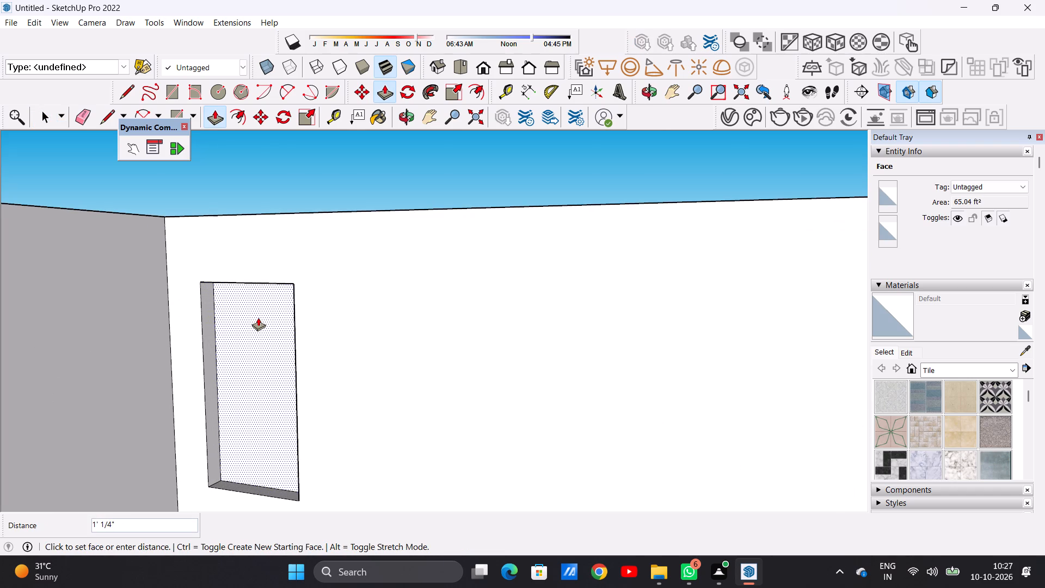
left_click(256, 320)
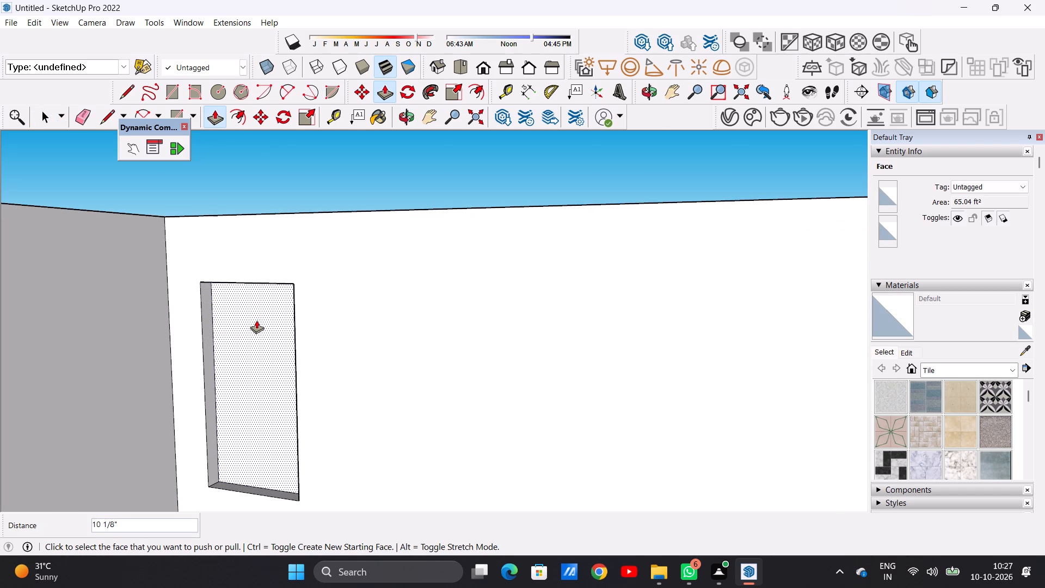
key("space")
Offset the recessed face's outline inward by about 6 3/8" to form a frame border.
scroll(256, 321, "down", 5)
middle_click_drag(171, 365, 245, 360)
scroll(251, 352, "up", 2)
type("OF")
left_click(206, 326)
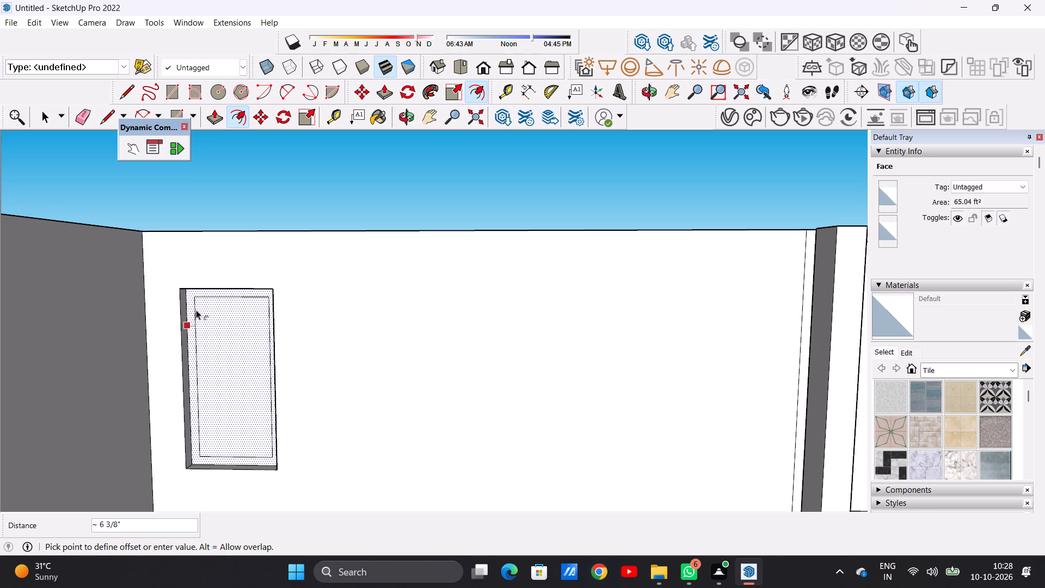
left_click(196, 310)
key("space")
Examine the recessed, framed opening and both bays up close, from above and from the front.
middle_click_drag(182, 372, 241, 387)
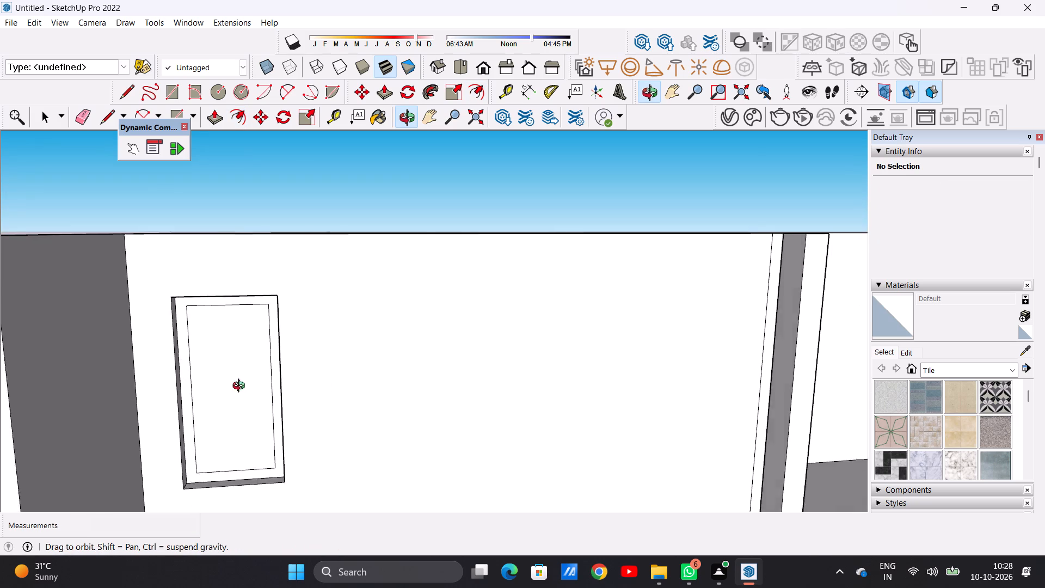
middle_click_drag(241, 387, 243, 373)
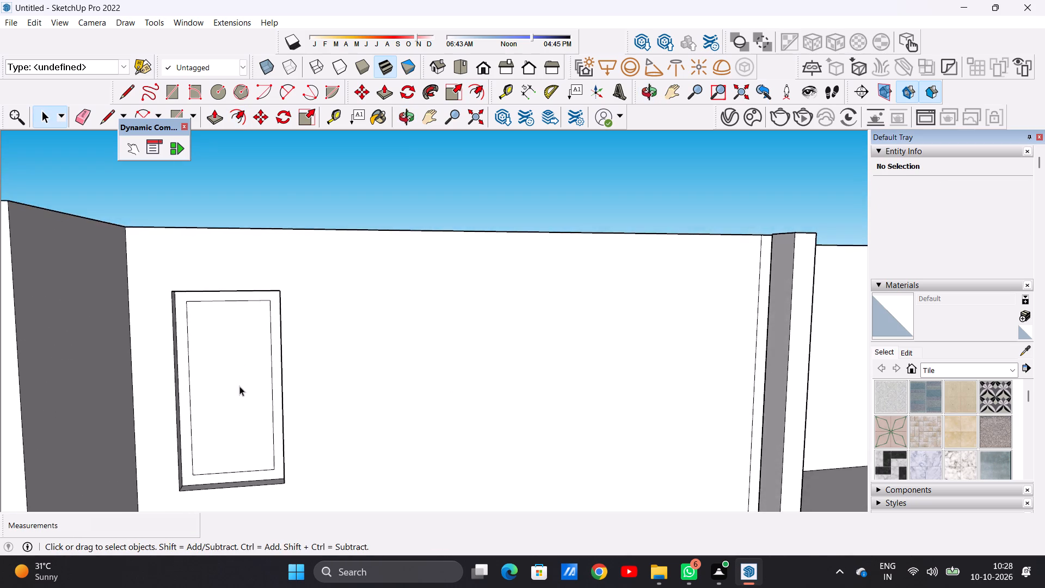
scroll(238, 395, "down", 8)
middle_click_drag(282, 440, 247, 427)
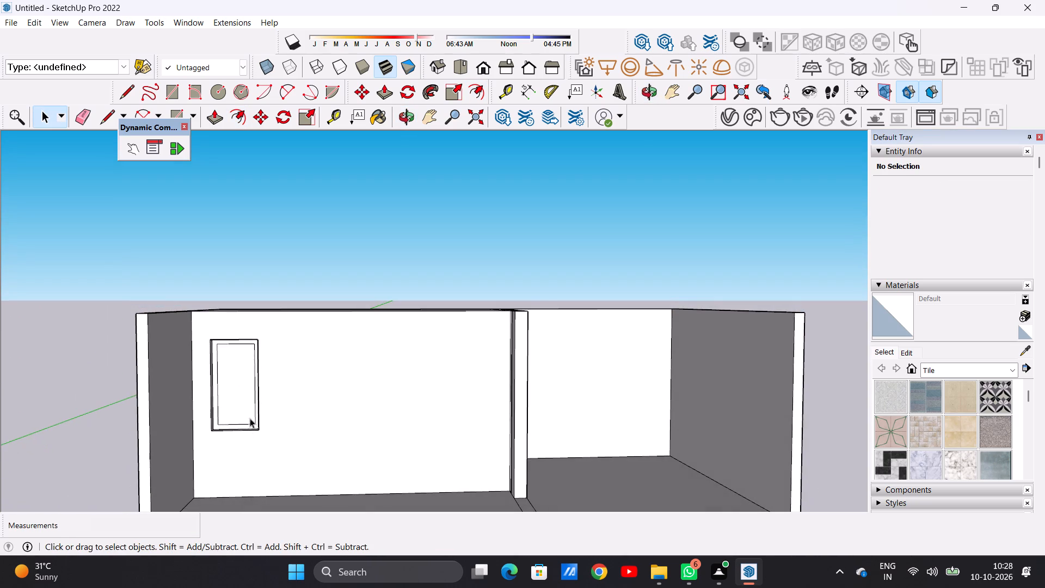
scroll(251, 387, "up", 2)
scroll(251, 384, "down", 1)
scroll(251, 383, "up", 5)
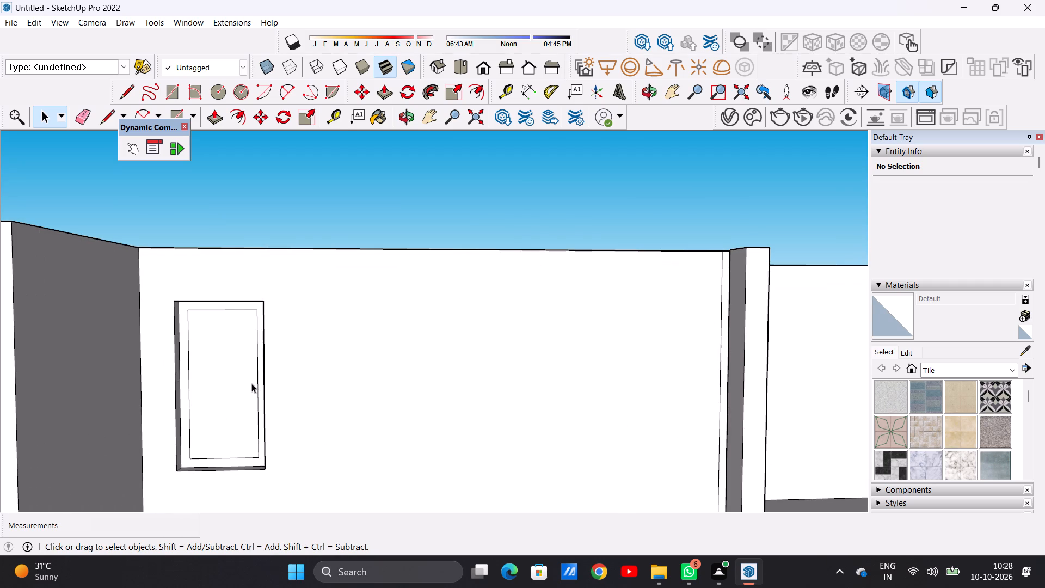
scroll(251, 383, "down", 5)
middle_click_drag(251, 384, 259, 384)
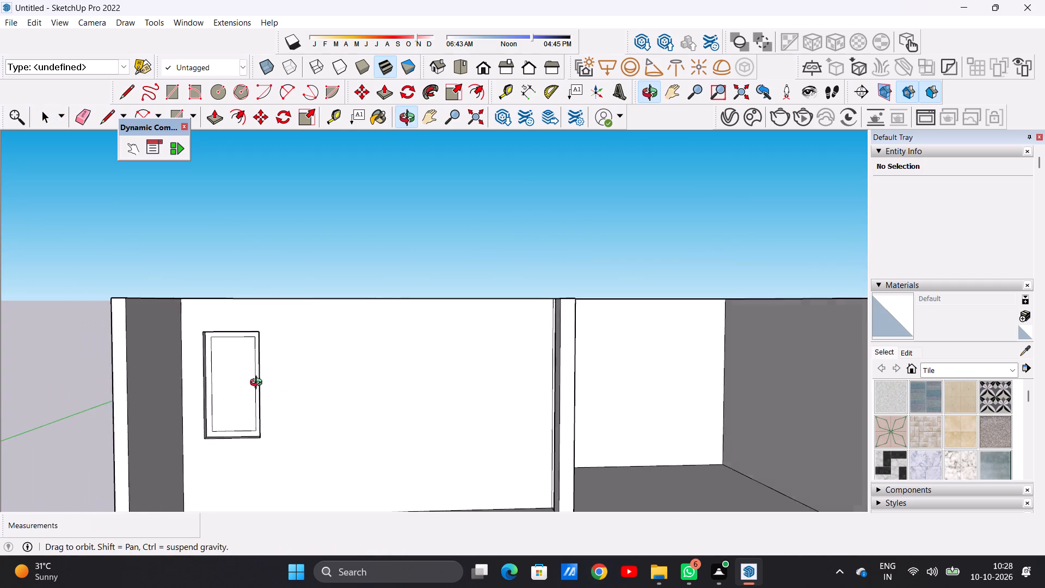
middle_click_drag(259, 384, 260, 396)
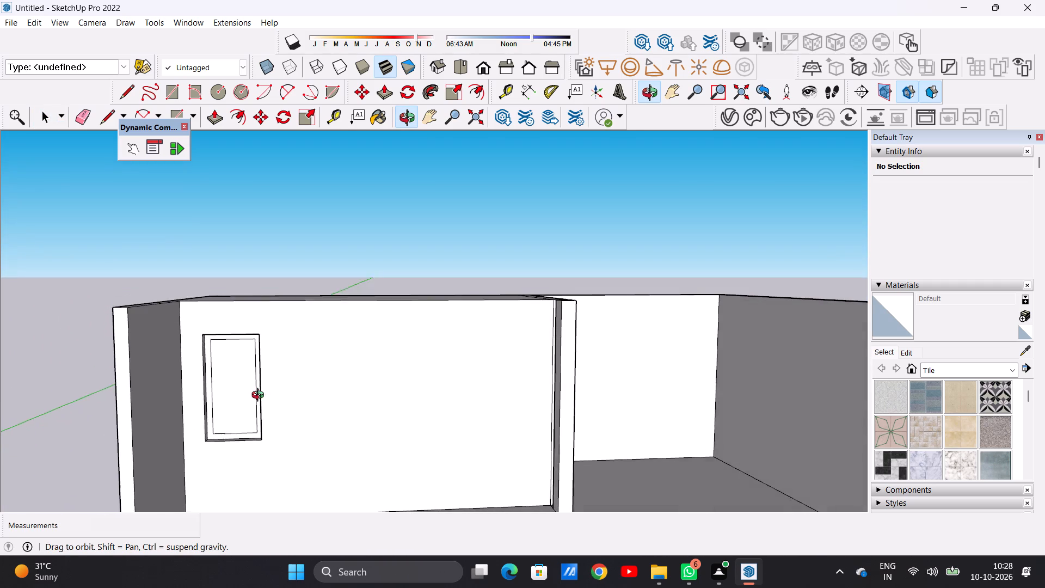
middle_click_drag(260, 396, 260, 397)
scroll(254, 411, "up", 6)
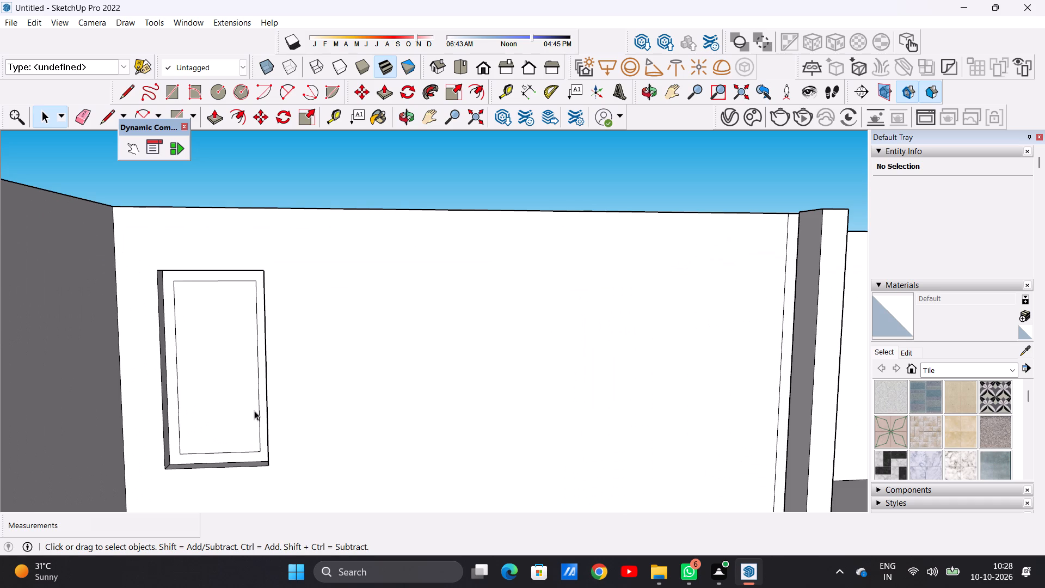
scroll(262, 388, "down", 3)
scroll(274, 396, "up", 1)
middle_click_drag(274, 396, 167, 444)
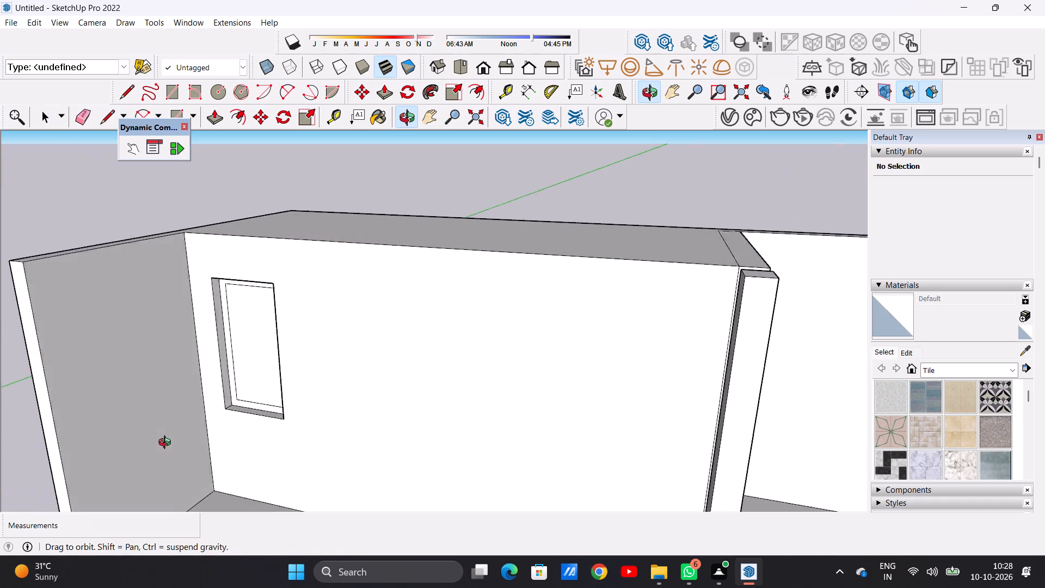
middle_click_drag(167, 444, 257, 503)
scroll(261, 440, "up", 5)
scroll(159, 383, "down", 8)
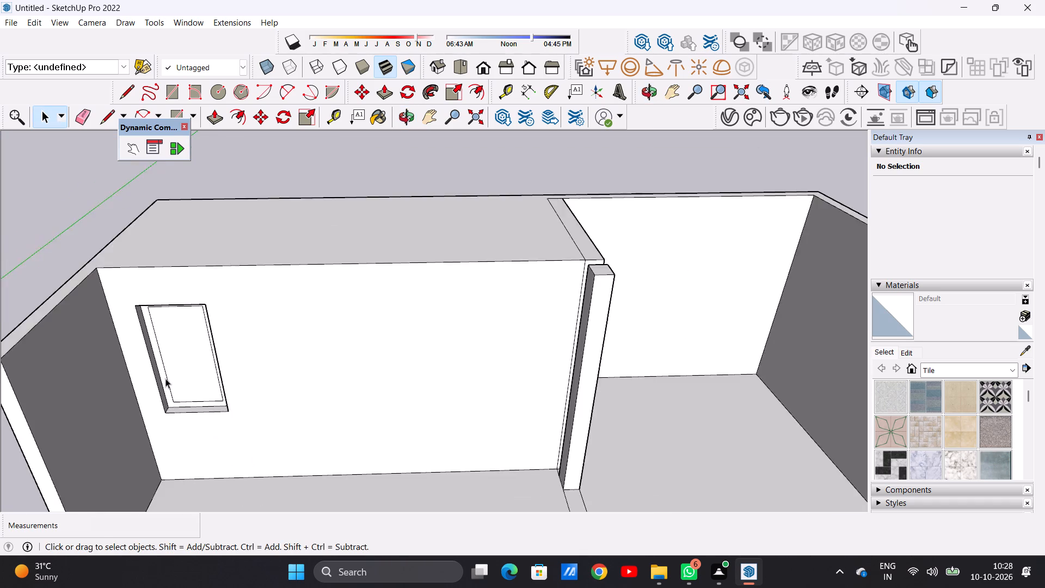
scroll(165, 378, "down", 4)
middle_click_drag(188, 388, 180, 324)
middle_click_drag(339, 409, 340, 367)
scroll(340, 367, "up", 1)
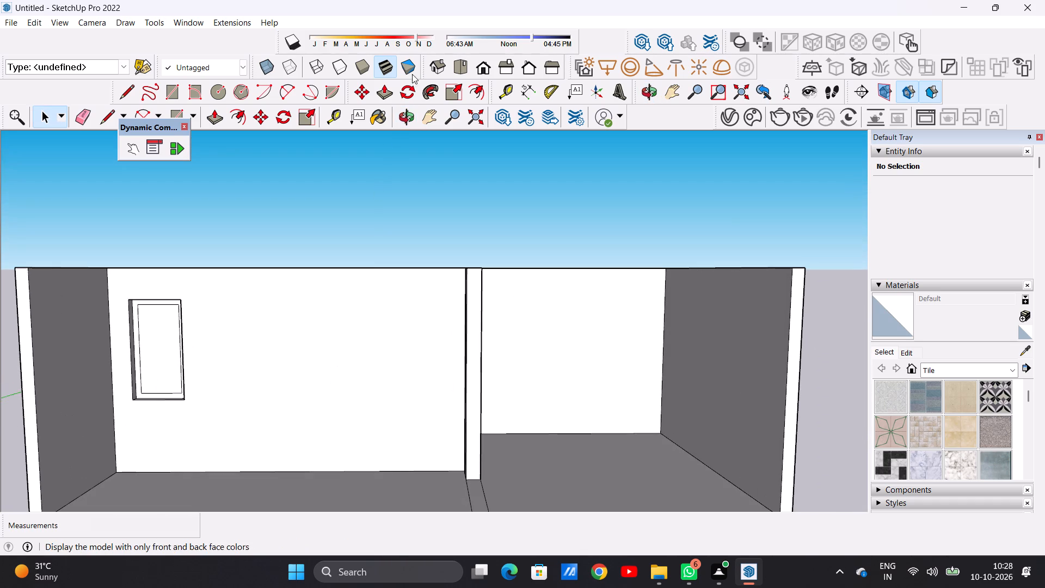
Start a wide rectangle on the larger bay's rear wall, between the framed opening and the column, with its upper corner above the opening's top.
left_click(485, 66)
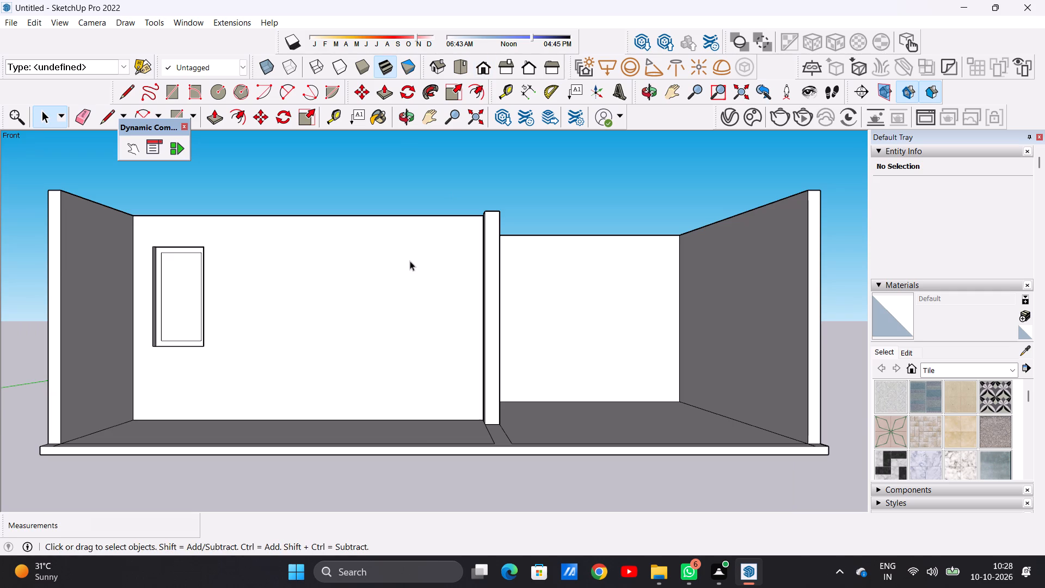
scroll(411, 263, "down", 3)
scroll(393, 249, "up", 6)
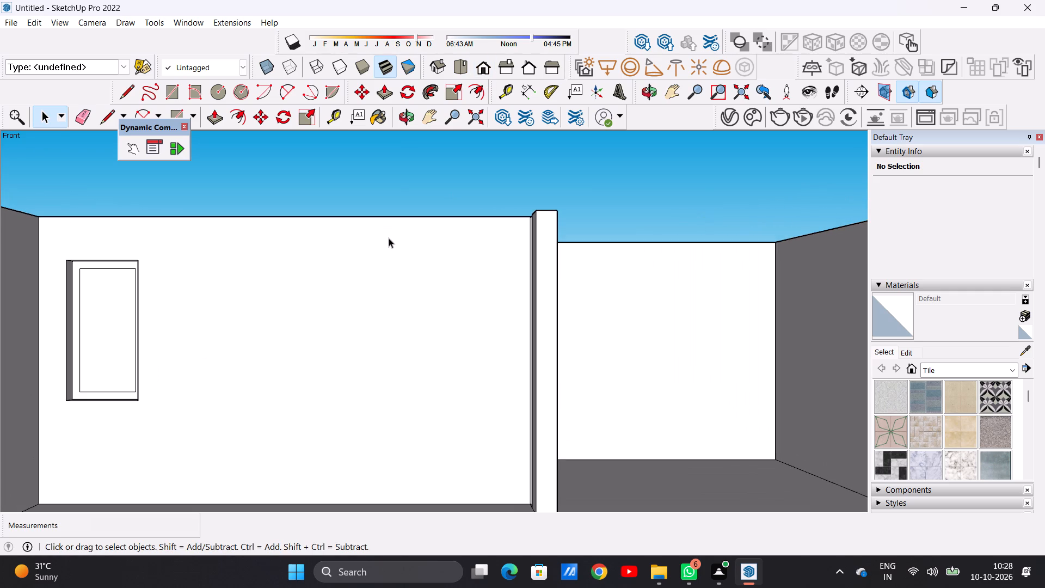
key("r")
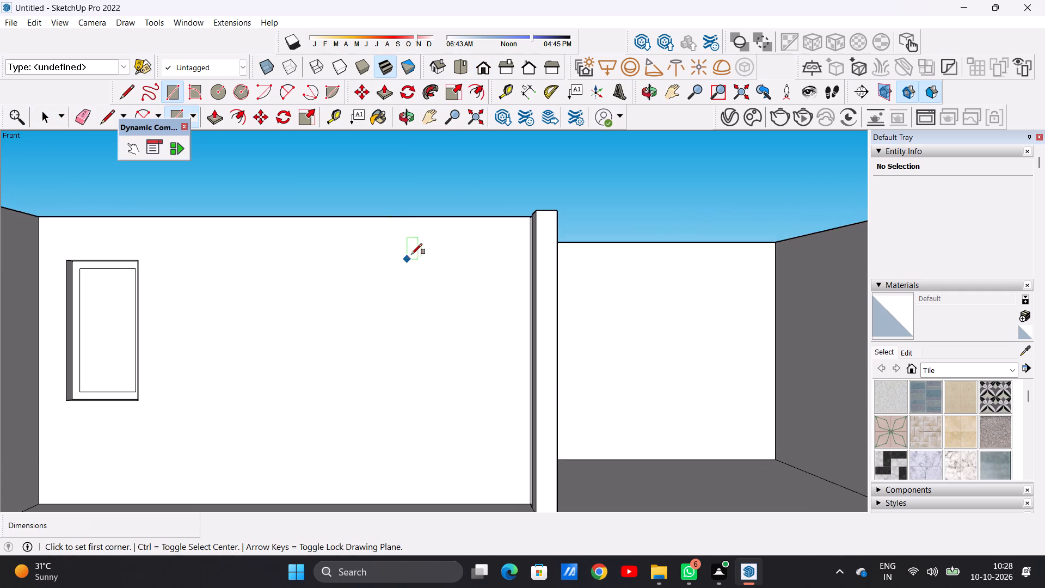
left_click(194, 251)
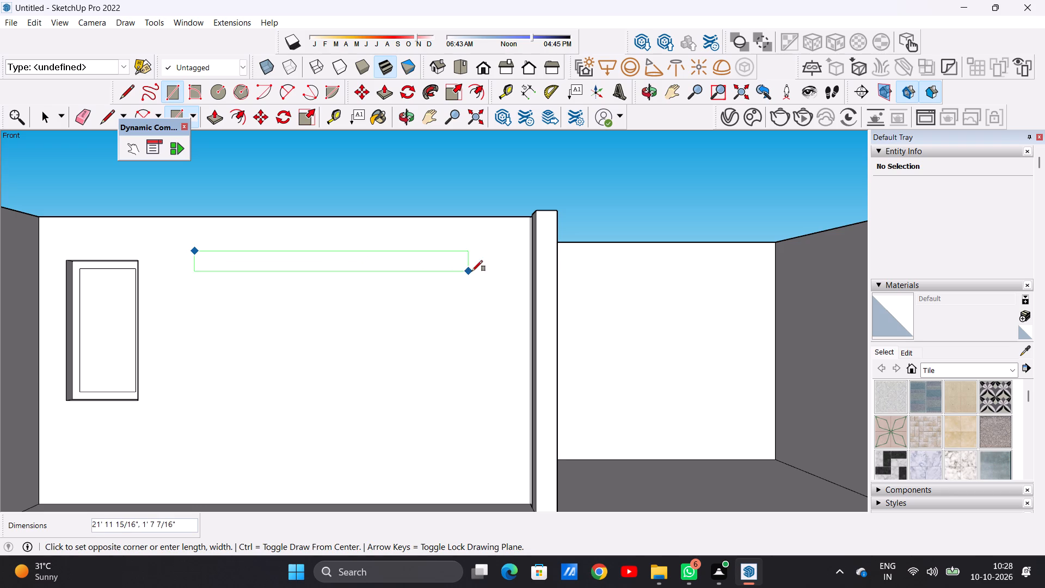
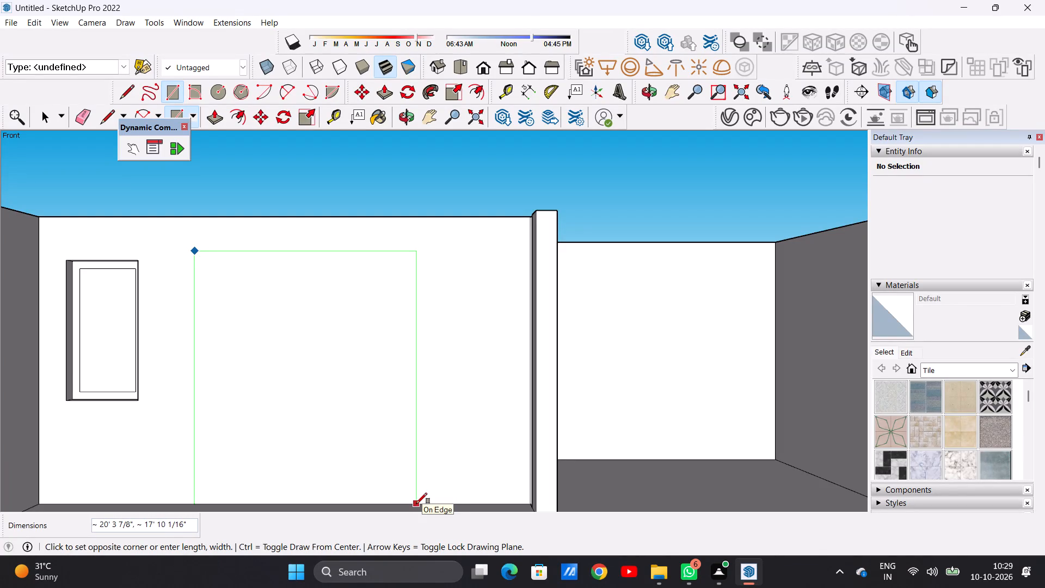
Finish the rectangle on the larger bay's rear wall down at the floor edge, about 17' 10" wide and 20' 4" high.
left_click(416, 504)
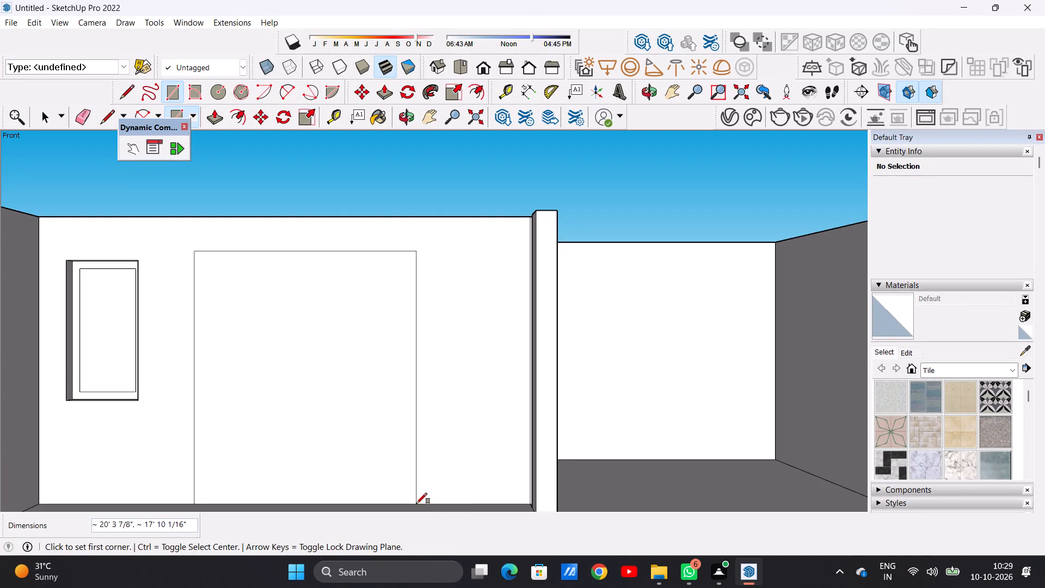
key("space")
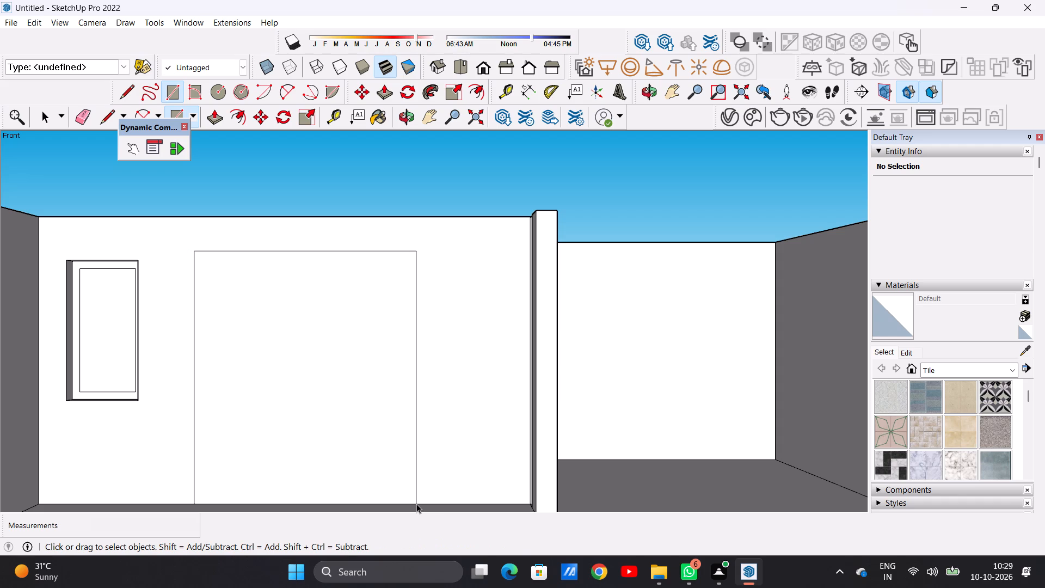
Offset the new rectangle's outline inward by about 9 7/16" to form a frame border.
type("OF")
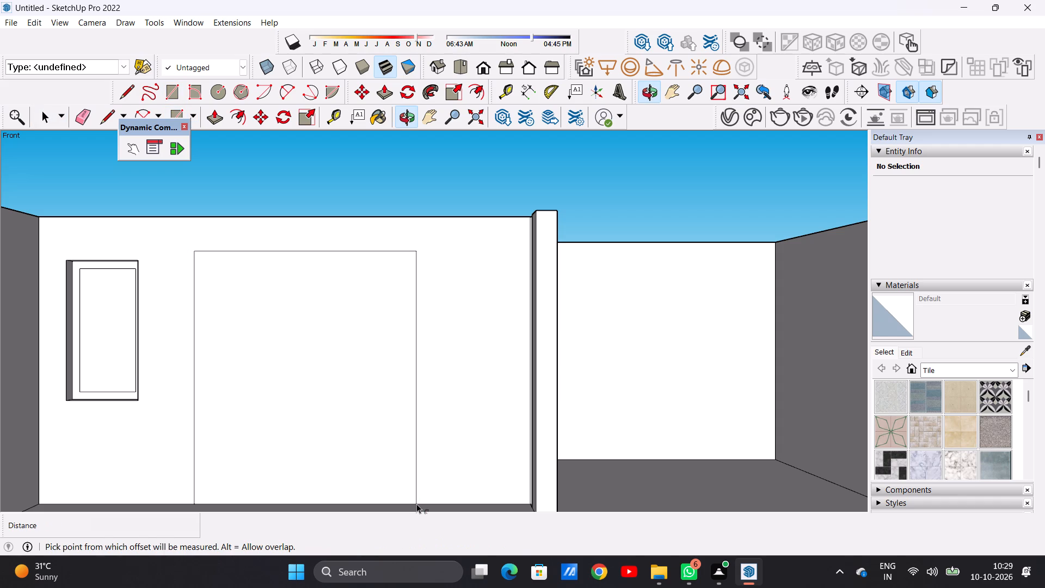
left_click(347, 326)
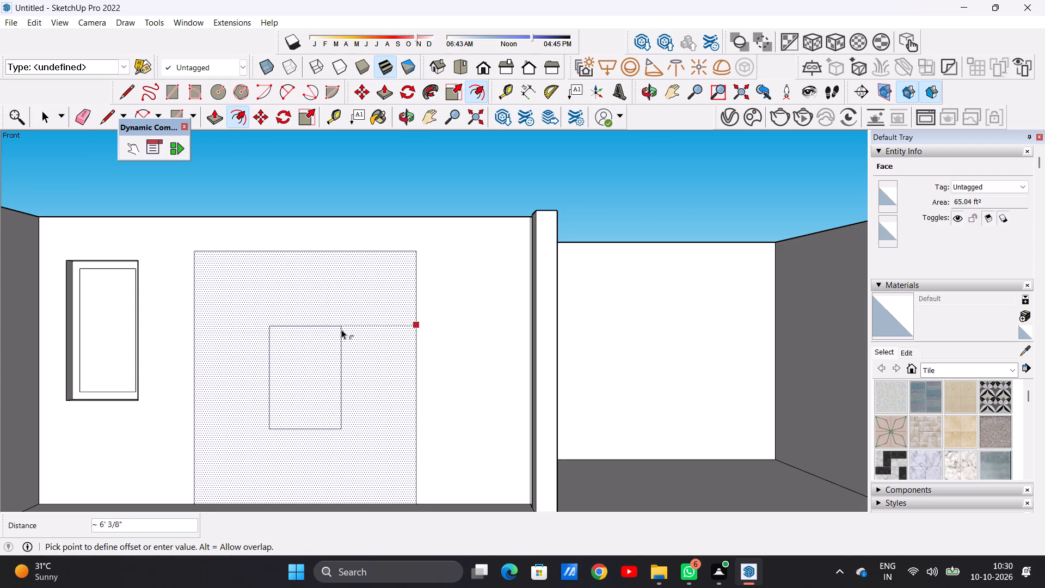
left_click(407, 256)
key("space")
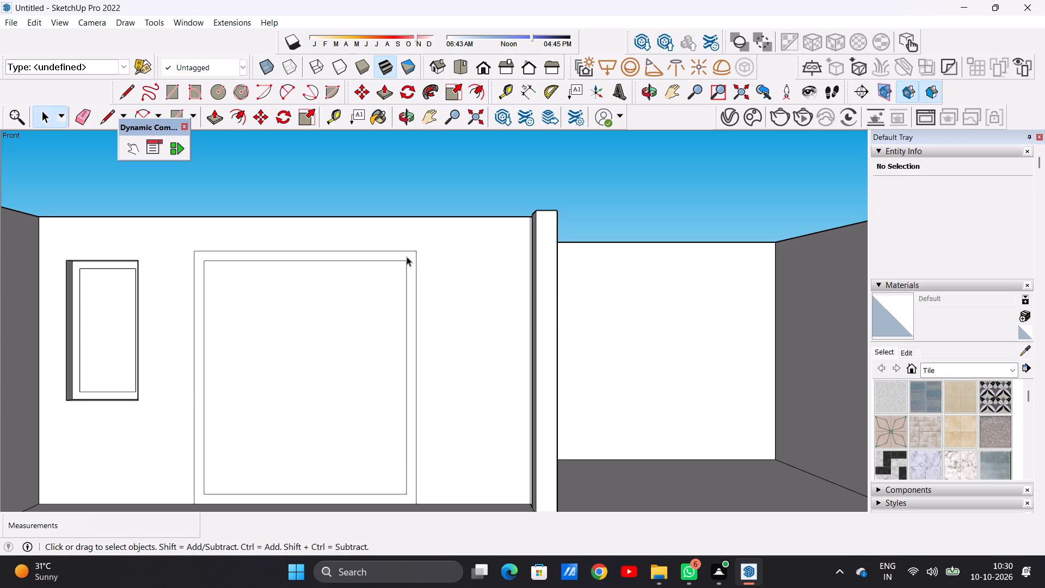
Draw two closely spaced vertical lines about 18' 9" long near the middle of the inner rectangle, forming a mullion between two panels.
key("l")
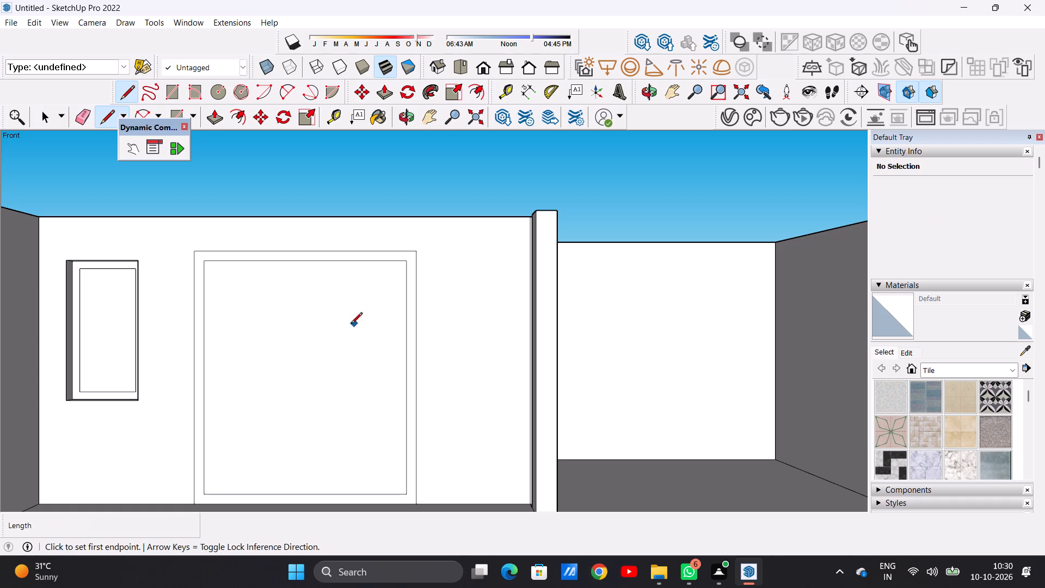
scroll(295, 260, "up", 5)
left_click(295, 260)
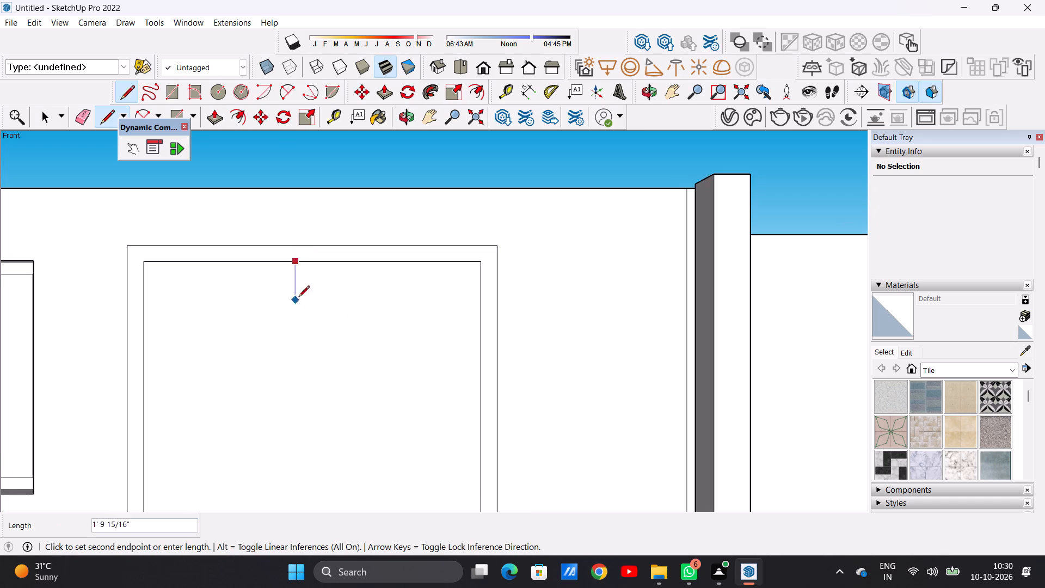
scroll(298, 297, "down", 10)
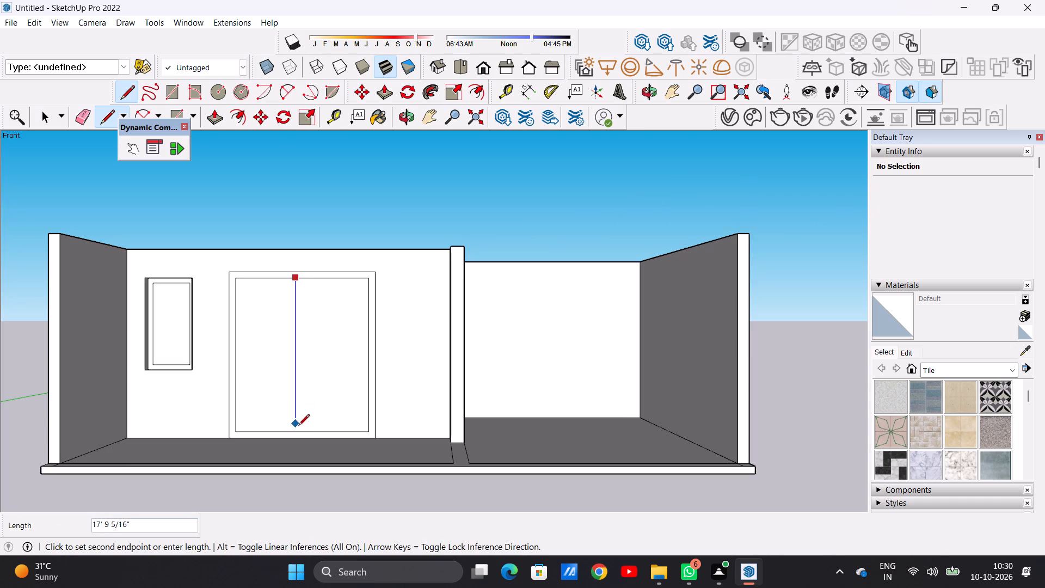
left_click(298, 432)
scroll(311, 298, "up", 6)
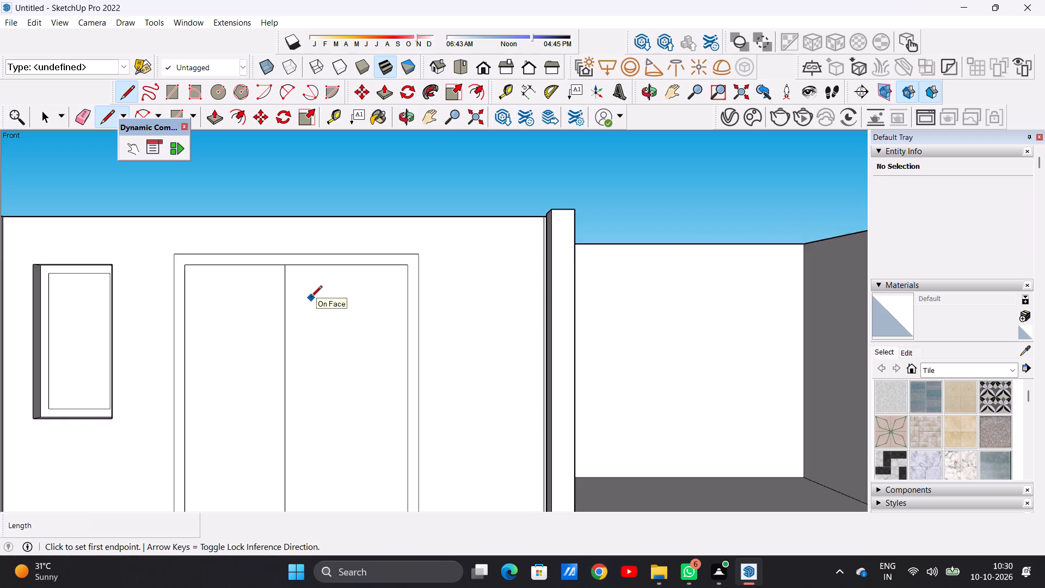
scroll(311, 298, "up", 3)
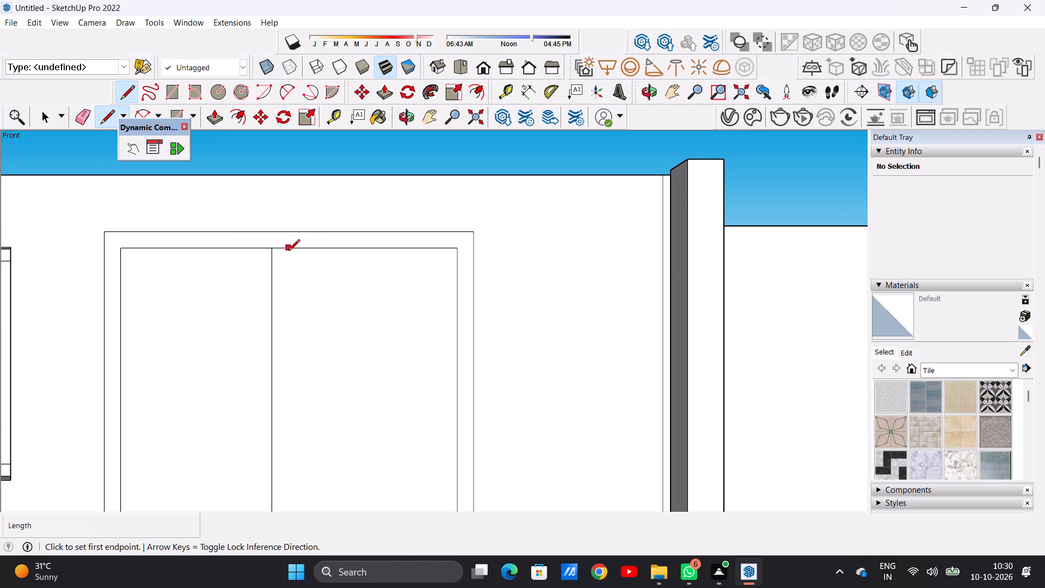
left_click(288, 252)
scroll(286, 320, "down", 11)
scroll(300, 422, "up", 10)
left_click(266, 434)
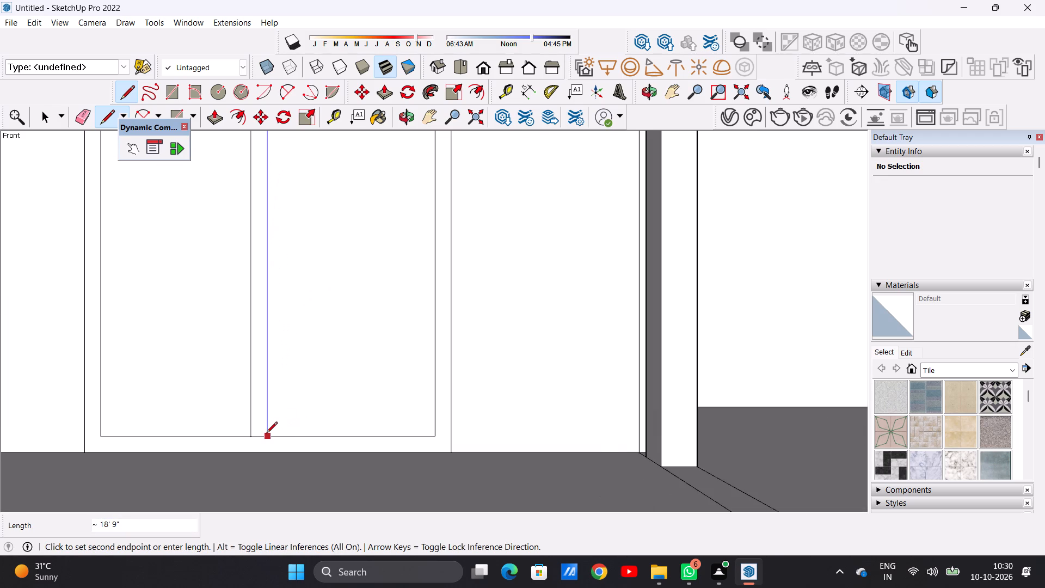
key("space")
Examine the two-panel opening and both bays from the front, from above and from the sides.
scroll(266, 443, "down", 4)
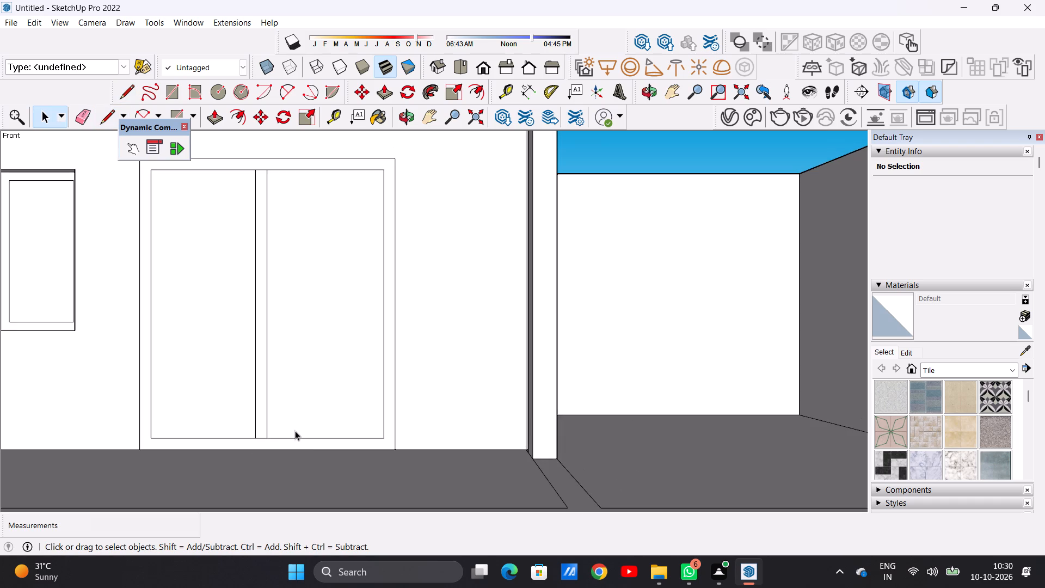
scroll(334, 445, "down", 5)
scroll(283, 260, "down", 1)
scroll(283, 260, "up", 6)
scroll(283, 335, "down", 2)
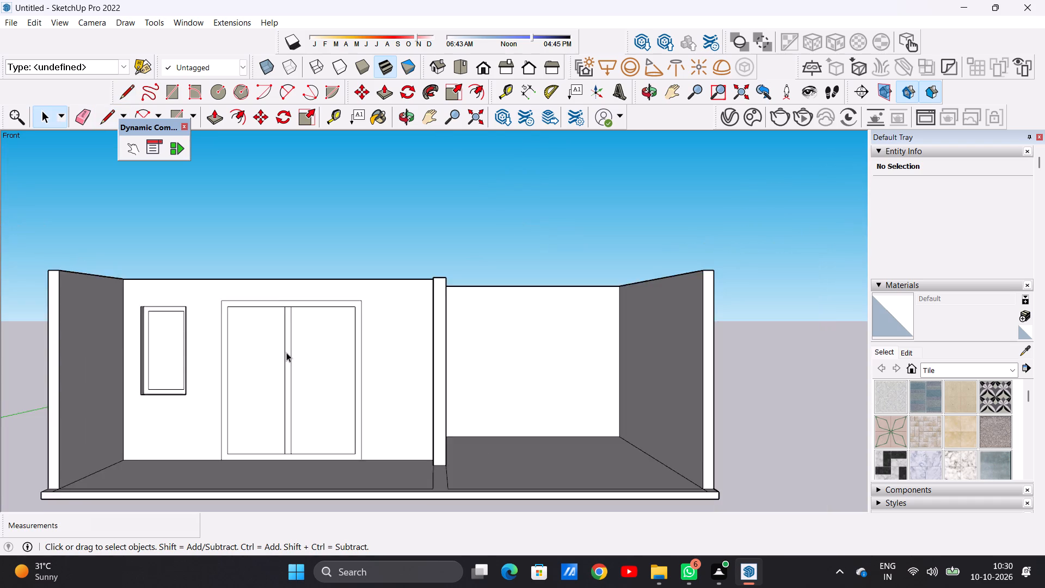
scroll(286, 352, "down", 11)
middle_click_drag(317, 347, 122, 348)
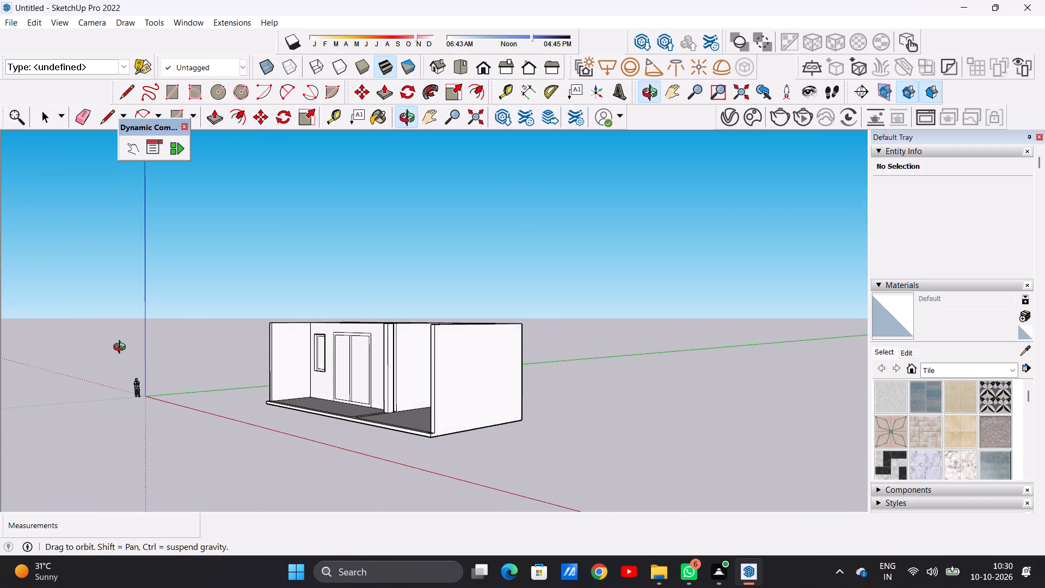
middle_click_drag(122, 348, 171, 401)
scroll(370, 324, "up", 2)
scroll(358, 323, "down", 1)
scroll(357, 323, "up", 3)
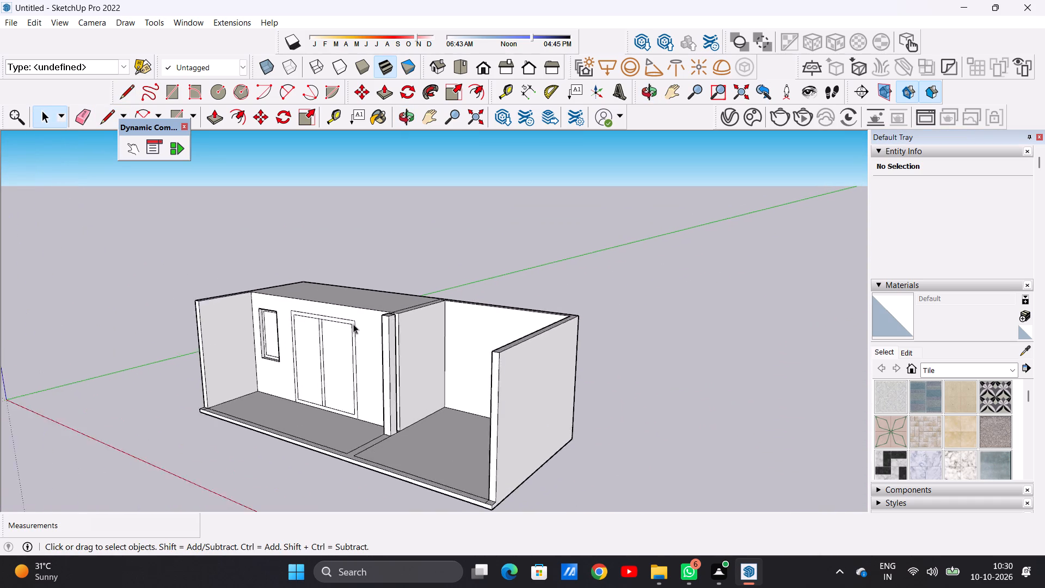
scroll(353, 324, "up", 4)
scroll(308, 351, "up", 6)
scroll(279, 365, "down", 11)
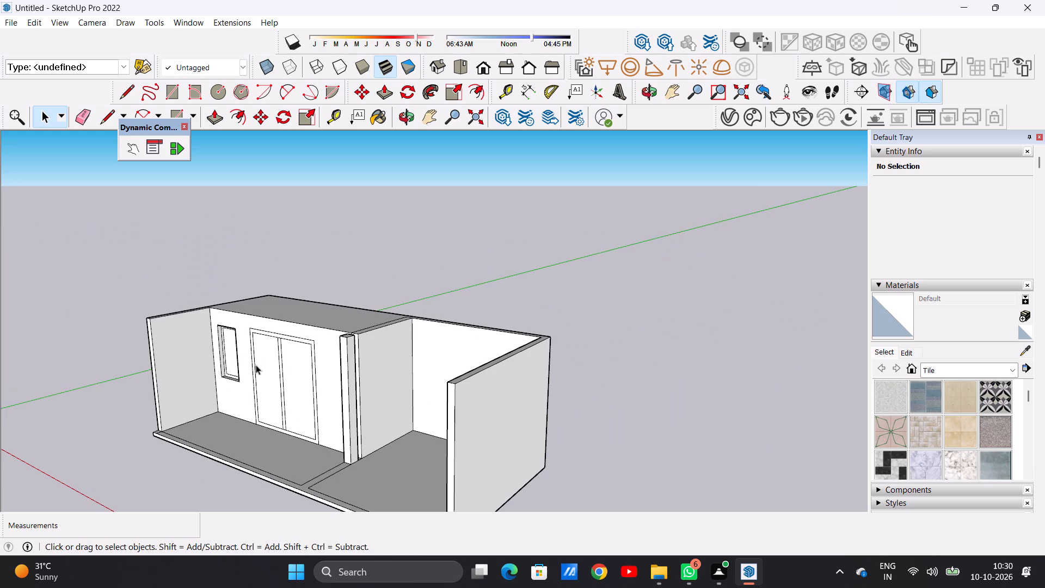
middle_click_drag(256, 365, 414, 350)
scroll(347, 399, "down", 5)
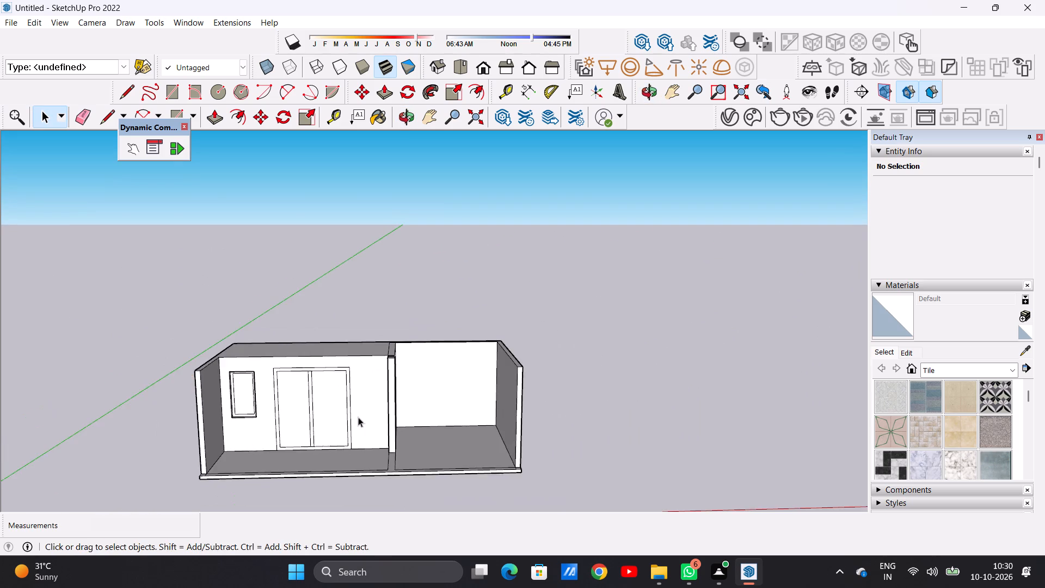
middle_click_drag(358, 417, 354, 380)
scroll(326, 363, "up", 3)
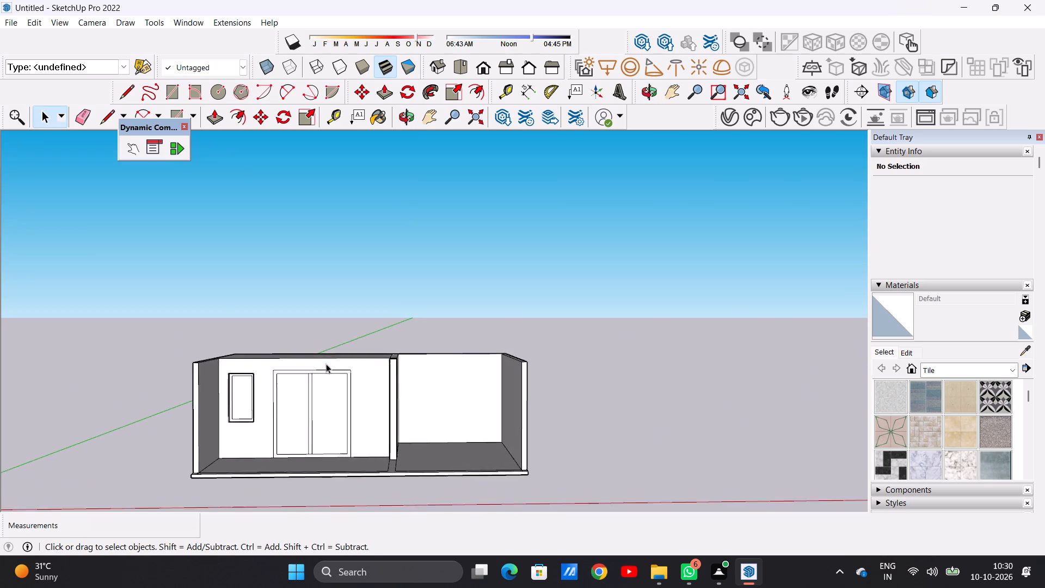
scroll(326, 364, "up", 5)
scroll(282, 454, "up", 7)
scroll(295, 414, "down", 18)
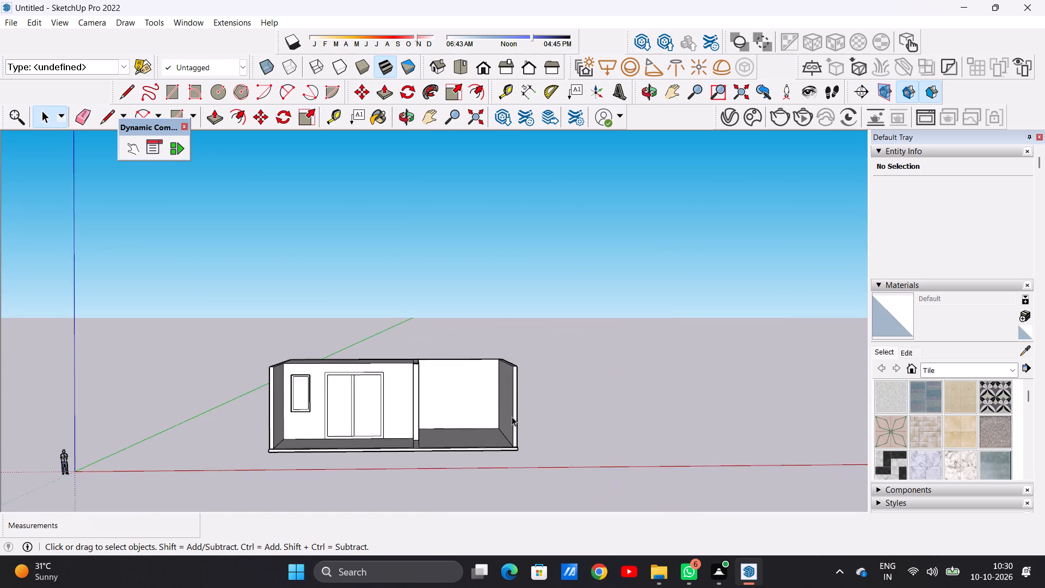
middle_click_drag(505, 418, 563, 422)
middle_click_drag(311, 363, 626, 385)
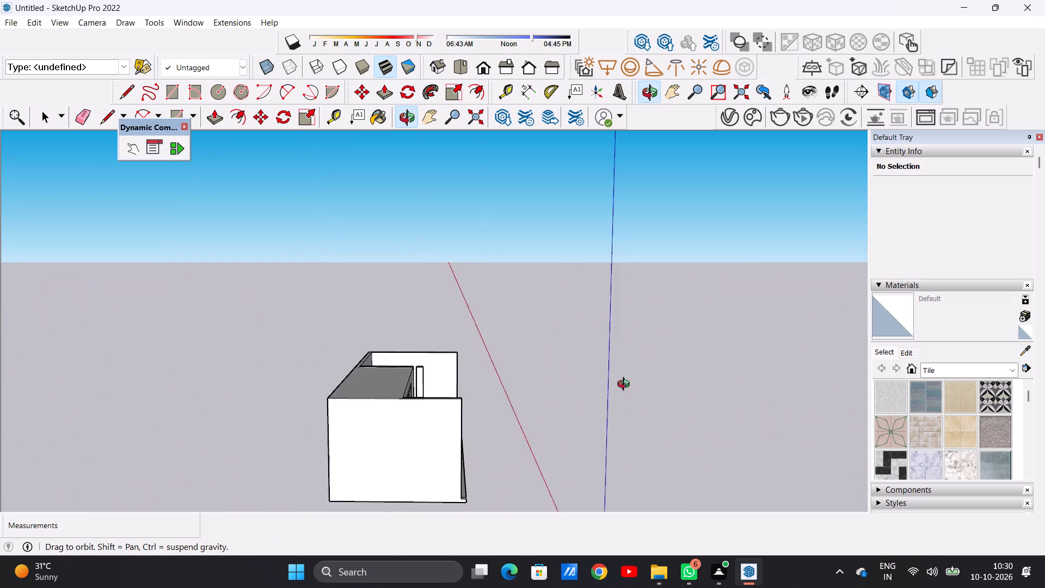
middle_click_drag(626, 385, 236, 363)
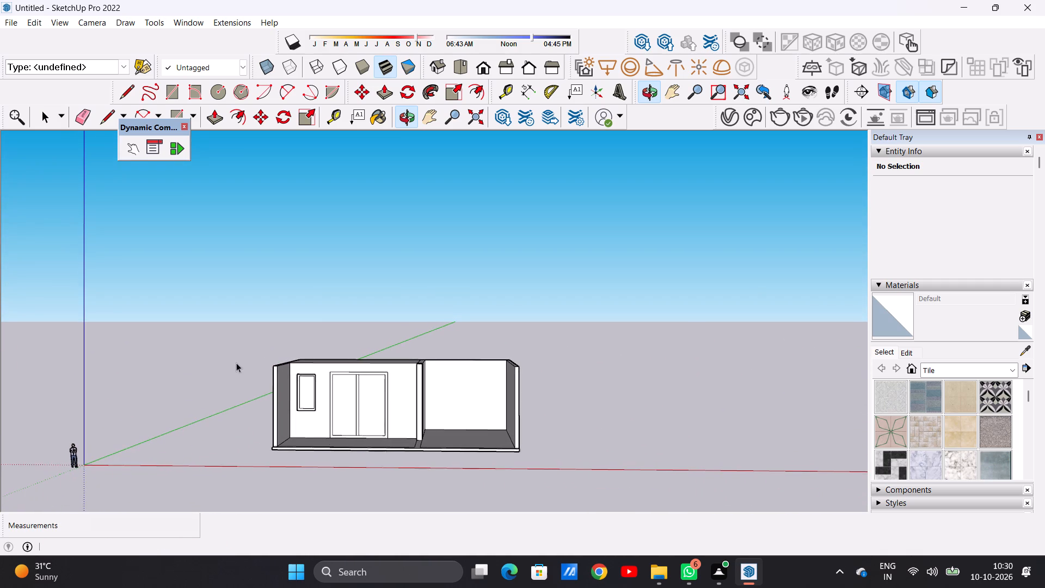
scroll(447, 376, "up", 3)
scroll(403, 381, "down", 1)
scroll(399, 382, "up", 3)
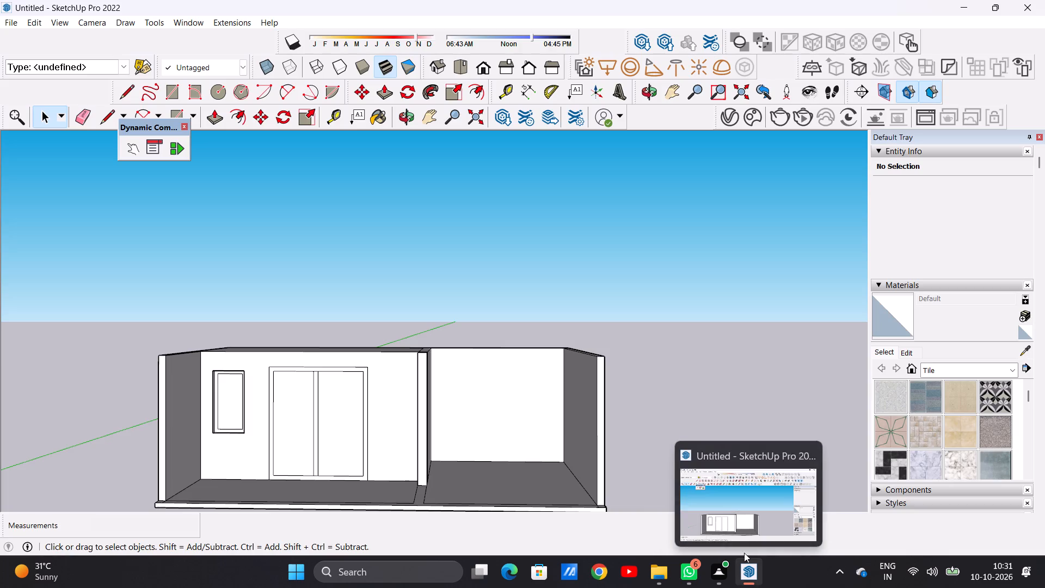
Examine the two bays, the column and the partition wall from above and at an angle.
left_click(735, 518)
scroll(511, 431, "down", 5)
middle_click_drag(544, 430, 256, 428)
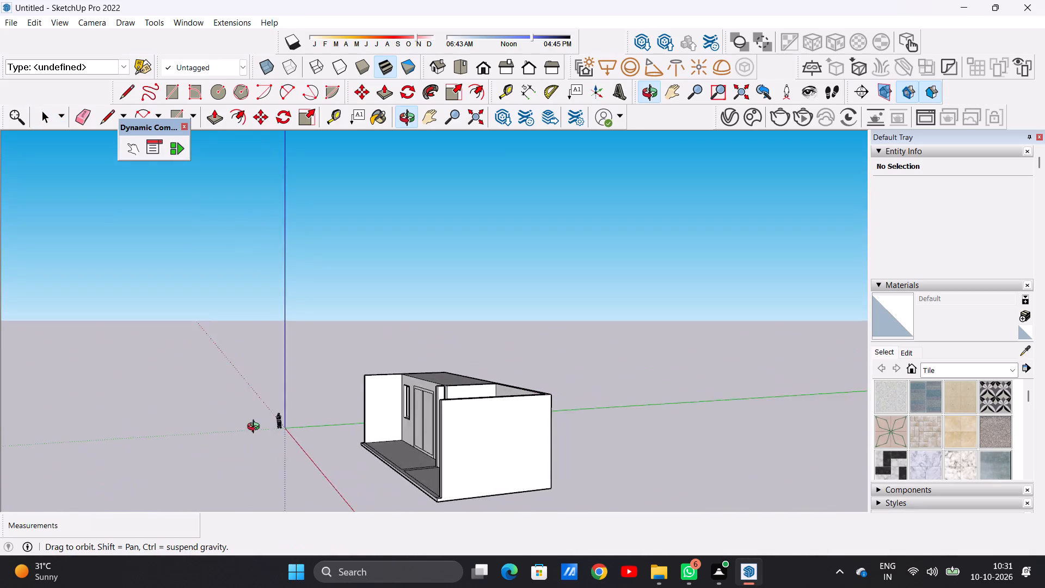
middle_click_drag(256, 428, 561, 491)
middle_click_drag(475, 405, 469, 440)
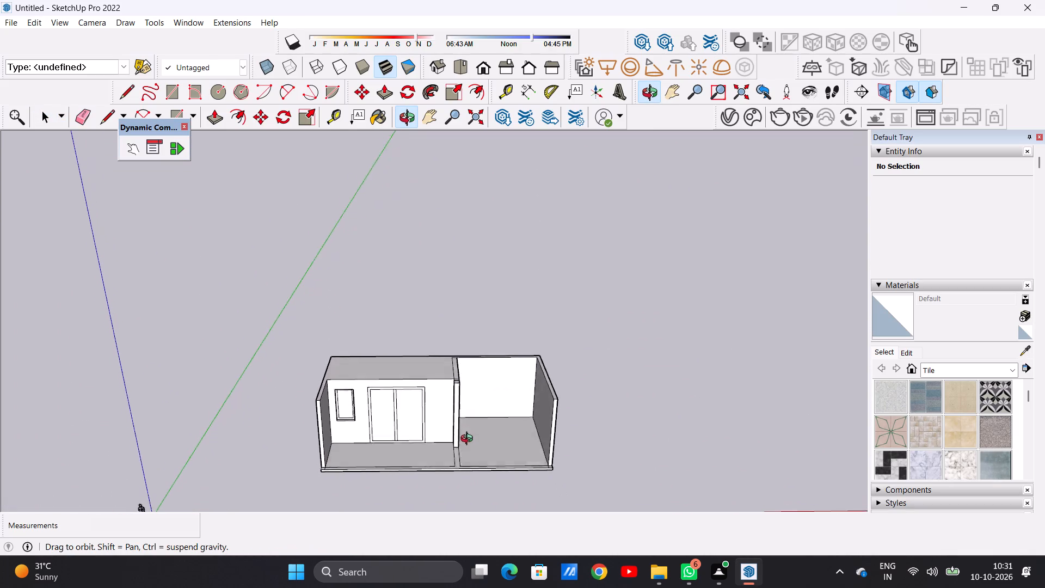
middle_click_drag(469, 440, 462, 464)
scroll(441, 416, "up", 6)
scroll(453, 460, "up", 3)
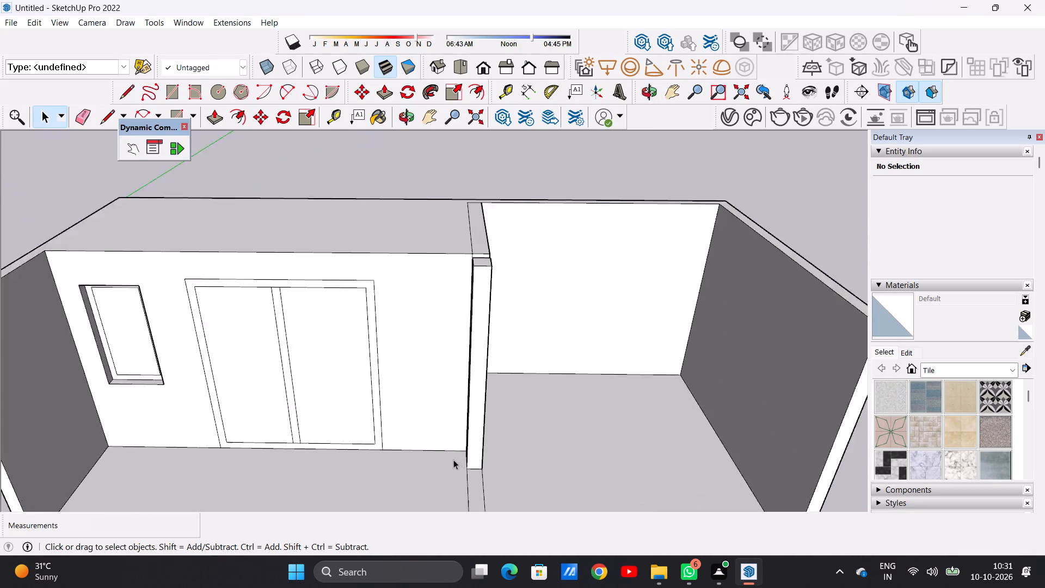
scroll(453, 460, "up", 5)
scroll(453, 460, "down", 12)
middle_click_drag(491, 415, 428, 421)
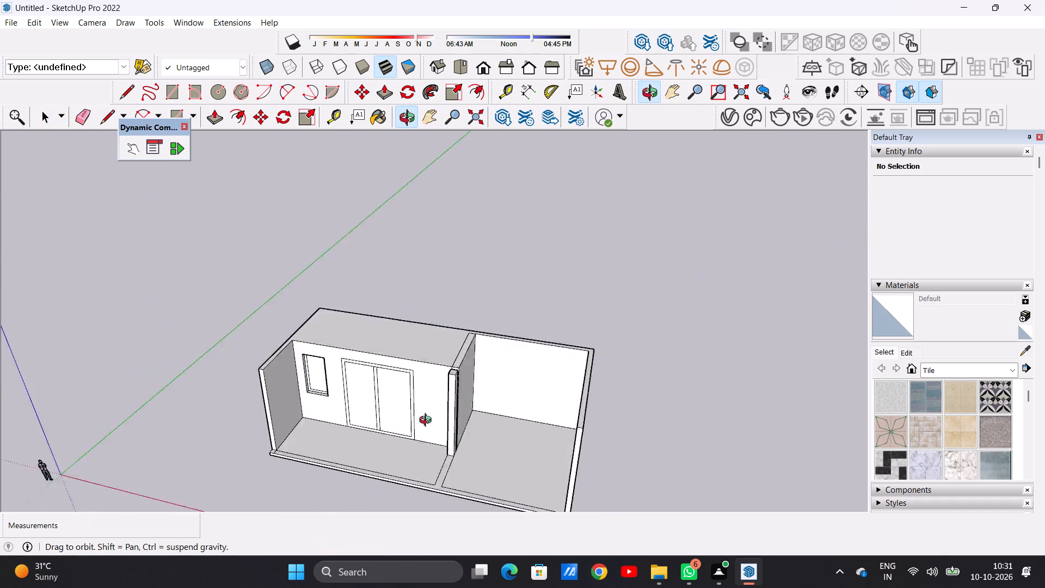
middle_click_drag(428, 421, 464, 474)
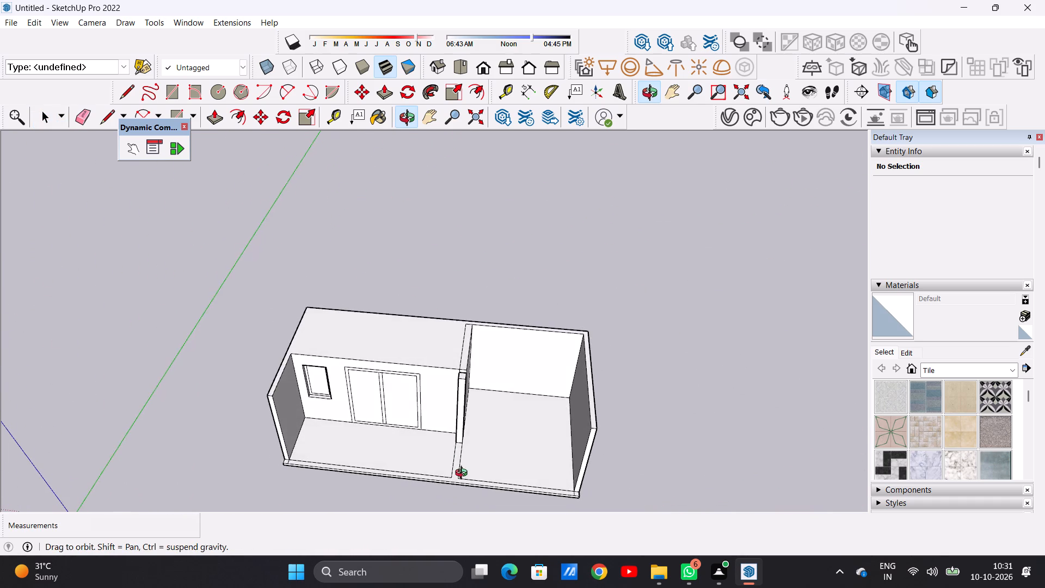
middle_click_drag(464, 474, 478, 394)
middle_click_drag(474, 412, 484, 457)
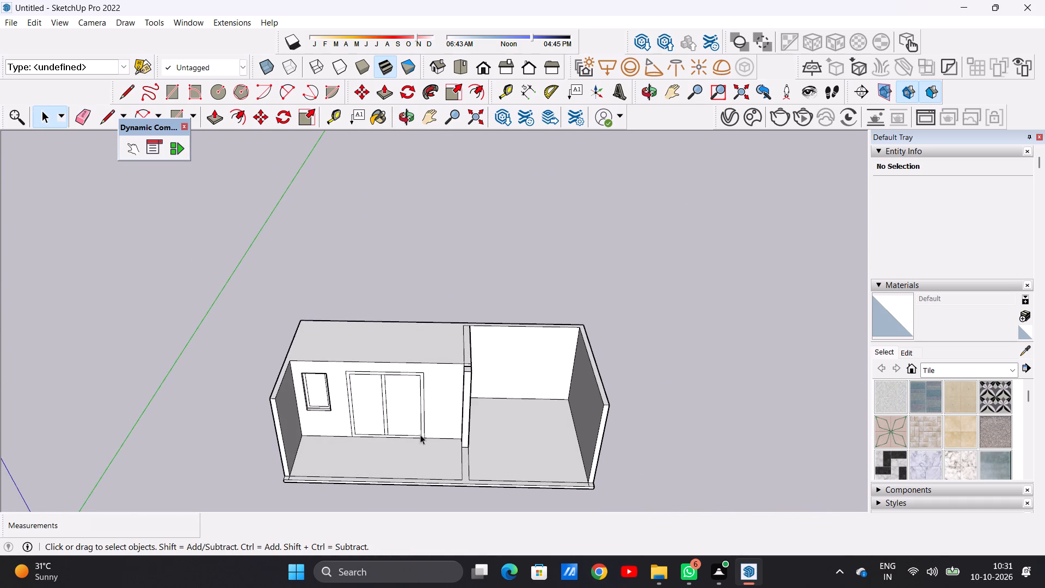
scroll(437, 424, "down", 3)
scroll(452, 484, "up", 5)
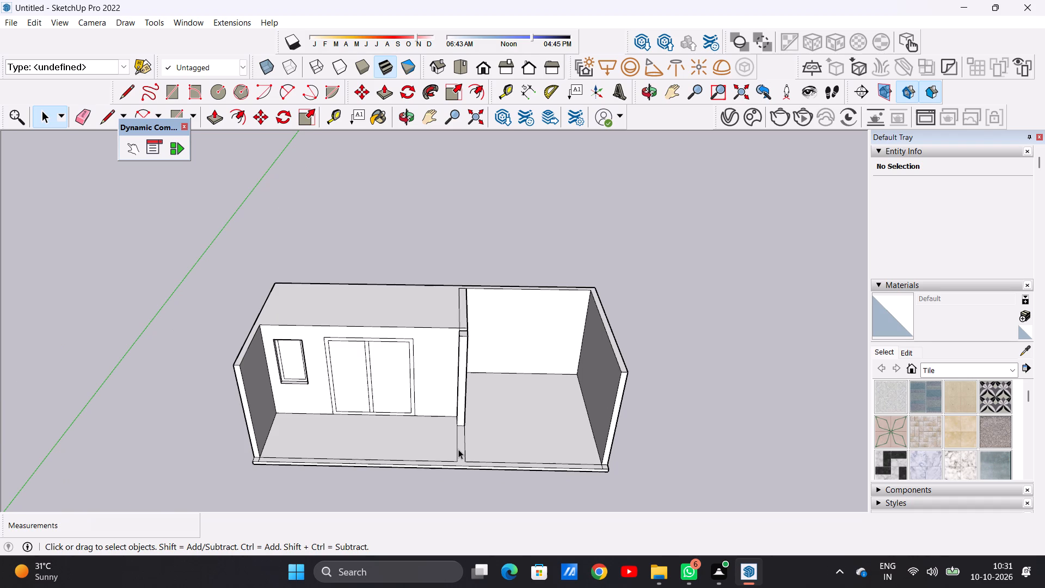
scroll(469, 362, "down", 1)
middle_click_drag(509, 387, 486, 330)
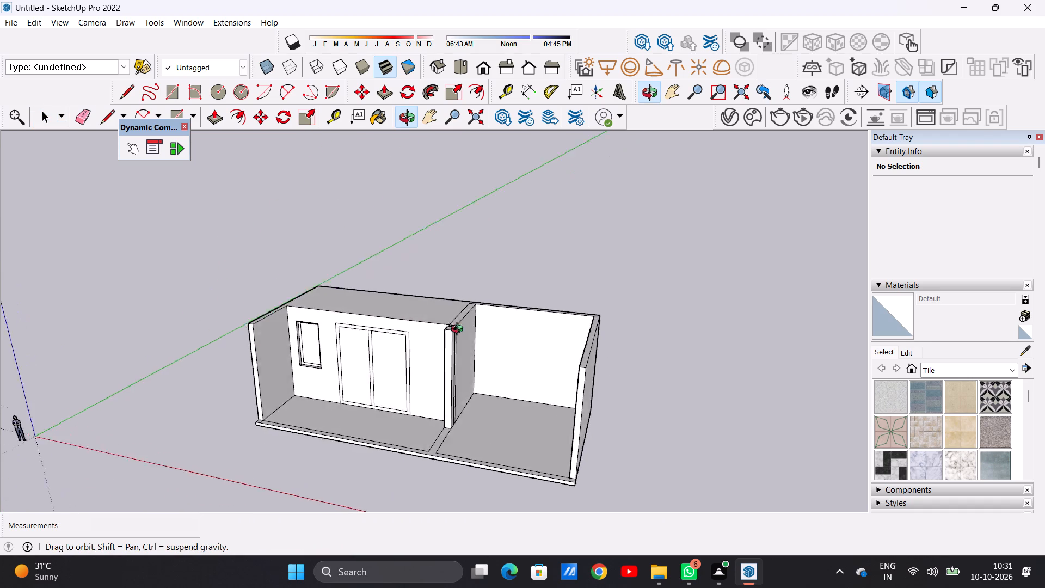
middle_click_drag(486, 330, 494, 368)
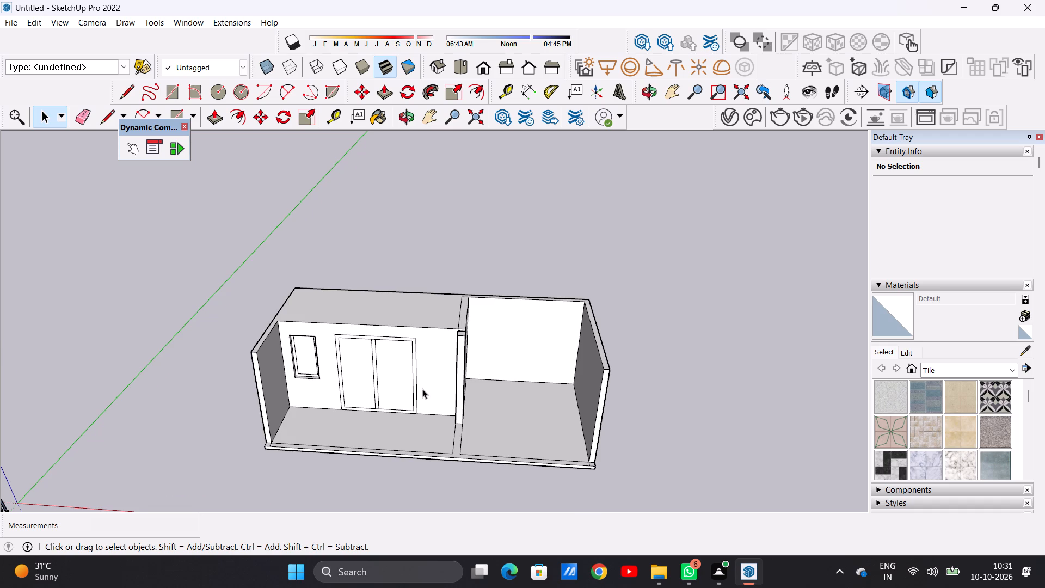
scroll(432, 384, "down", 4)
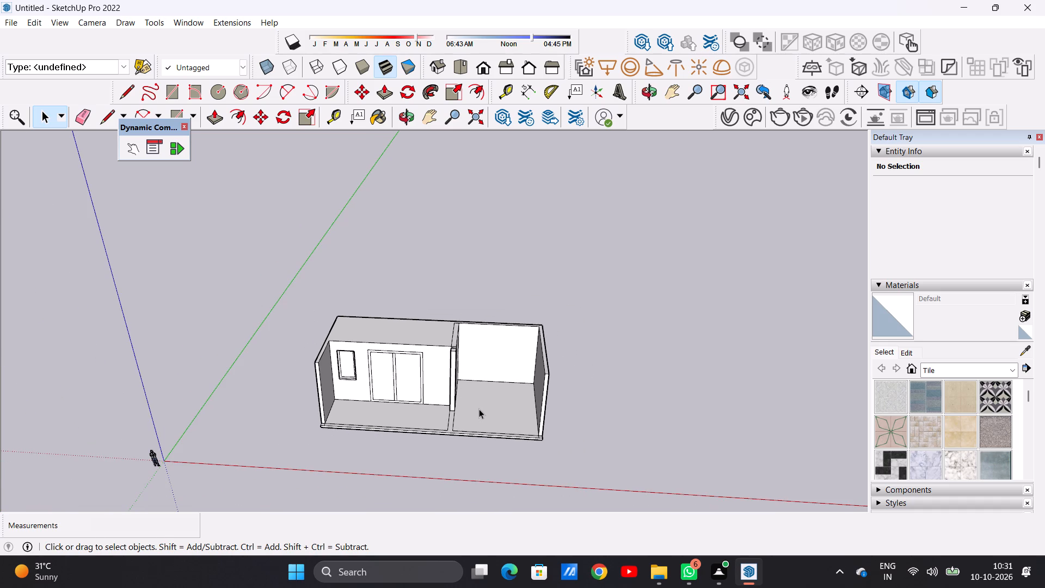
middle_click_drag(474, 409, 245, 405)
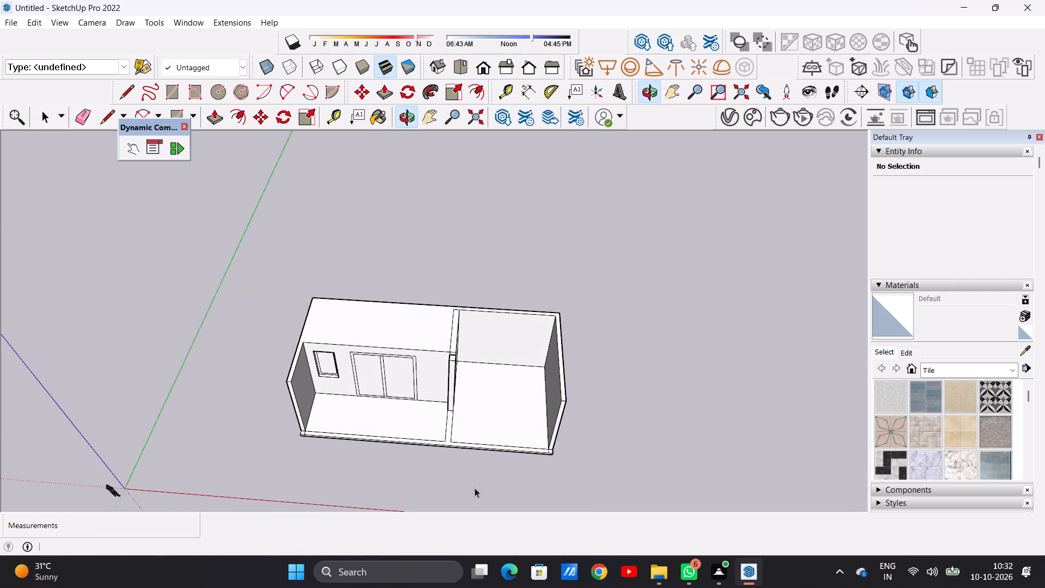
Push/Pull the top face of the rear block and walls up by 2'.
middle_click_drag(385, 335, 600, 318)
scroll(461, 351, "up", 9)
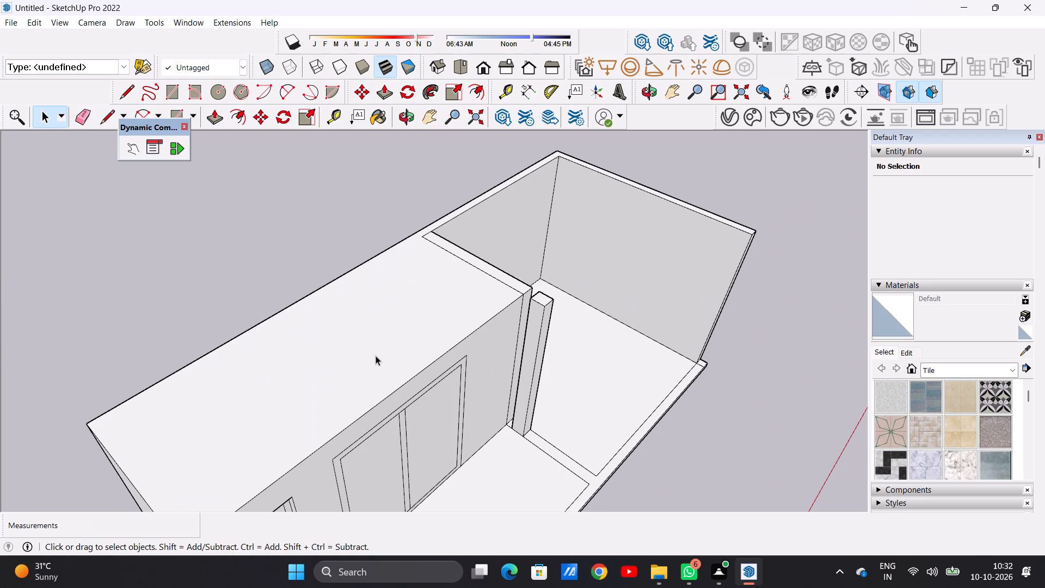
key("p")
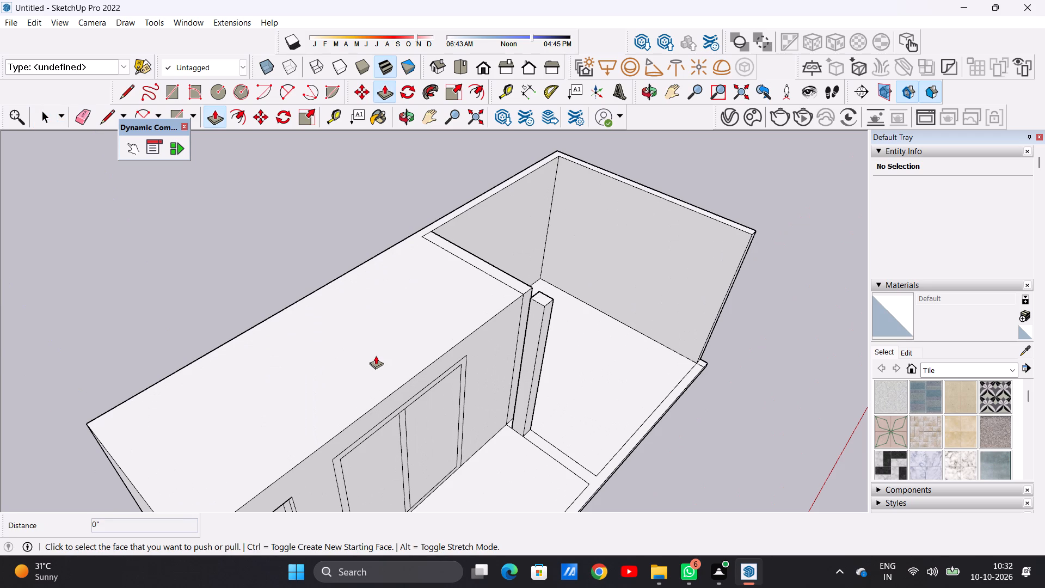
left_click(316, 367)
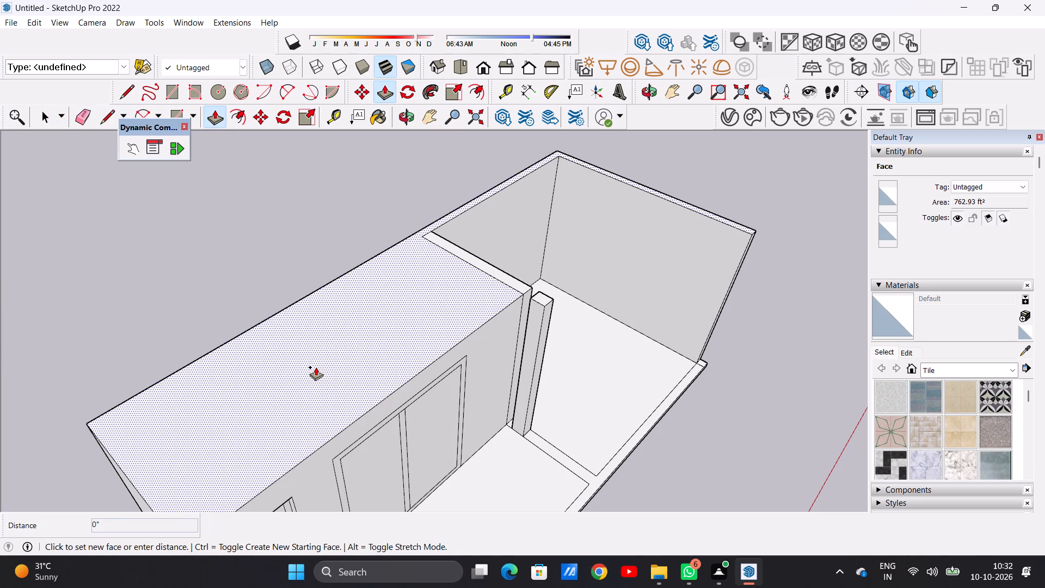
middle_click_drag(321, 350, 310, 297)
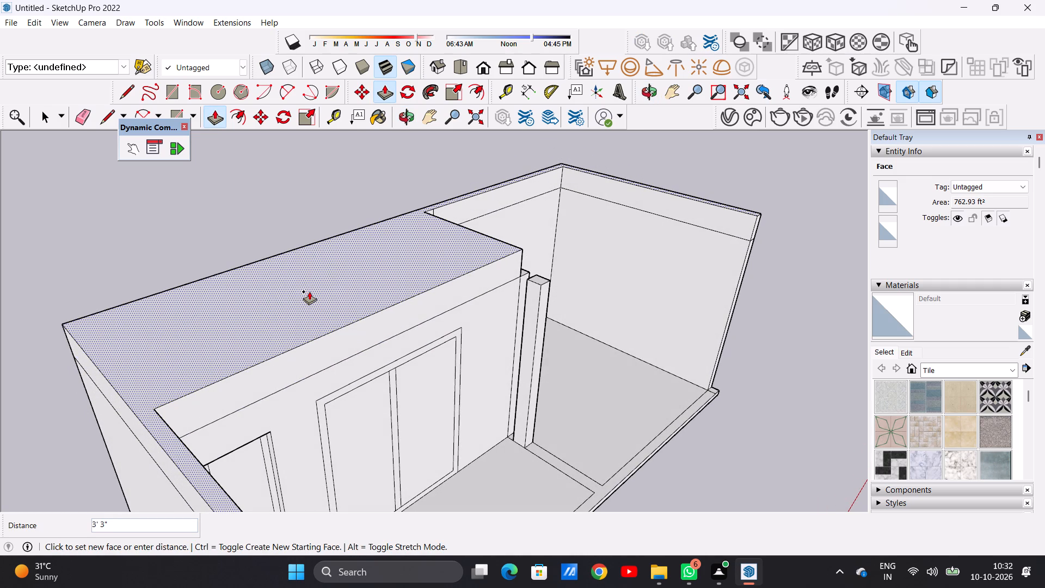
type("2'")
key("Return")
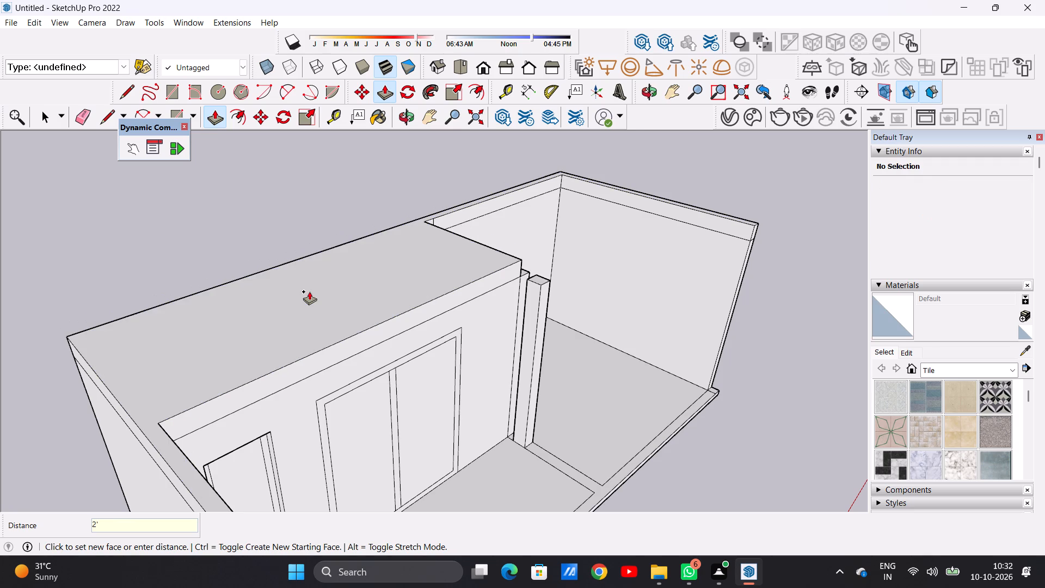
key("space")
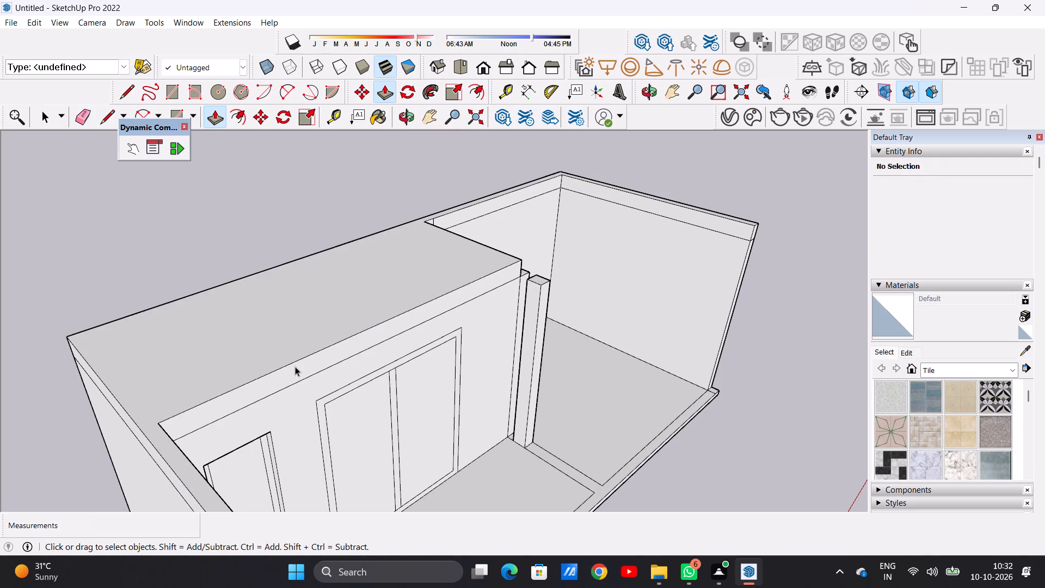
Push/Pull the raised top face of the rear block and walls back down by 1'.
middle_click_drag(295, 366, 211, 316)
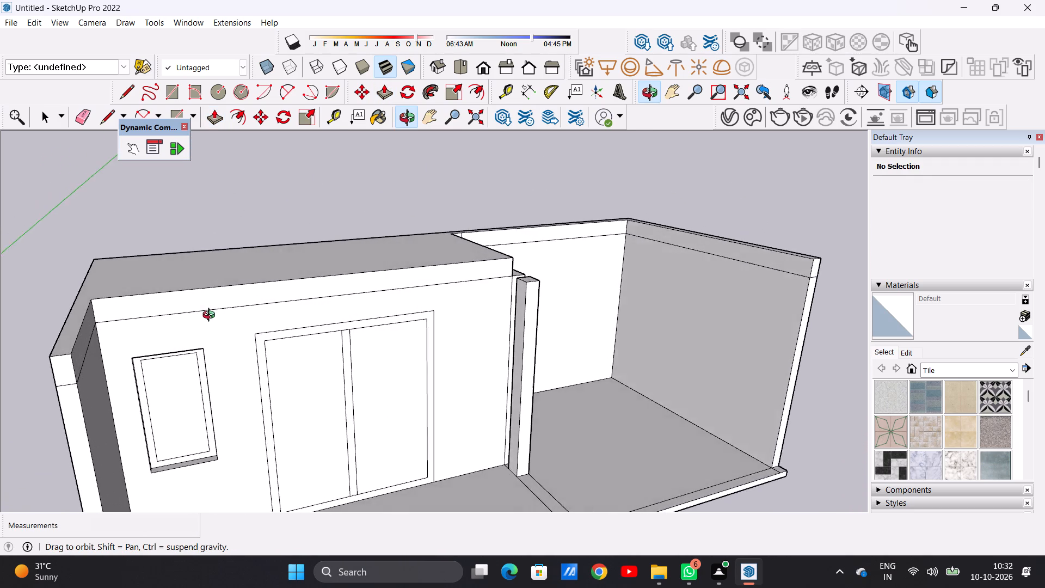
middle_click_drag(211, 316, 183, 351)
scroll(188, 352, "down", 1)
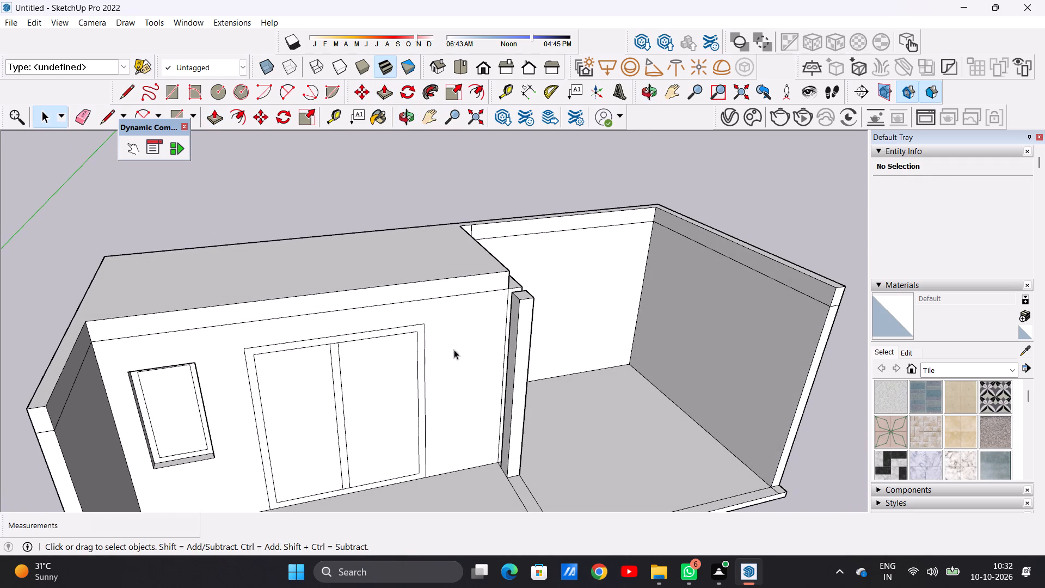
middle_click_drag(450, 353, 210, 338)
scroll(372, 285, "up", 6)
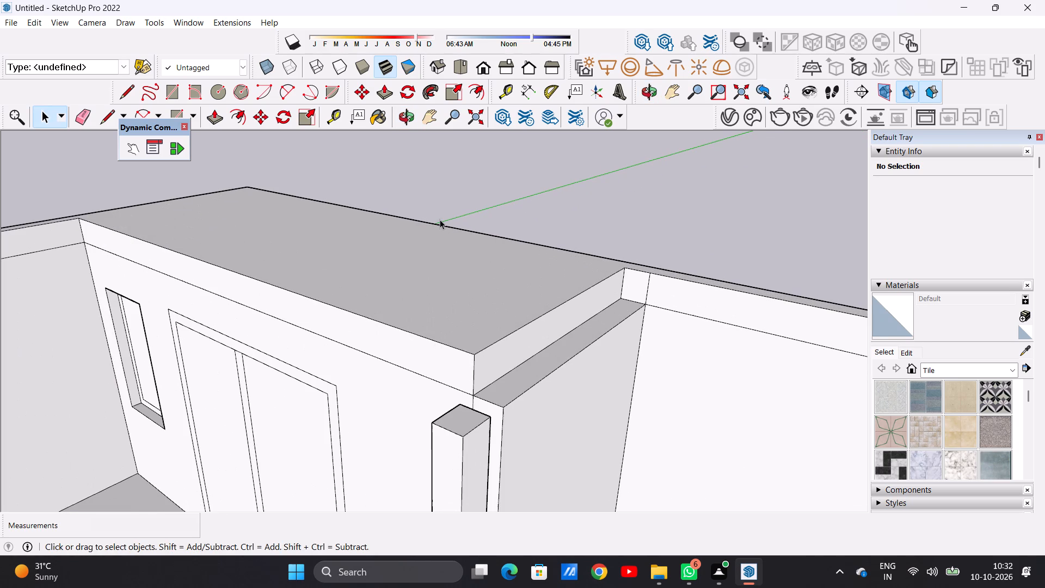
key("p")
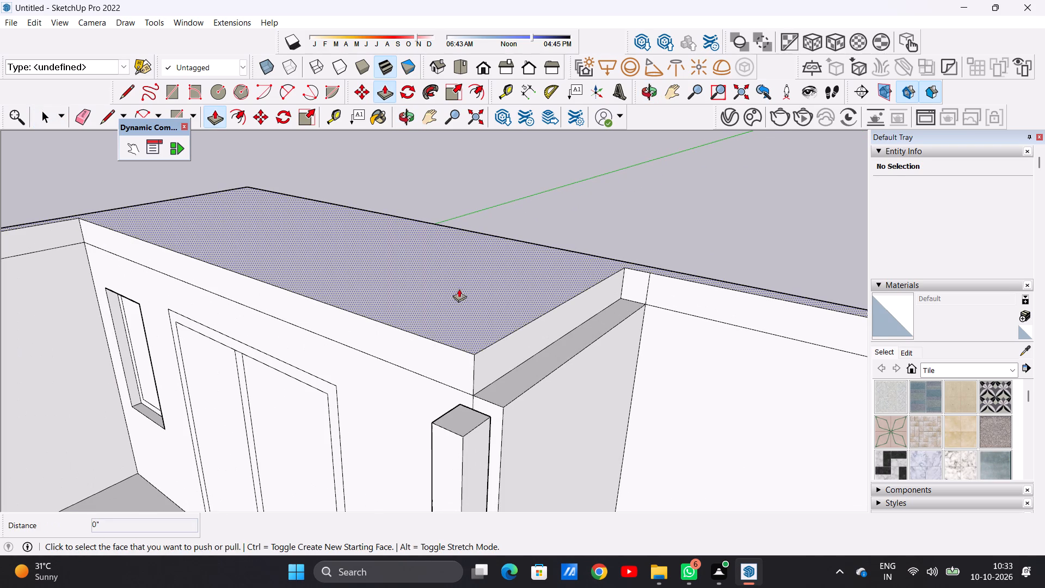
left_click(459, 291)
type("1'")
key("Return")
key("space")
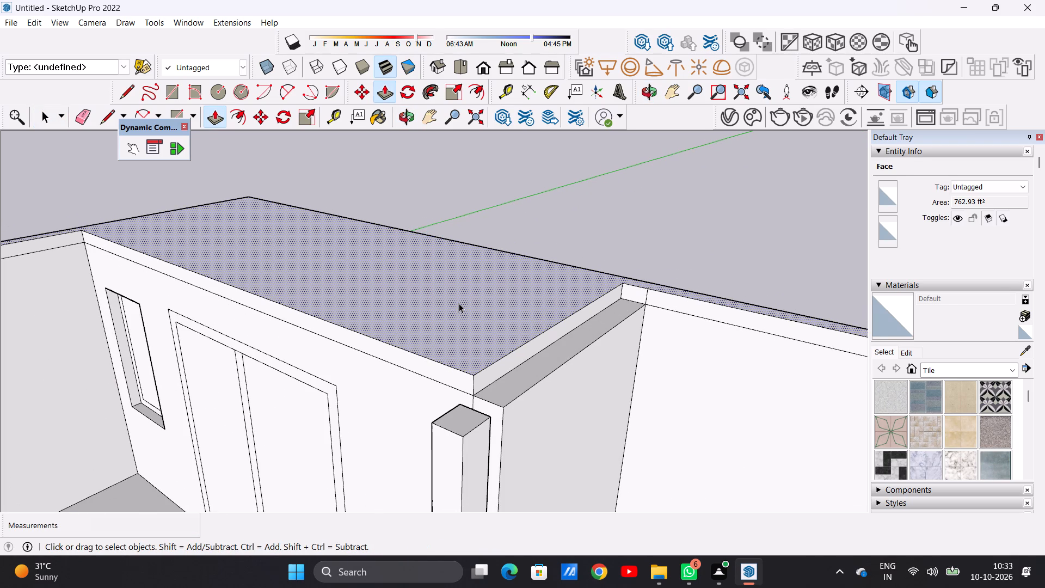
Push/Pull the raised slab's end face about 1' 6" across the top of the partition wall to its far edge.
scroll(454, 308, "down", 6)
middle_click_drag(398, 288, 441, 352)
scroll(431, 248, "down", 5)
middle_click_drag(538, 347, 503, 306)
scroll(462, 296, "up", 10)
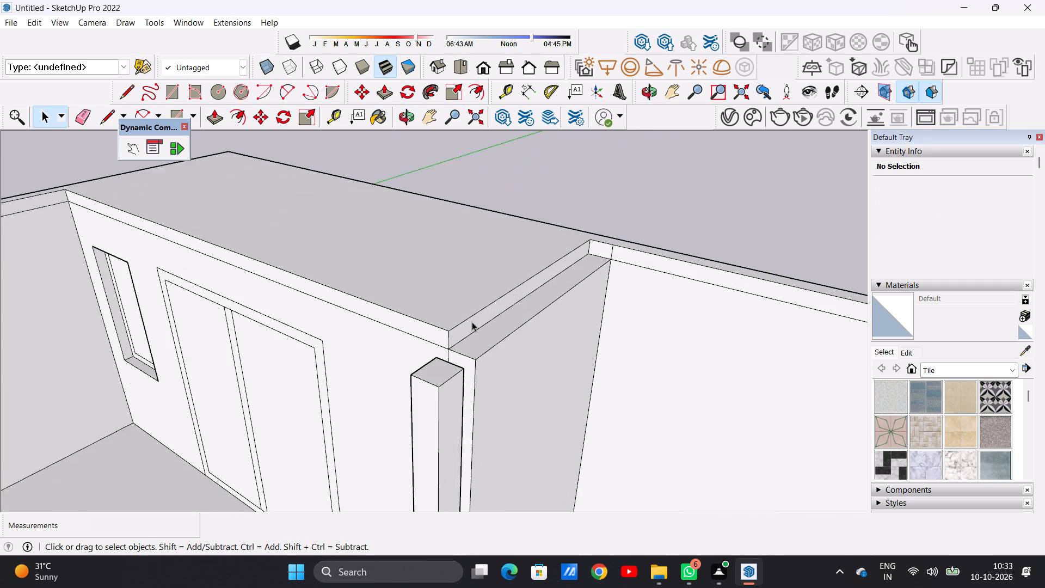
scroll(472, 322, "up", 2)
key("p")
scroll(472, 322, "up", 4)
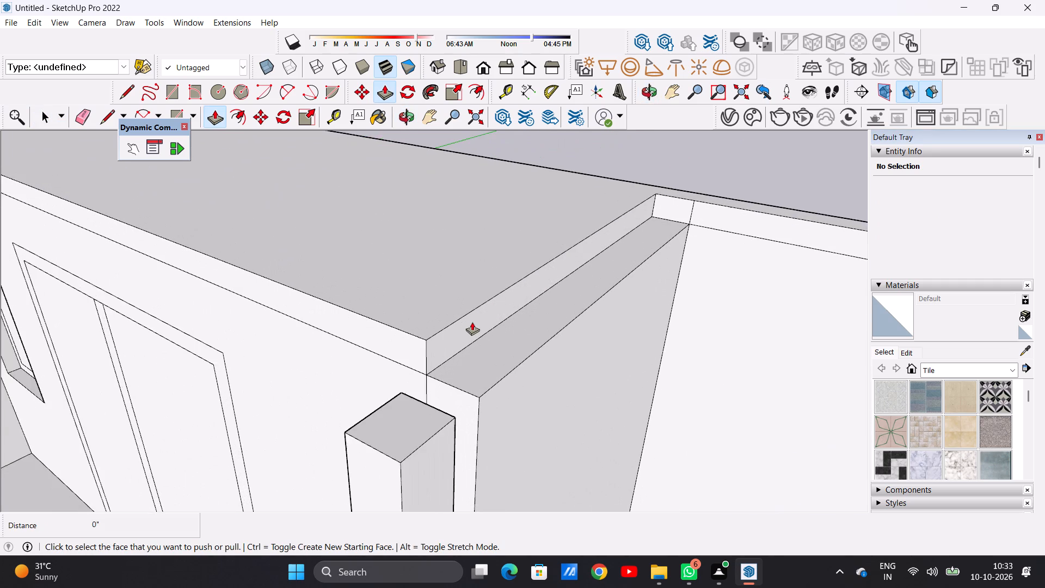
scroll(472, 322, "up", 2)
left_click(460, 328)
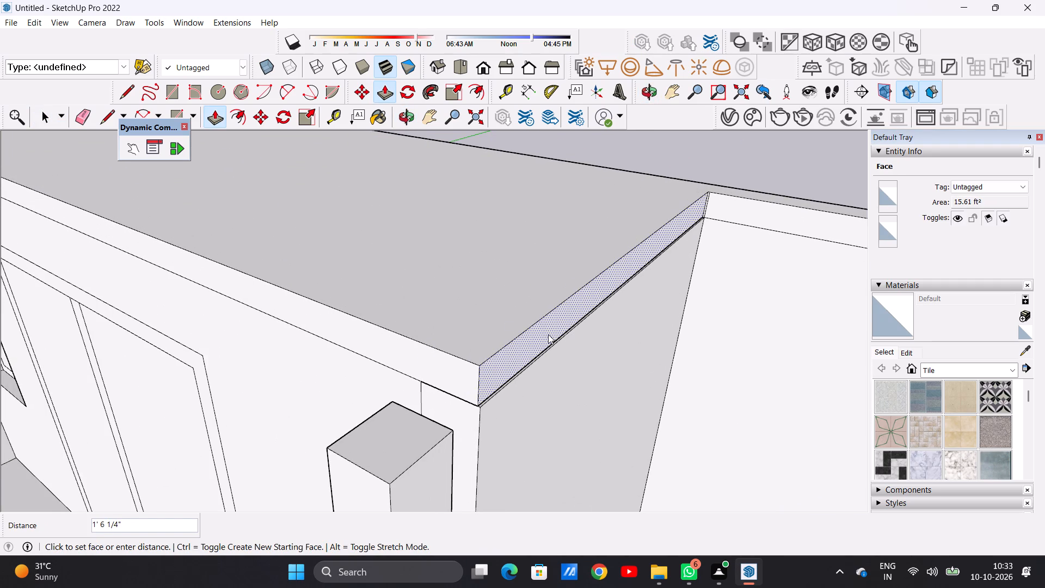
left_click(556, 349)
Extend the slab's end face about 26' 11 1/16" over the open bay to the far side wall.
left_click(517, 362)
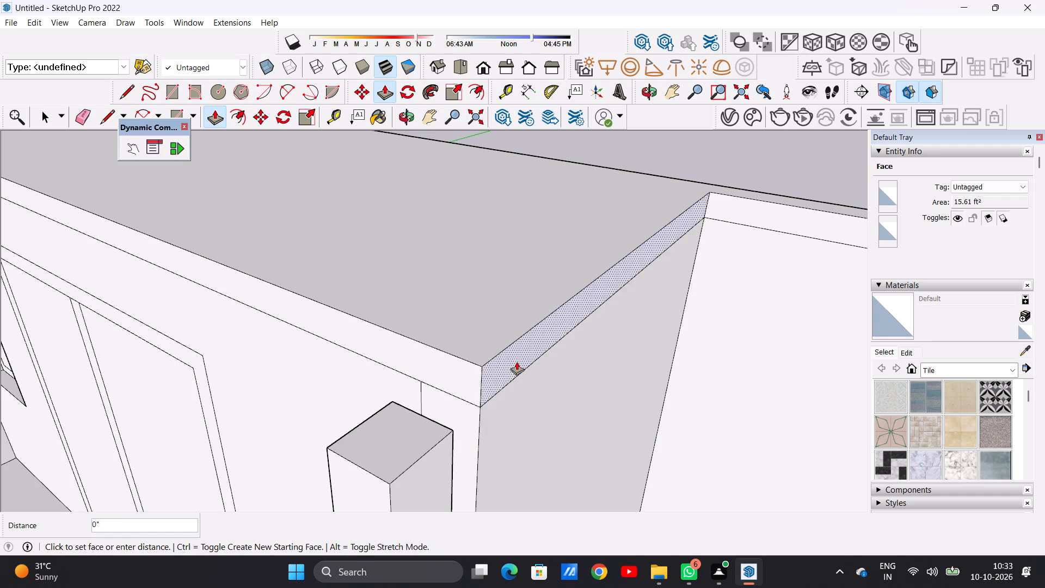
scroll(598, 378, "down", 20)
scroll(598, 378, "down", 1)
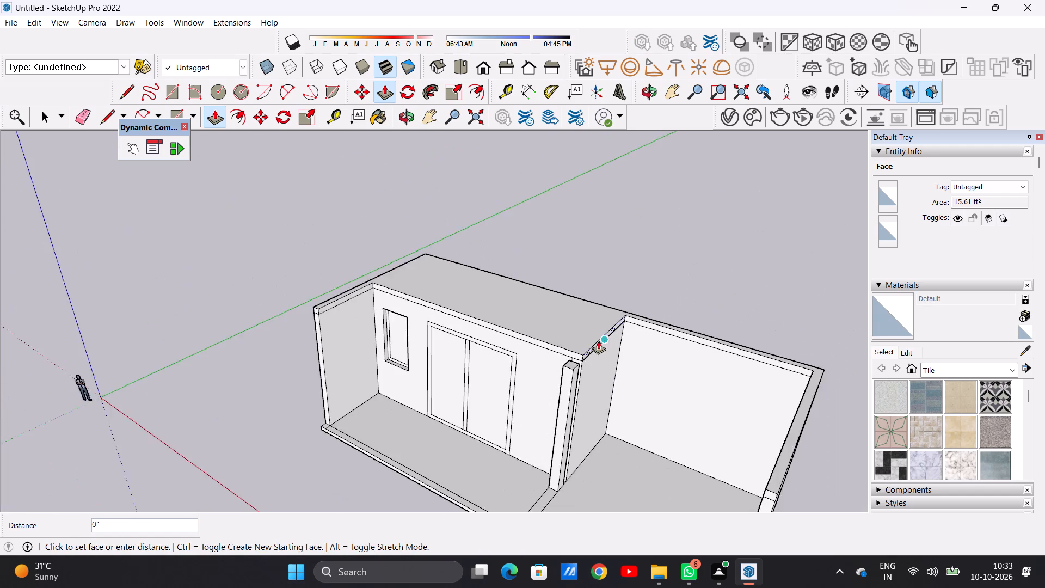
scroll(598, 341, "down", 9)
middle_click_drag(618, 373, 672, 389)
scroll(678, 304, "up", 7)
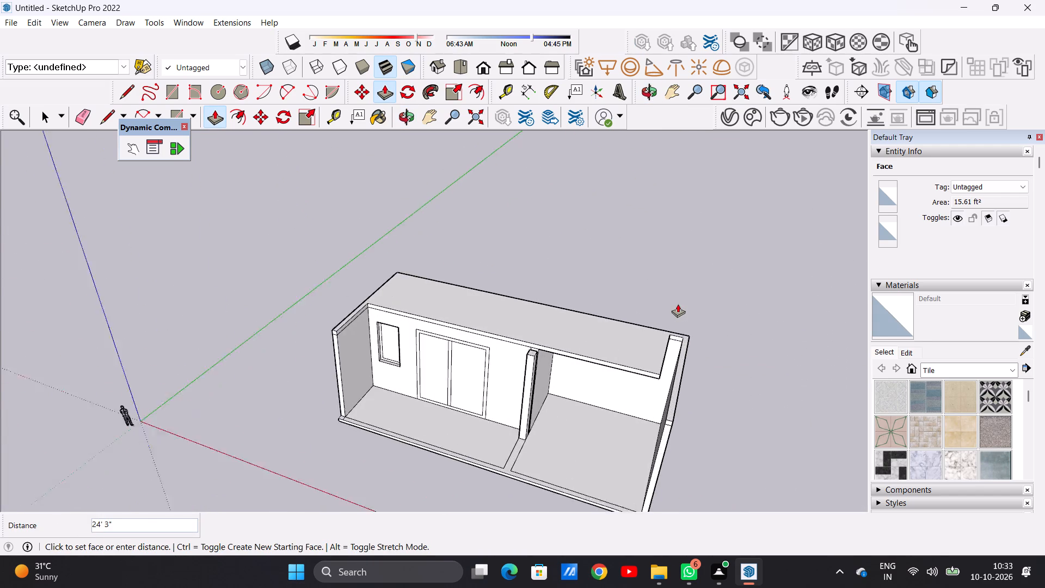
scroll(678, 351, "up", 14)
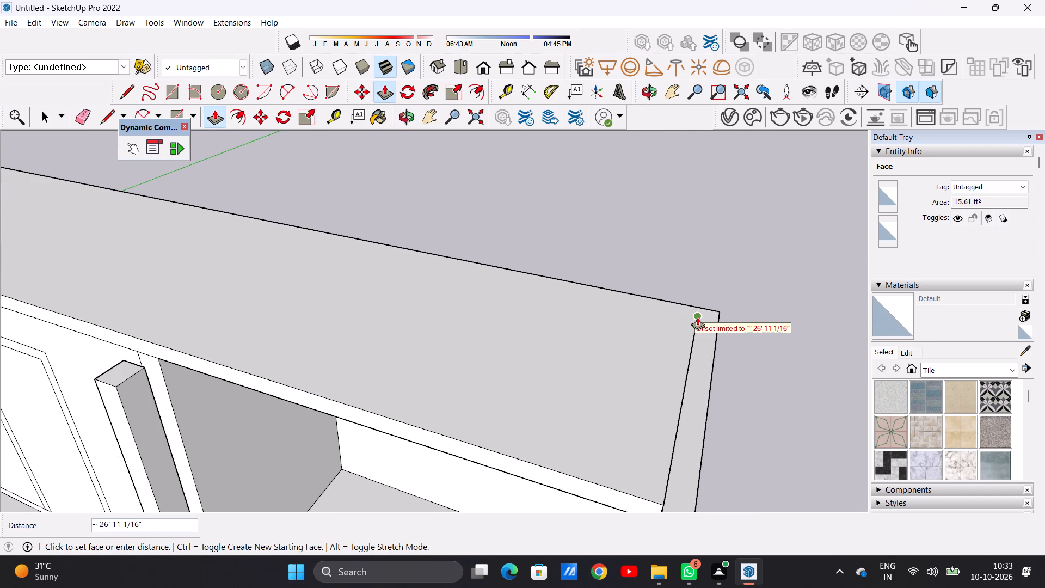
left_click(697, 316)
Pull the slab's long front edge face forward about 12' 9 9/16" to roof over both bays and the column.
scroll(685, 416, "down", 13)
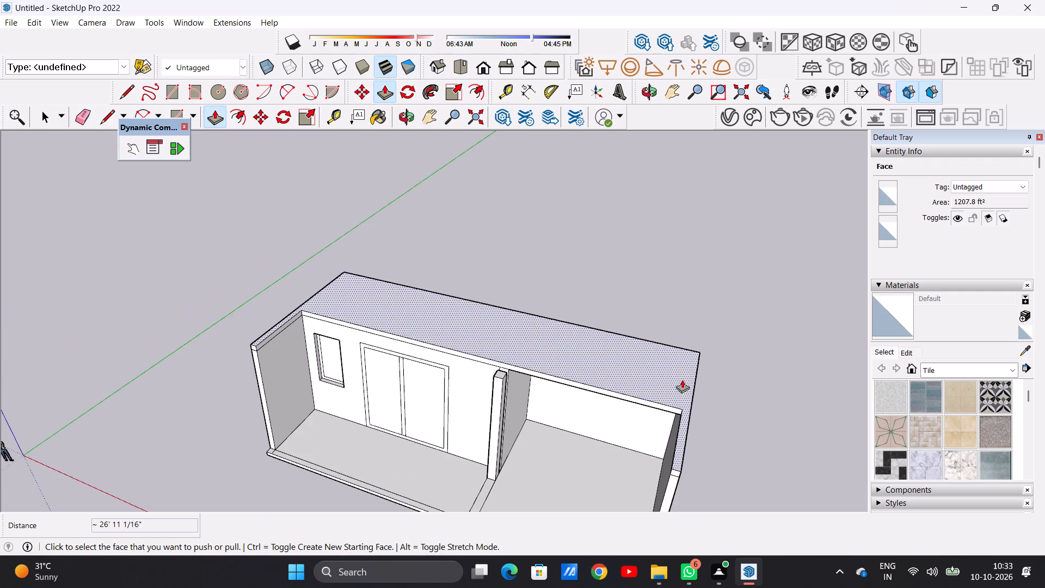
middle_click_drag(377, 381, 662, 368)
scroll(391, 385, "up", 2)
scroll(389, 384, "down", 1)
scroll(389, 384, "up", 4)
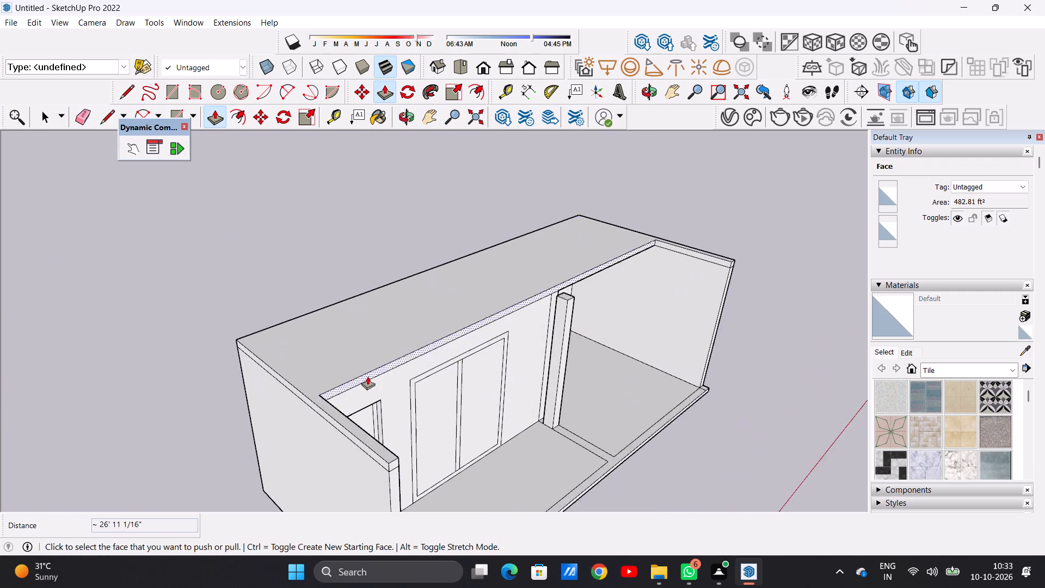
scroll(358, 376, "up", 5)
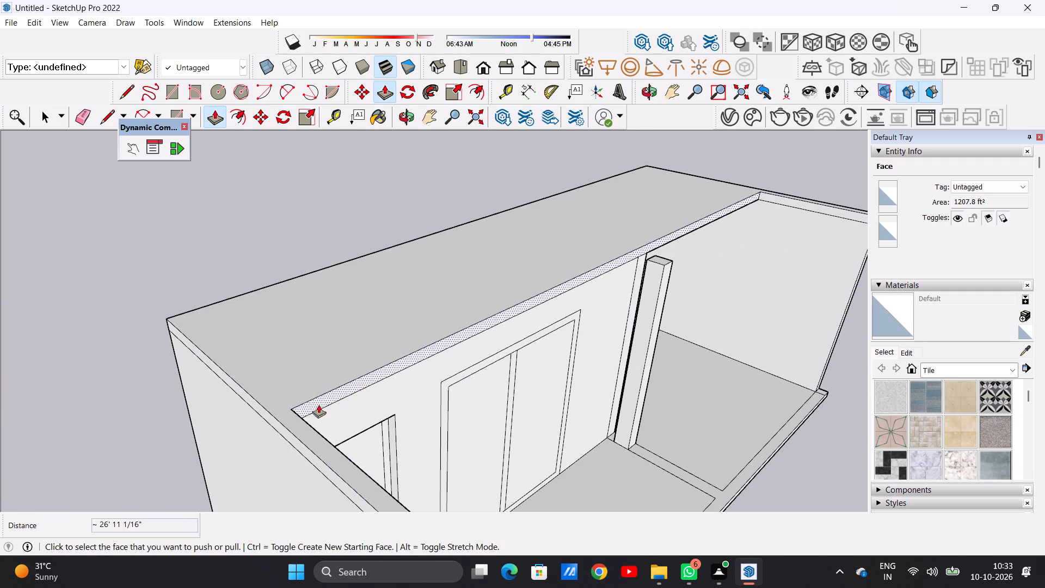
scroll(366, 427, "up", 7)
left_click(243, 376)
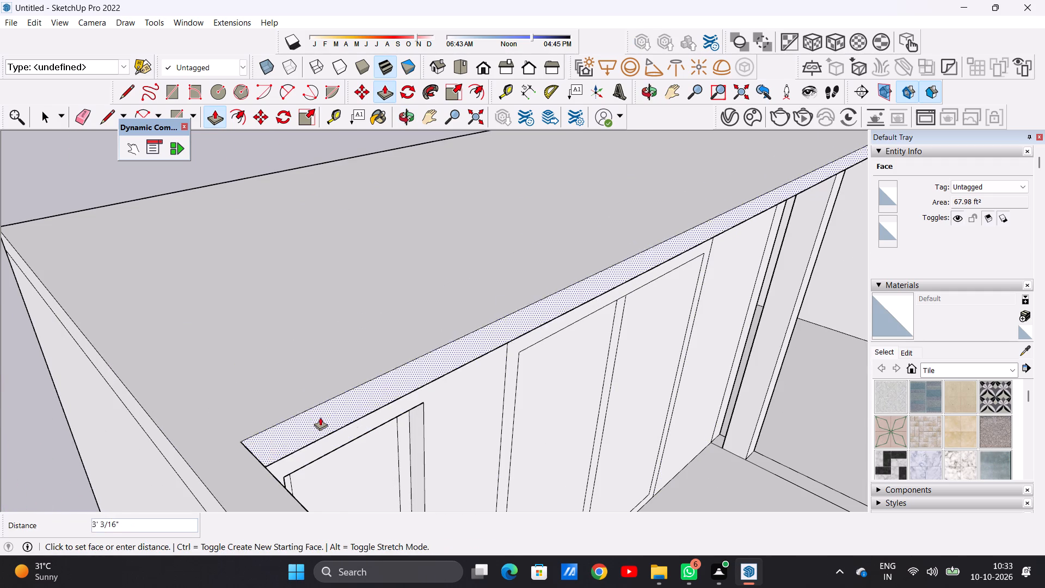
scroll(382, 420, "down", 9)
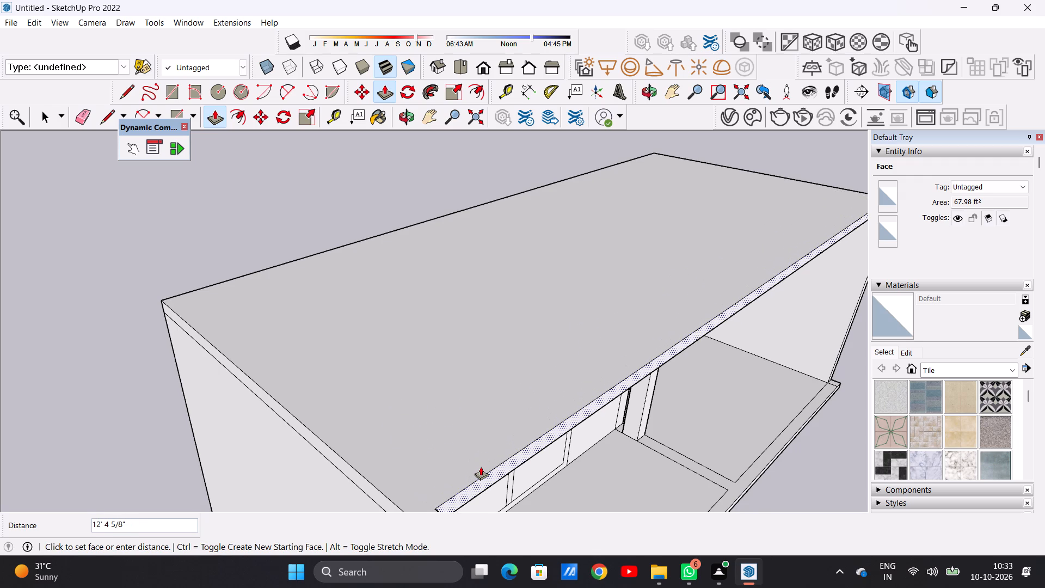
left_click(487, 471)
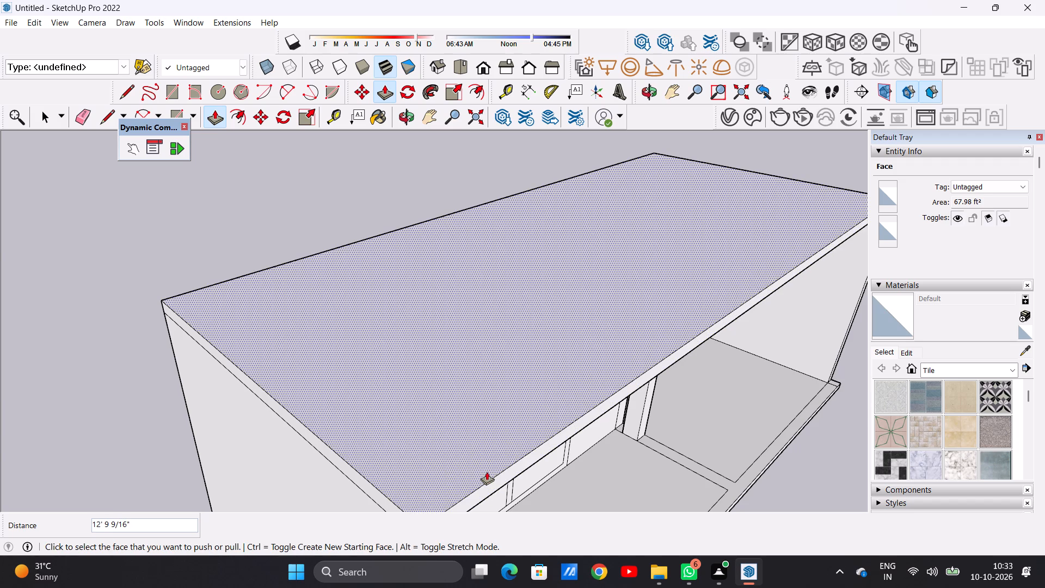
key("space")
Examine the roof slab over both bays from the front, above and below, including its front corner at the side wall.
scroll(460, 421, "down", 11)
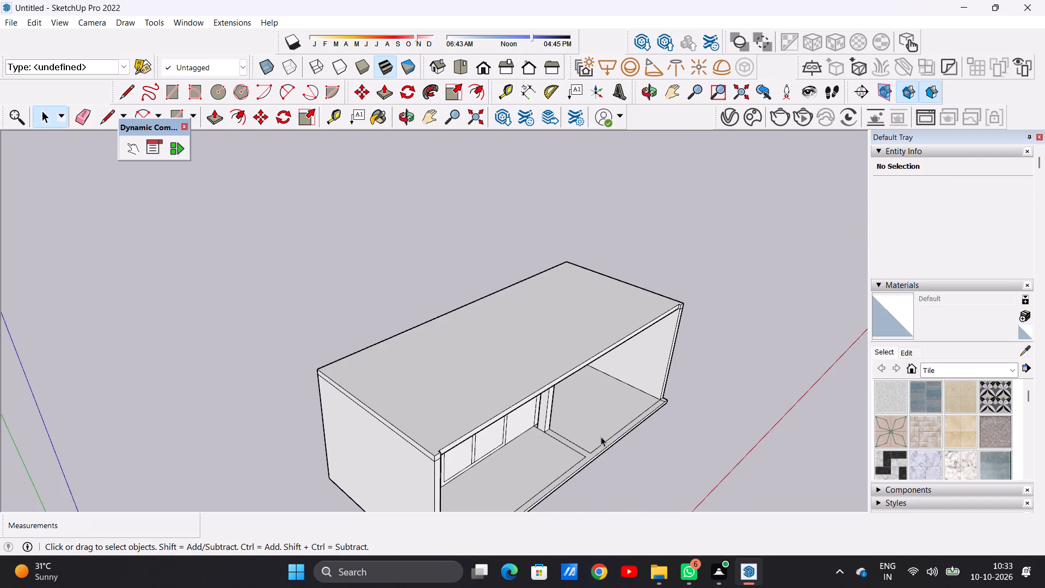
middle_click_drag(605, 443, 433, 304)
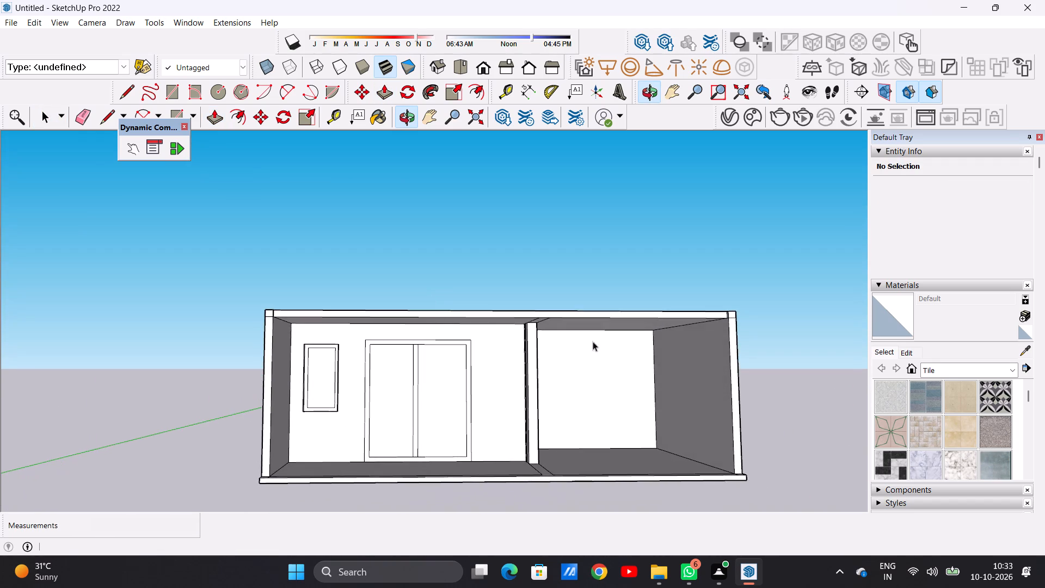
scroll(573, 365, "up", 4)
middle_click_drag(667, 345, 583, 403)
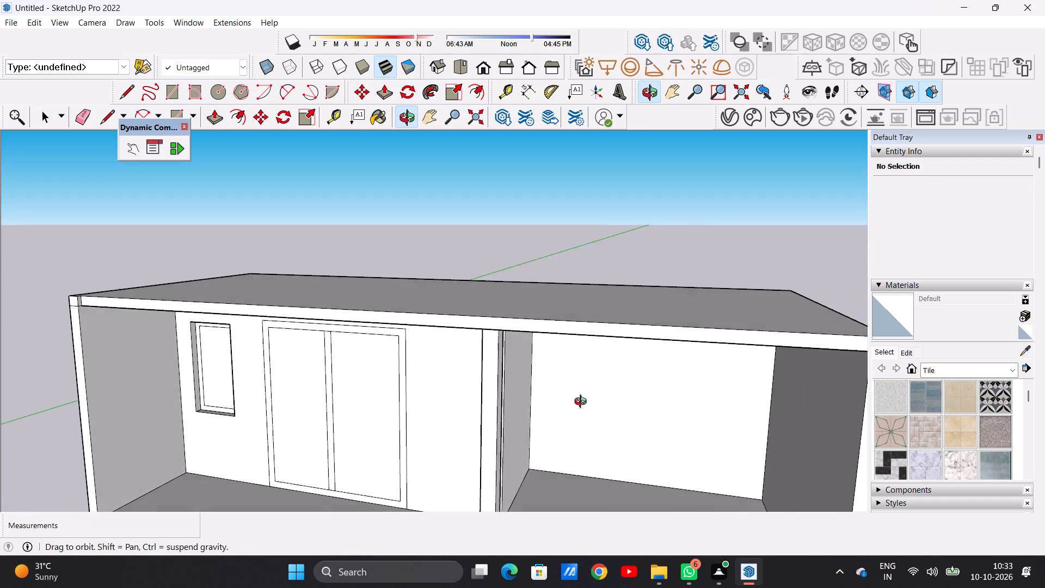
middle_click_drag(583, 403, 591, 402)
scroll(591, 402, "down", 11)
middle_click_drag(546, 423, 565, 438)
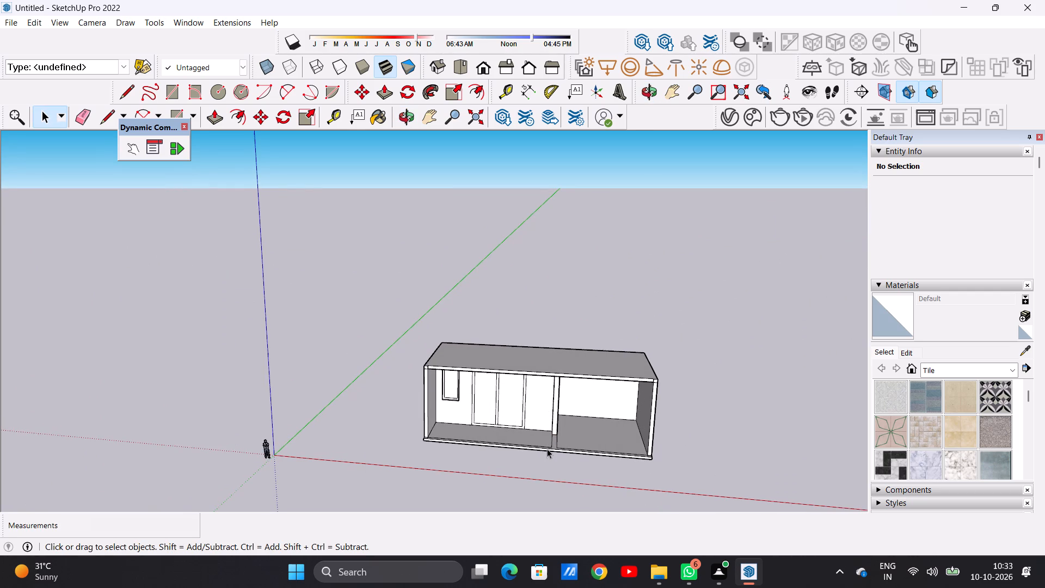
scroll(547, 449, "down", 3)
middle_click_drag(560, 420, 551, 269)
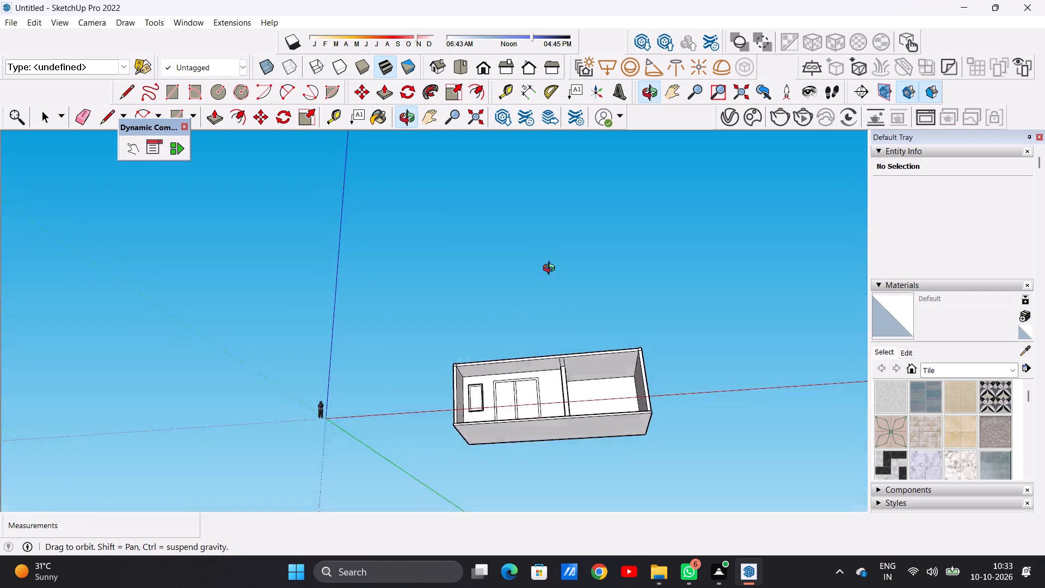
middle_click_drag(551, 269, 604, 416)
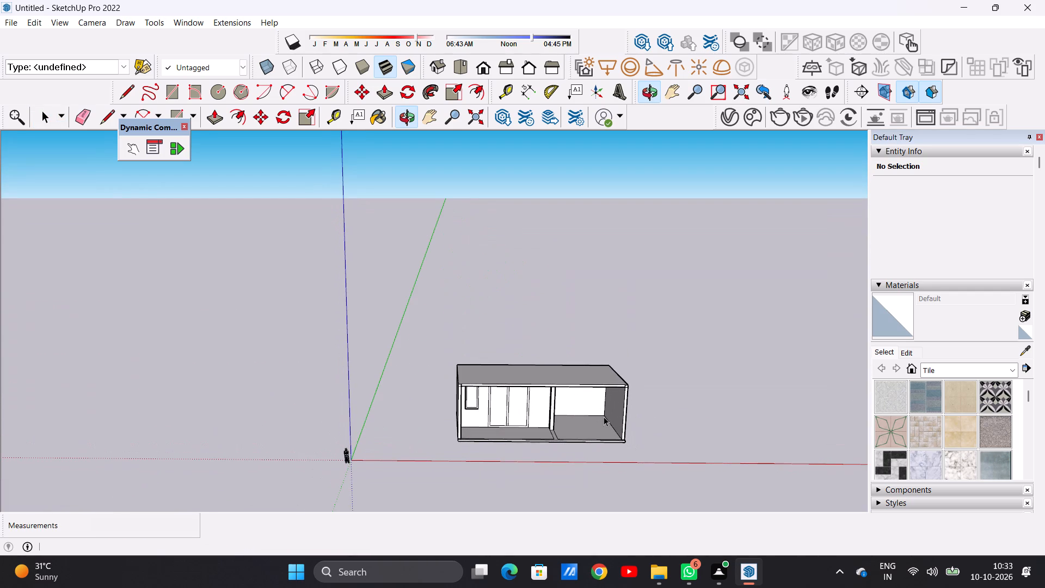
scroll(648, 394, "down", 1)
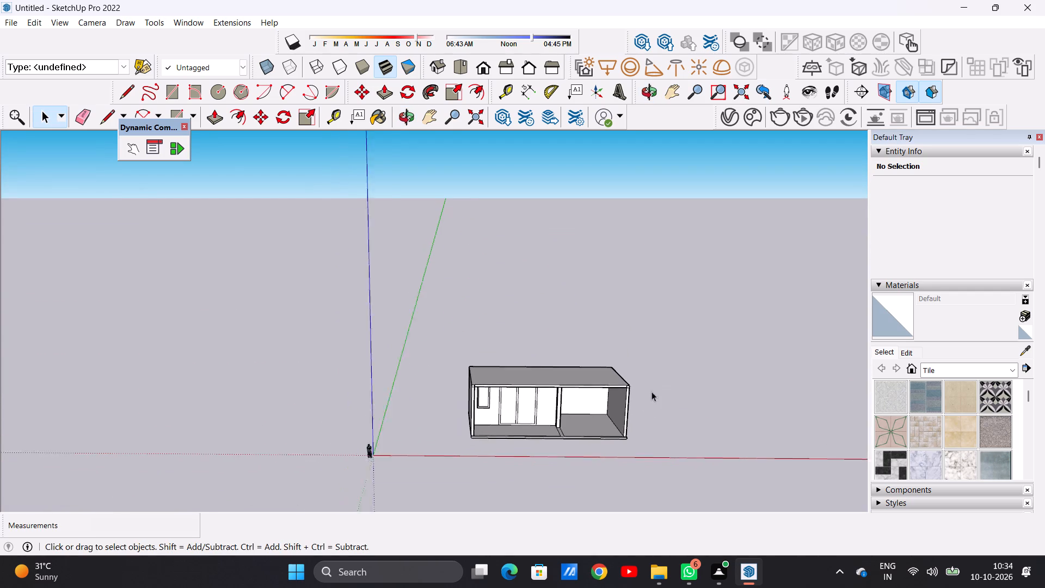
scroll(651, 391, "down", 1)
scroll(625, 389, "up", 19)
middle_click_drag(613, 384, 579, 346)
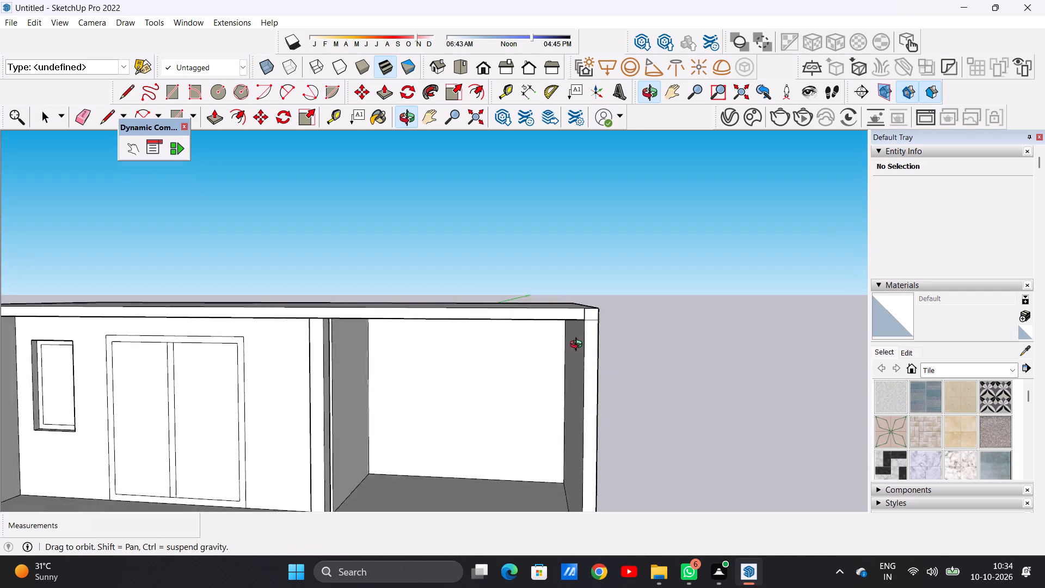
middle_click_drag(579, 346, 476, 400)
scroll(481, 368, "up", 15)
middle_click_drag(483, 390, 550, 395)
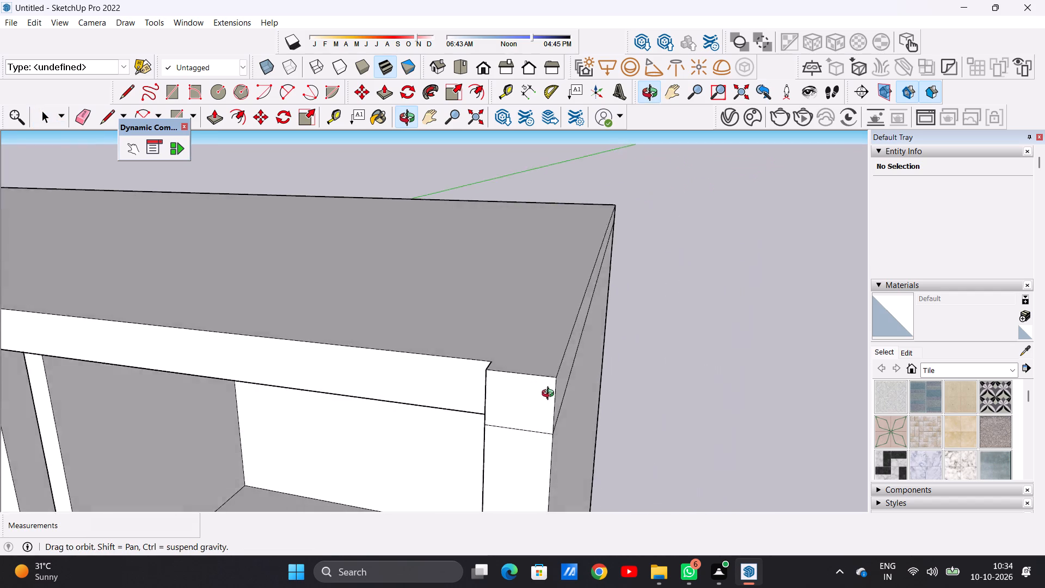
middle_click_drag(550, 395, 648, 407)
scroll(644, 359, "down", 9)
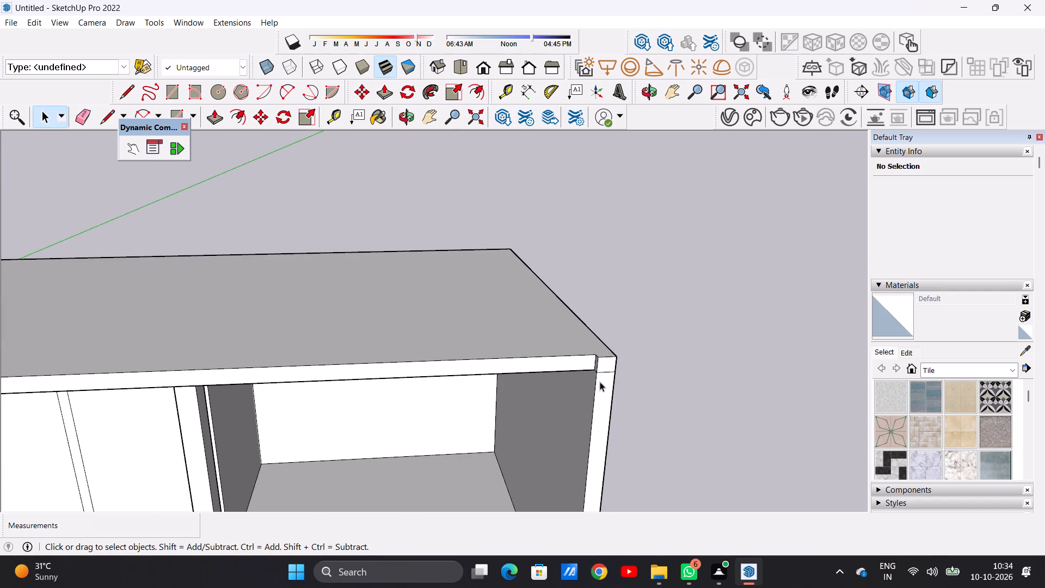
scroll(588, 333, "down", 4)
middle_click_drag(588, 356, 569, 401)
scroll(541, 375, "down", 7)
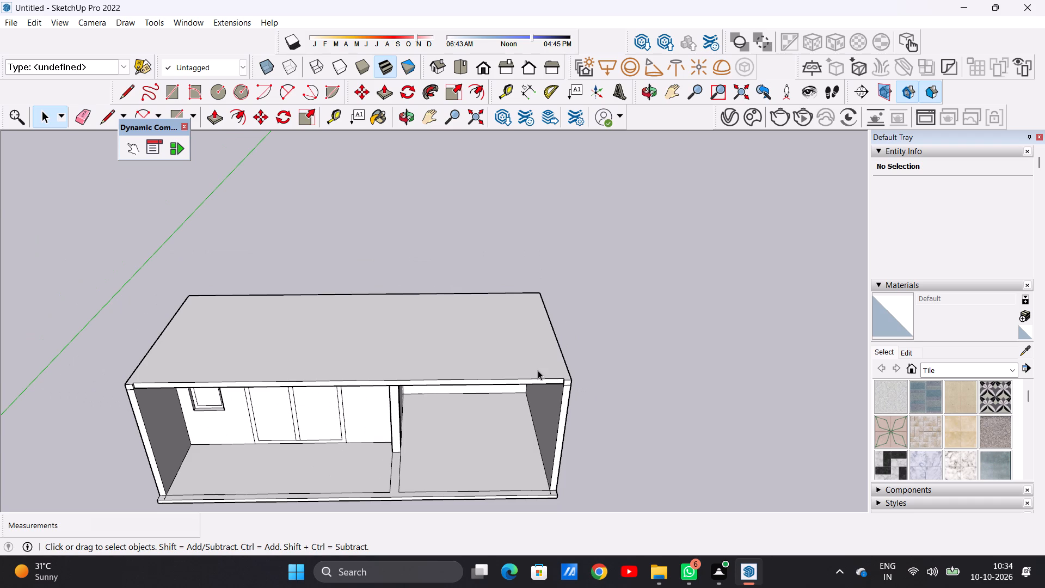
Examine the roofed floor module from above, the front and the side, including both bays, the column and the rear openings.
scroll(548, 403, "up", 5)
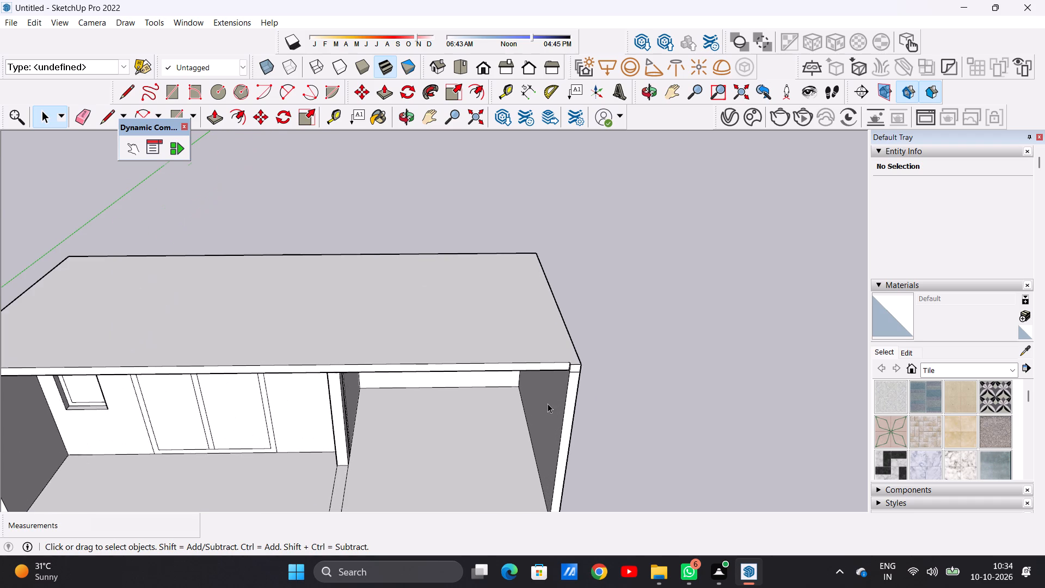
middle_click_drag(538, 323, 538, 402)
scroll(533, 362, "down", 5)
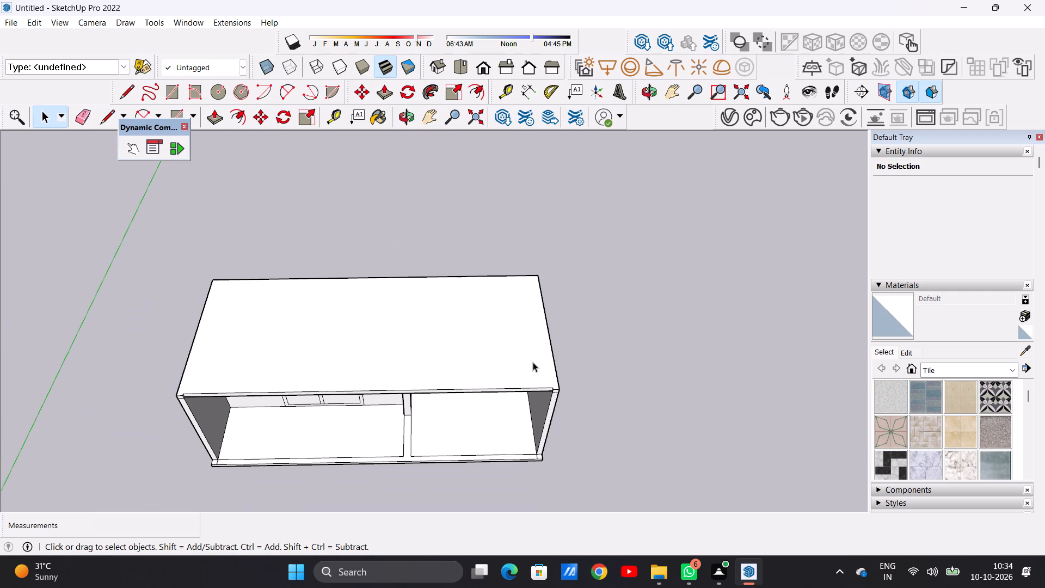
scroll(533, 362, "down", 2)
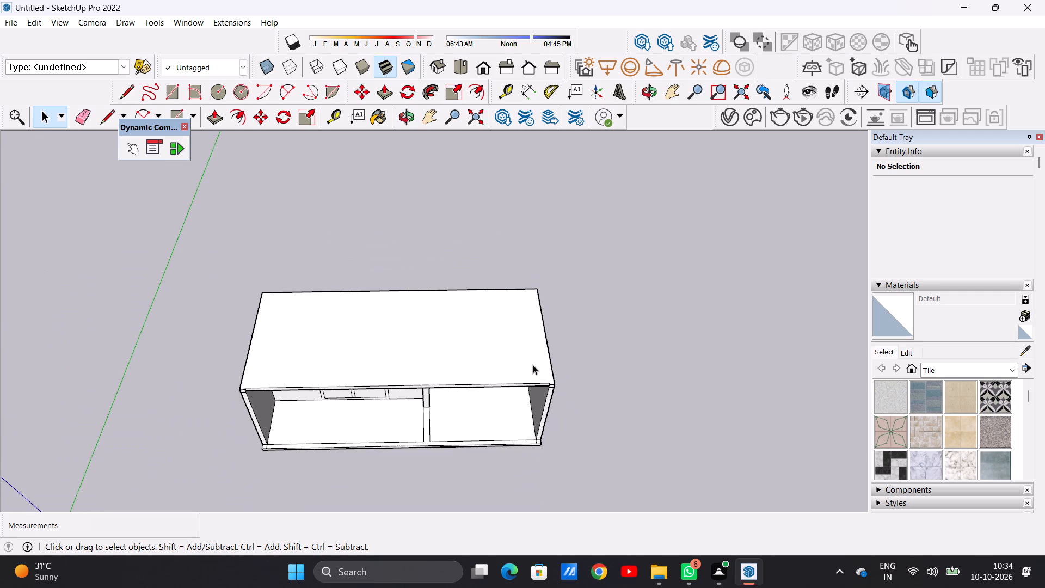
middle_click_drag(522, 405, 513, 329)
scroll(499, 383, "up", 5)
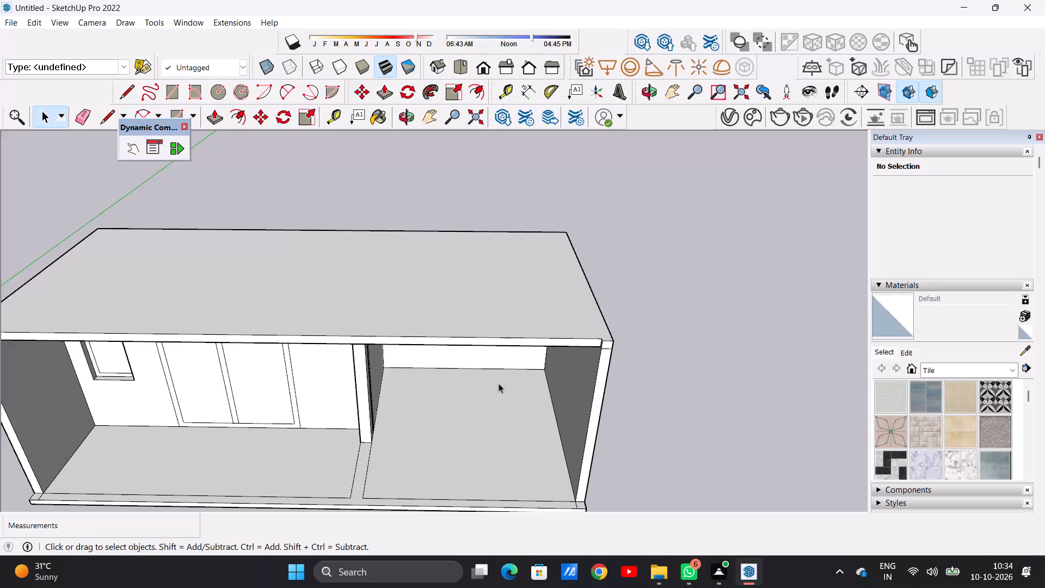
scroll(503, 388, "down", 1)
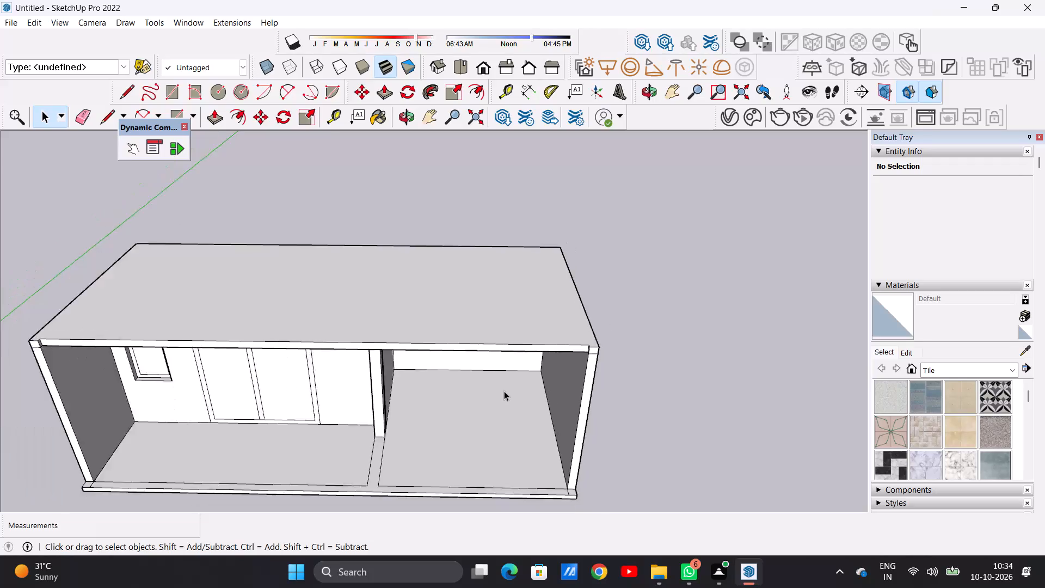
scroll(504, 391, "down", 1)
middle_click_drag(497, 407, 333, 313)
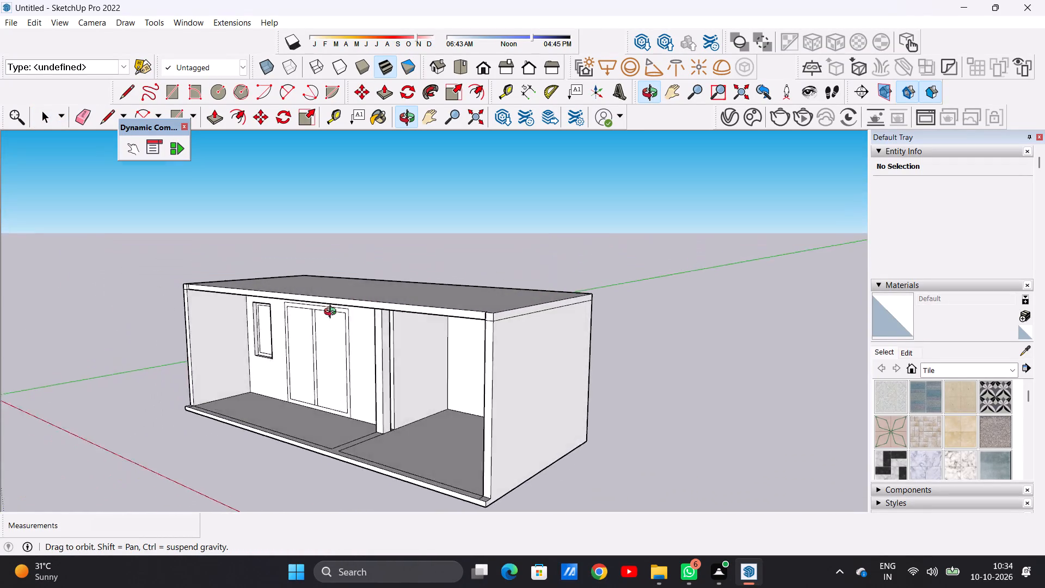
middle_click_drag(333, 313, 317, 321)
middle_click_drag(313, 323, 517, 291)
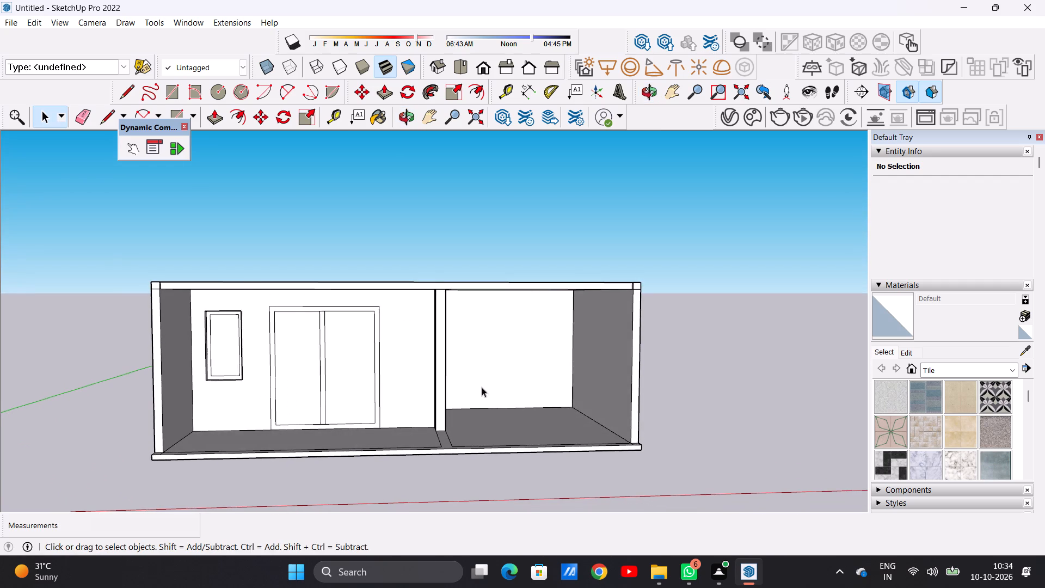
middle_click_drag(477, 402, 466, 432)
scroll(441, 392, "down", 2)
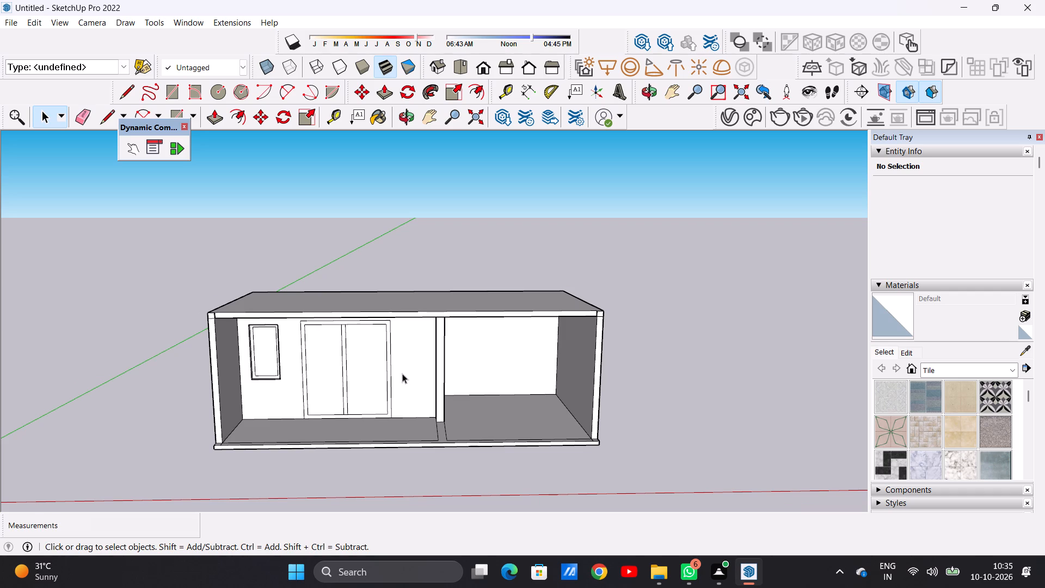
scroll(402, 391, "down", 3)
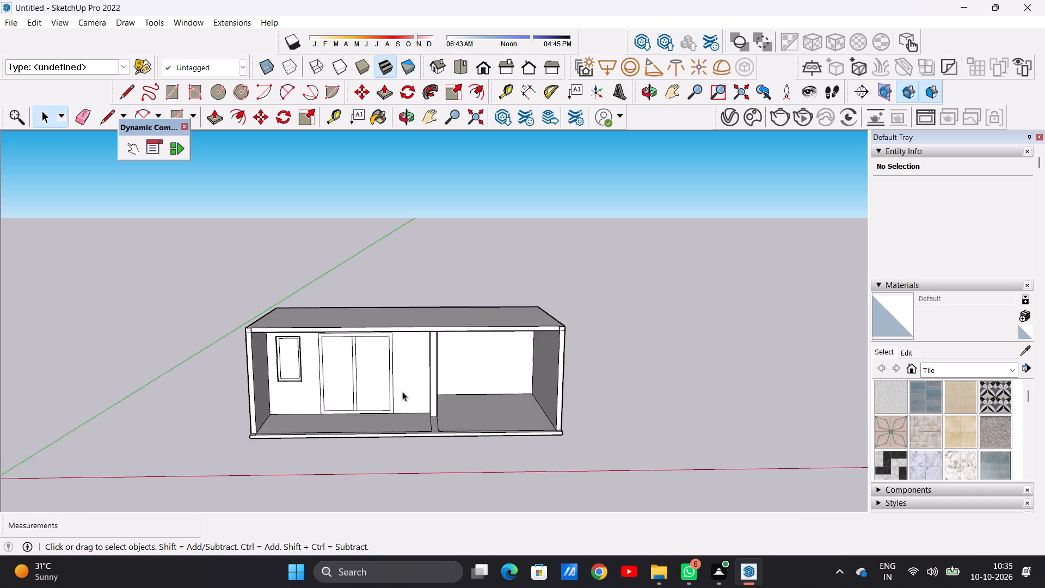
scroll(402, 391, "down", 3)
middle_click_drag(447, 352, 435, 280)
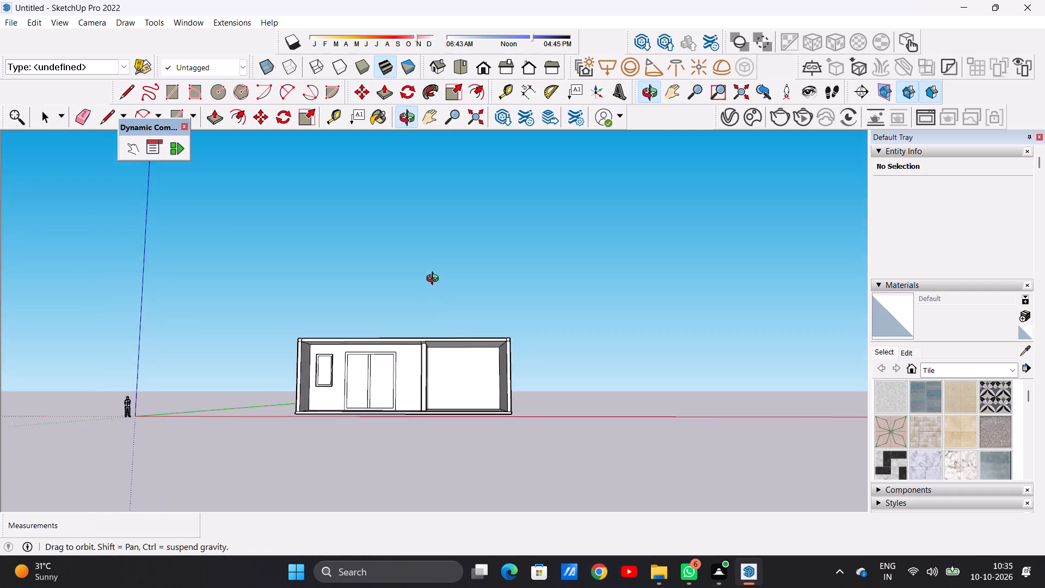
middle_click_drag(435, 280, 469, 495)
scroll(458, 341, "up", 6)
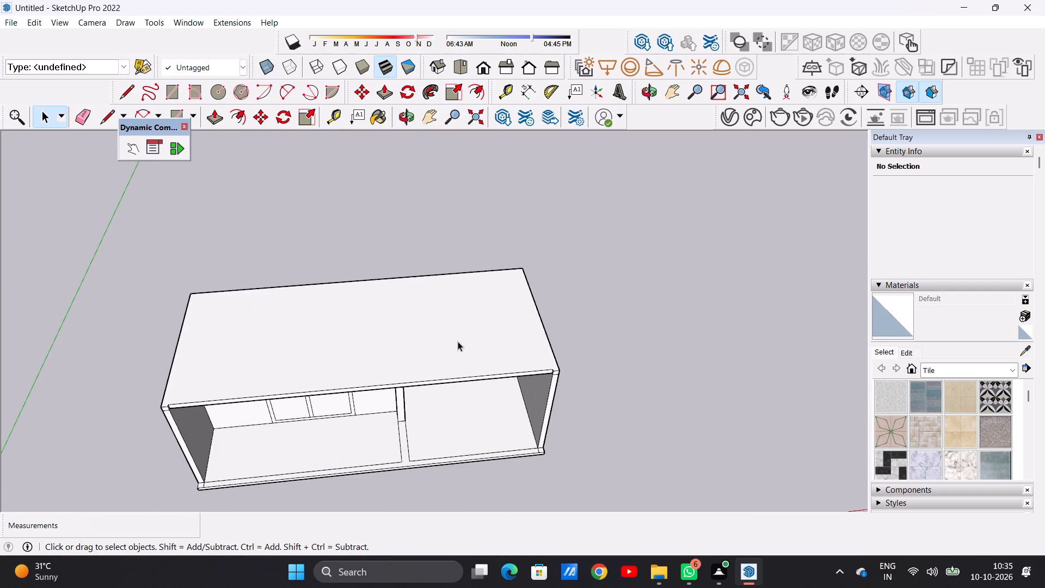
middle_click_drag(451, 341, 415, 426)
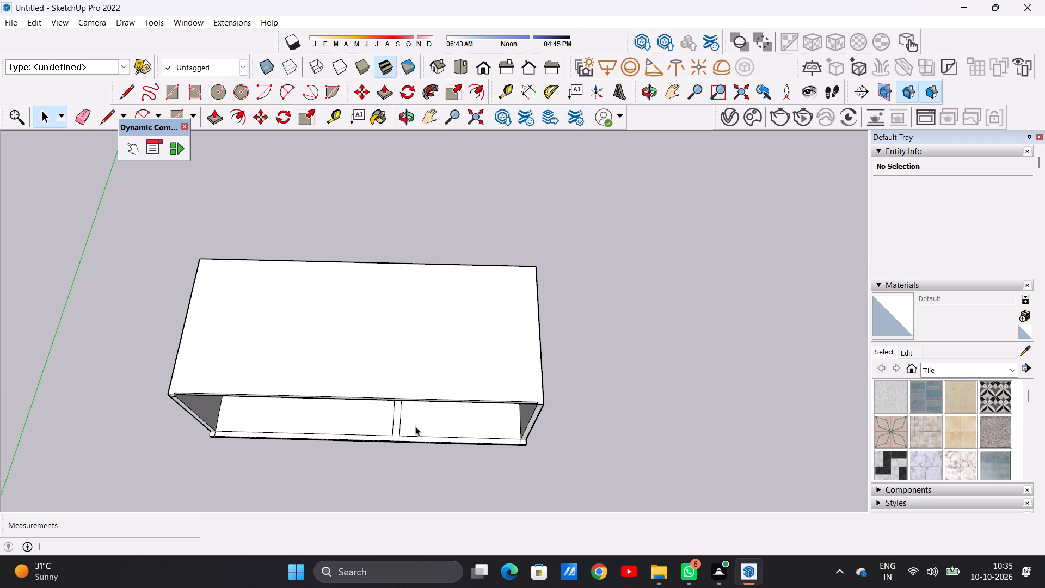
scroll(415, 427, "down", 6)
middle_click_drag(420, 436, 438, 341)
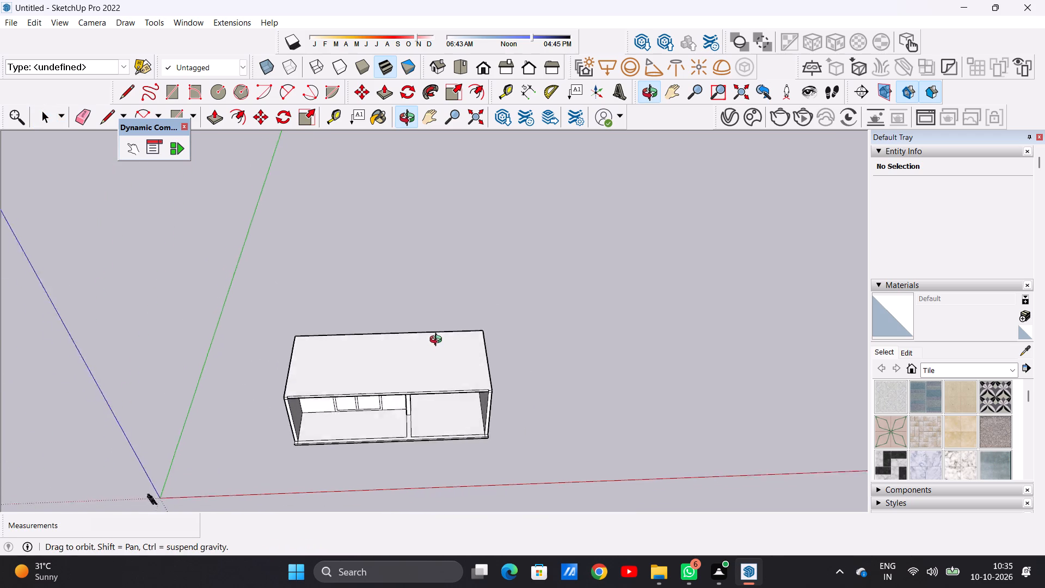
middle_click_drag(438, 341, 439, 287)
scroll(415, 436, "up", 7)
middle_click_drag(504, 336, 346, 301)
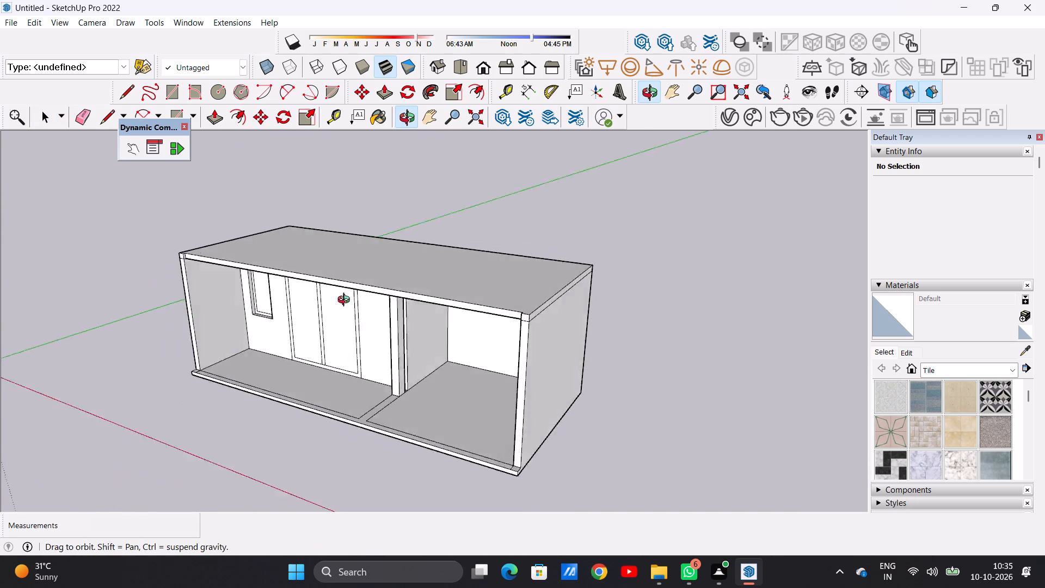
middle_click_drag(346, 301, 320, 296)
middle_click_drag(209, 293, 157, 306)
middle_click(157, 306)
middle_click_drag(355, 354, 445, 303)
scroll(395, 316, "up", 2)
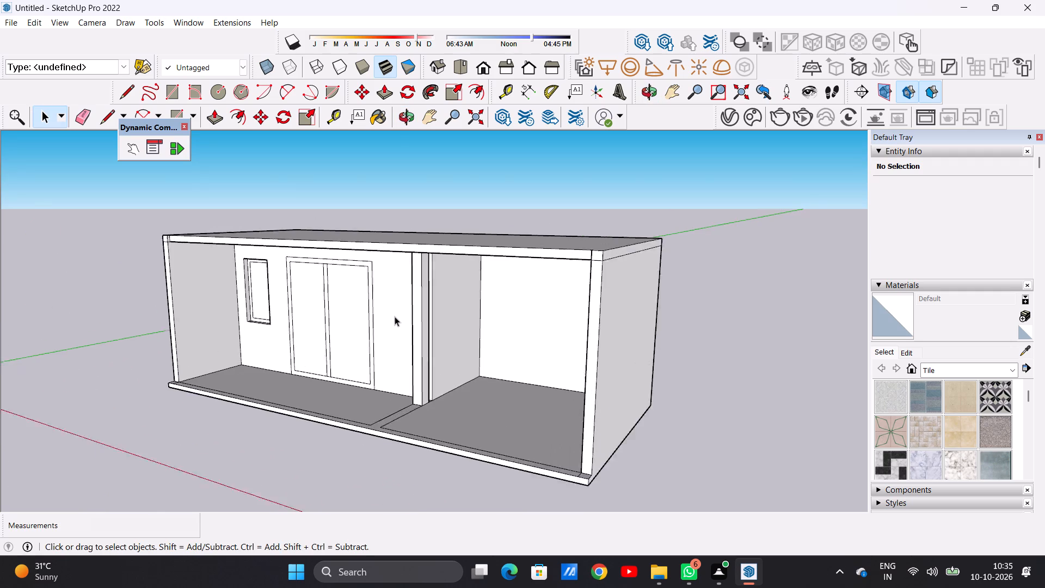
scroll(395, 316, "up", 10)
scroll(421, 343, "down", 11)
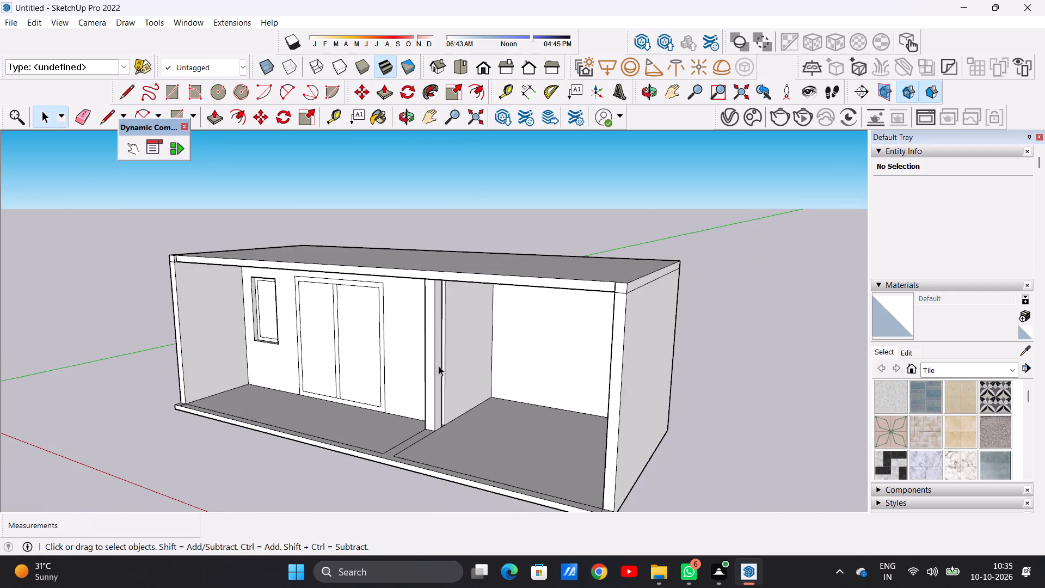
middle_click_drag(467, 366, 573, 395)
scroll(484, 388, "down", 3)
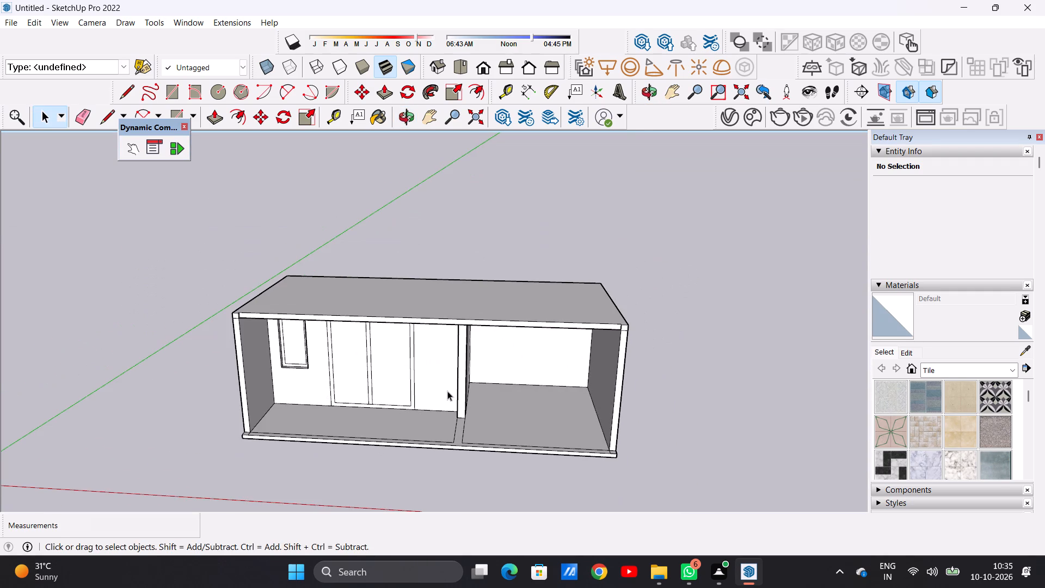
middle_click_drag(447, 391, 457, 419)
scroll(456, 419, "down", 5)
scroll(456, 419, "up", 1)
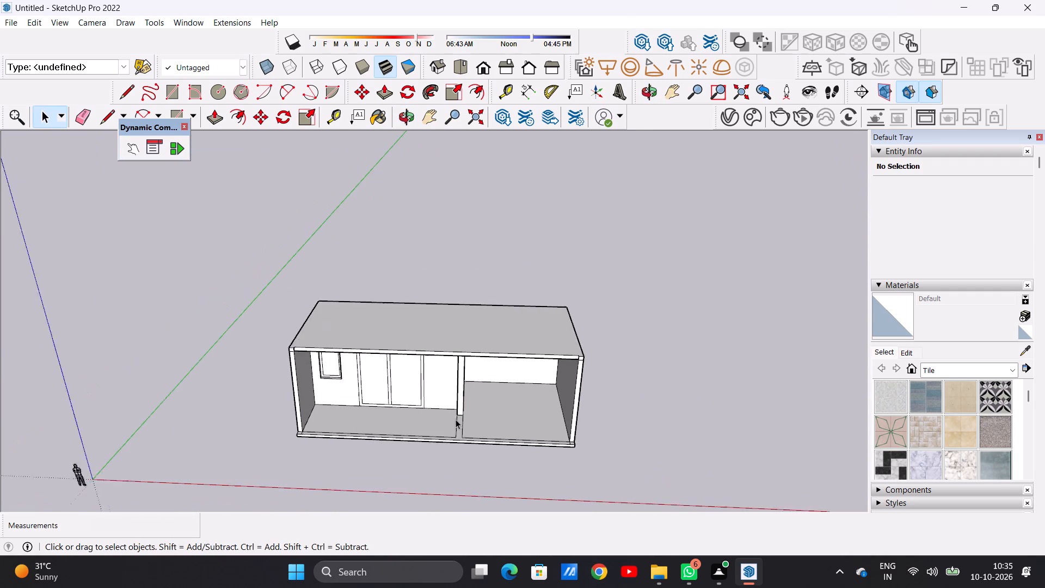
scroll(456, 419, "up", 2)
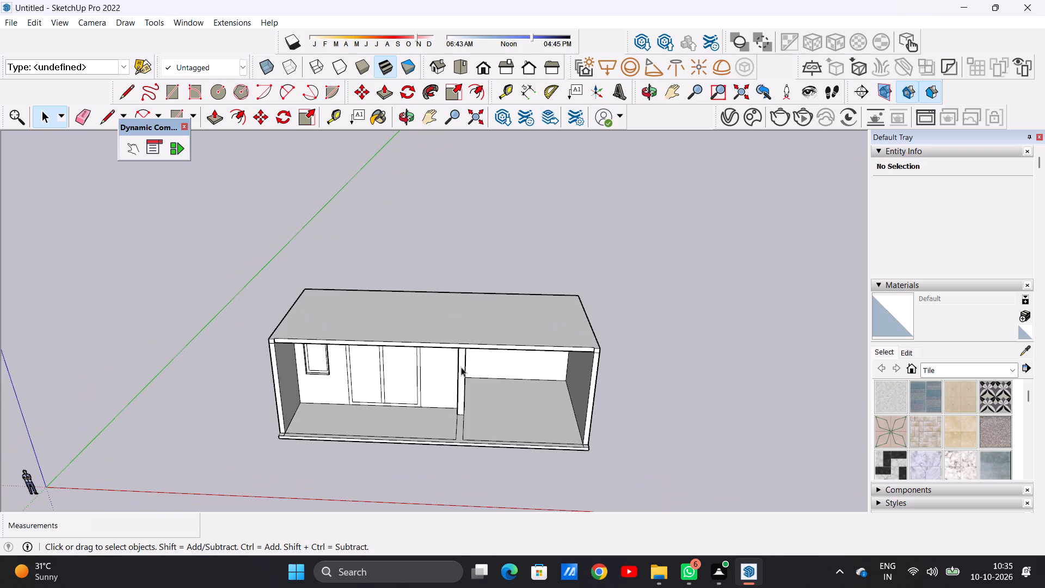
middle_click_drag(460, 367, 476, 459)
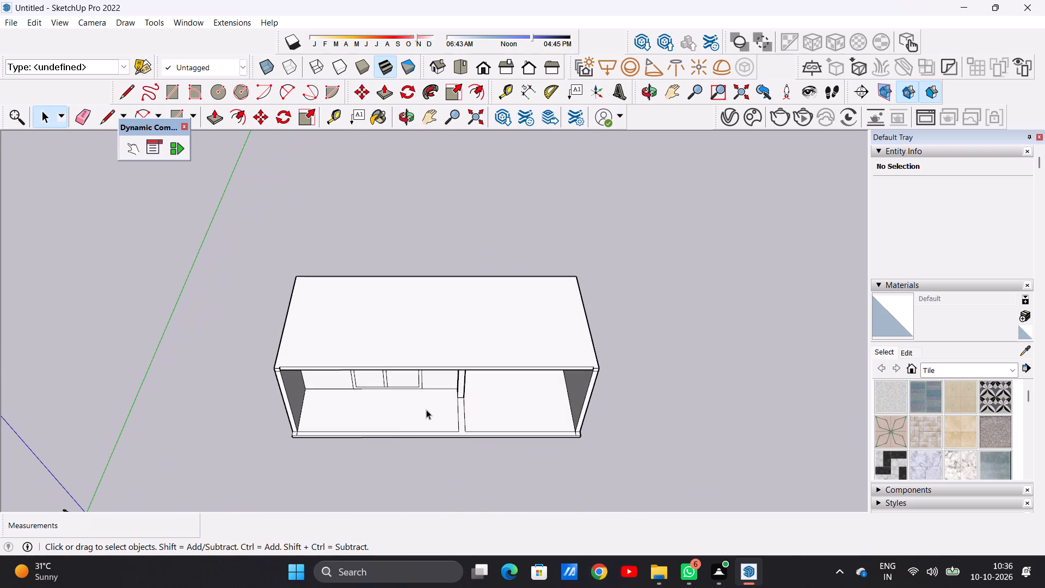
Activate the Line tool and inspect the roof slab's top face and front edge for a starting point.
key("l")
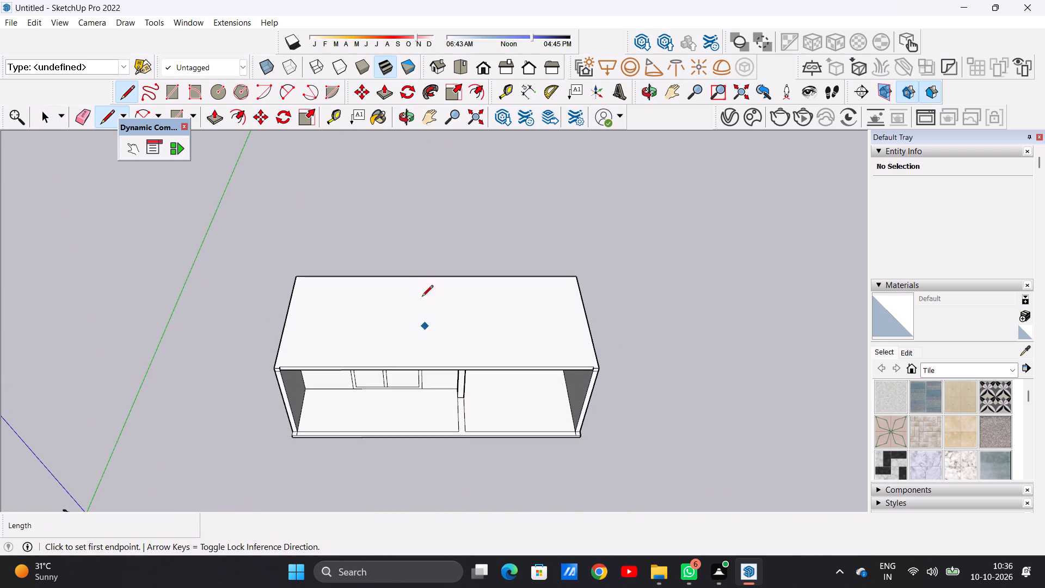
middle_click_drag(386, 330, 383, 422)
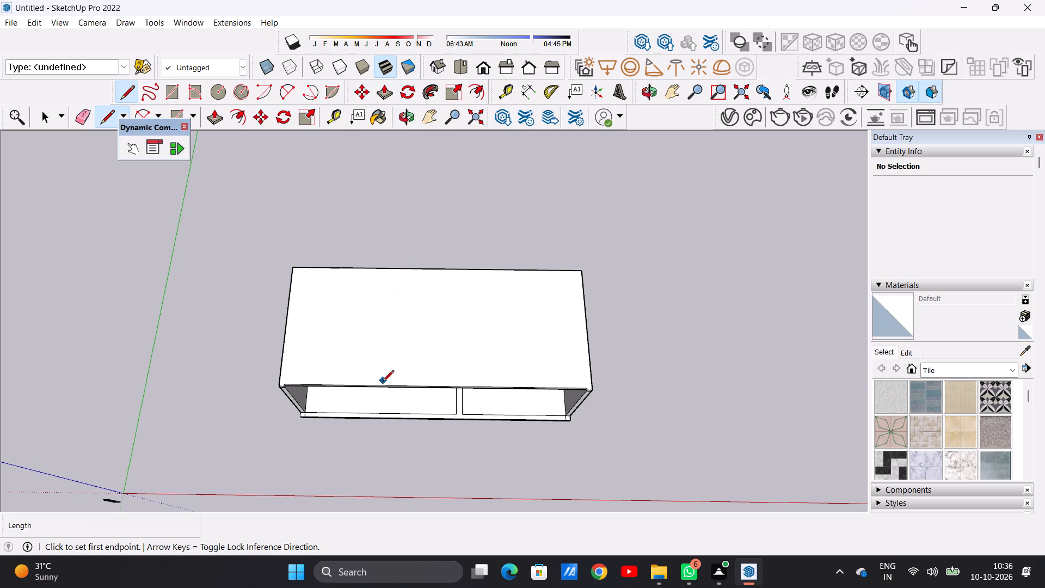
middle_click_drag(390, 410, 282, 292)
scroll(370, 384, "up", 5)
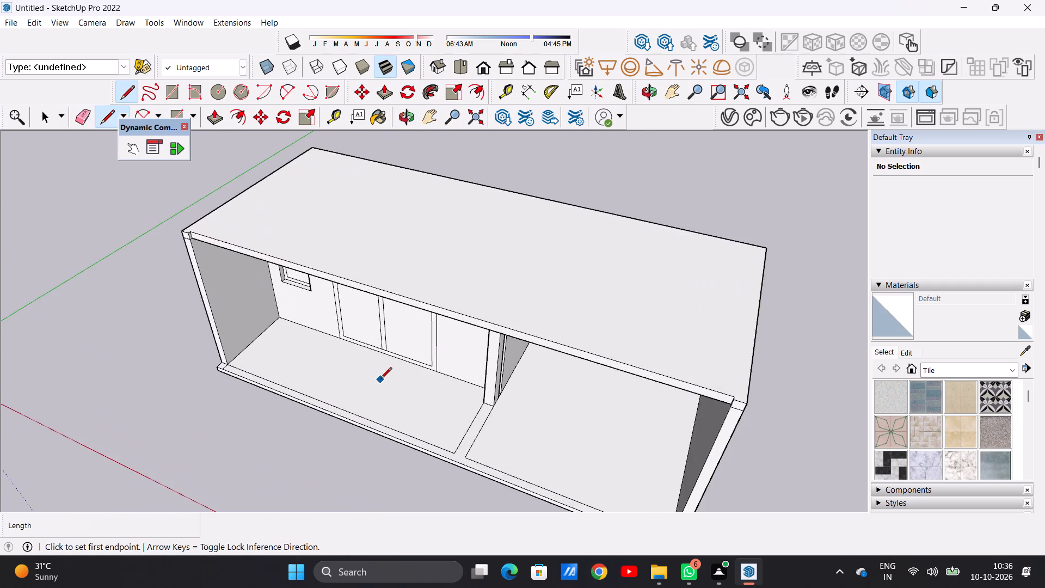
middle_click_drag(382, 377, 398, 267)
scroll(398, 267, "up", 1)
scroll(311, 409, "down", 9)
middle_click_drag(381, 415, 373, 346)
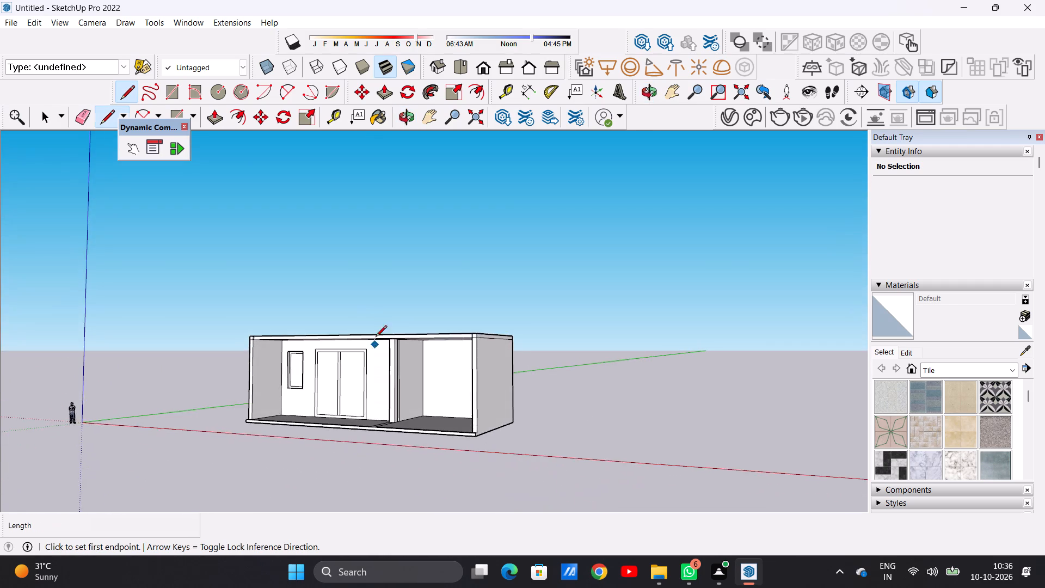
scroll(358, 314, "up", 7)
middle_click_drag(339, 345, 340, 379)
scroll(340, 379, "down", 7)
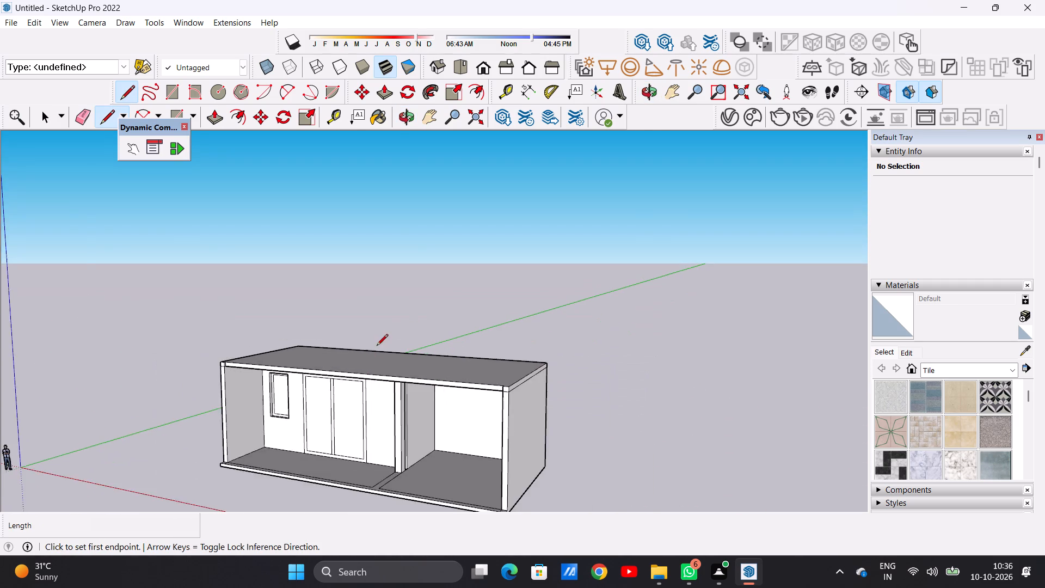
scroll(377, 346, "down", 1)
scroll(370, 366, "up", 5)
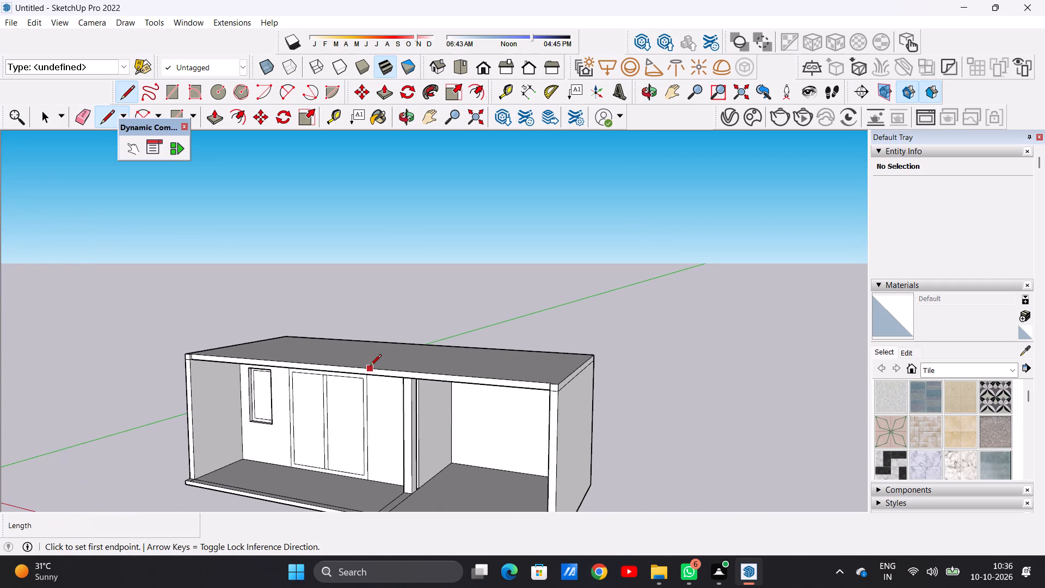
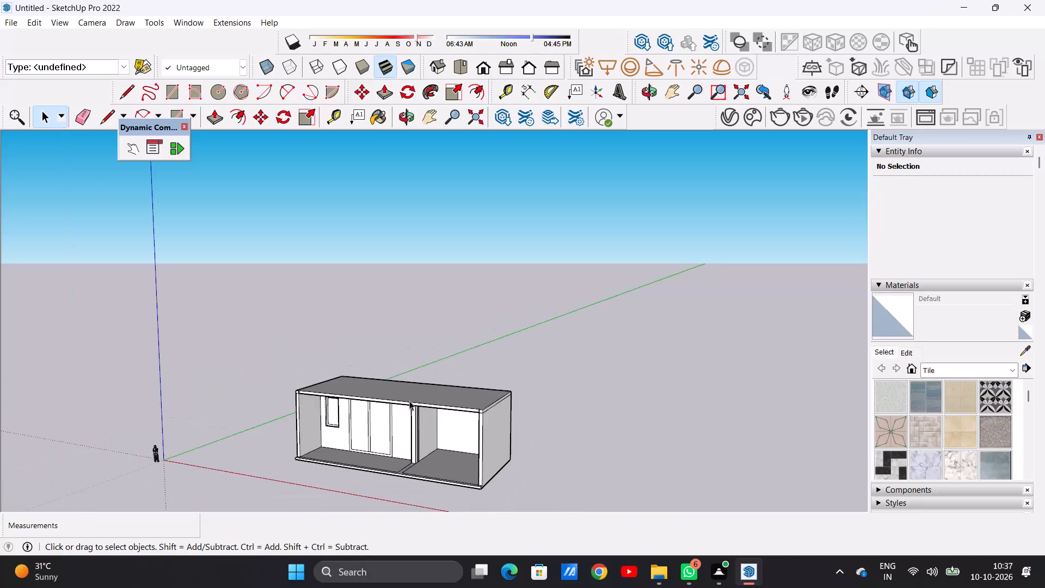
Examine the roofed floor module from the front, above and the side, including the slab edge and both recessed bays.
middle_click_drag(411, 416, 501, 487)
scroll(465, 436, "up", 9)
scroll(478, 330, "down", 6)
middle_click_drag(444, 530, 444, 521)
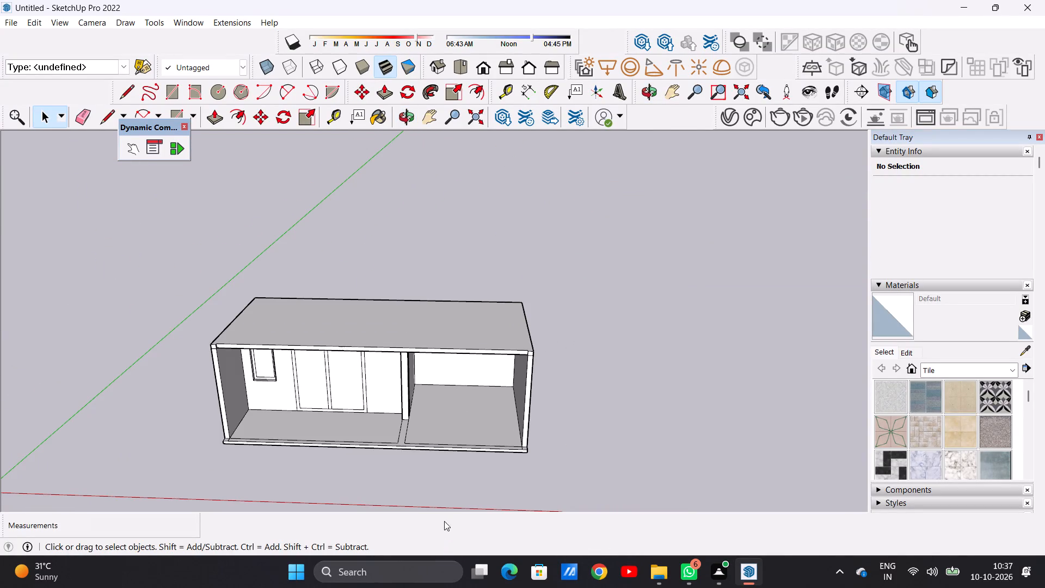
middle_click_drag(444, 521, 444, 472)
middle_click_drag(462, 460, 457, 414)
scroll(457, 418, "up", 6)
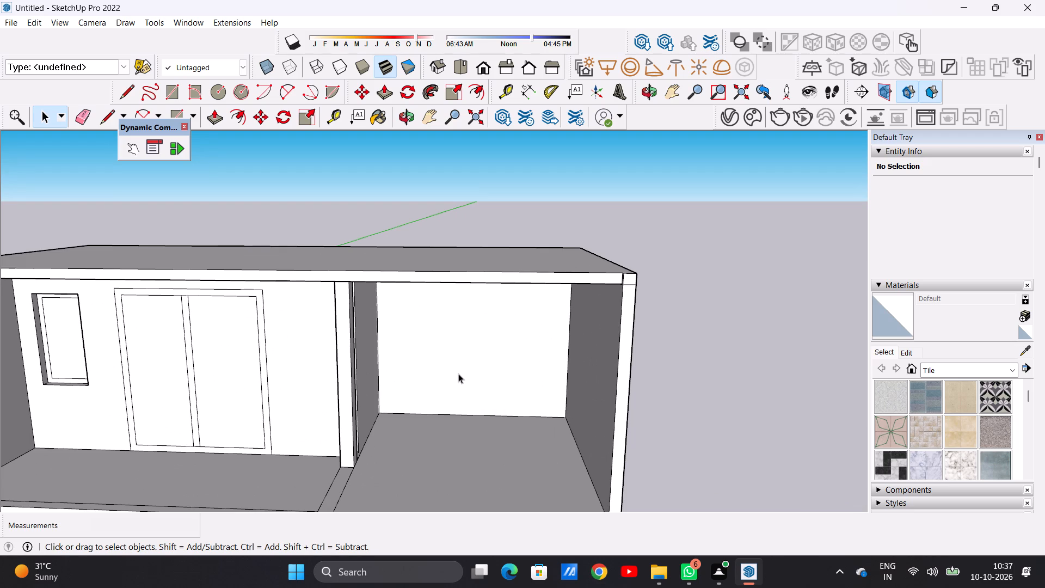
scroll(468, 401, "down", 9)
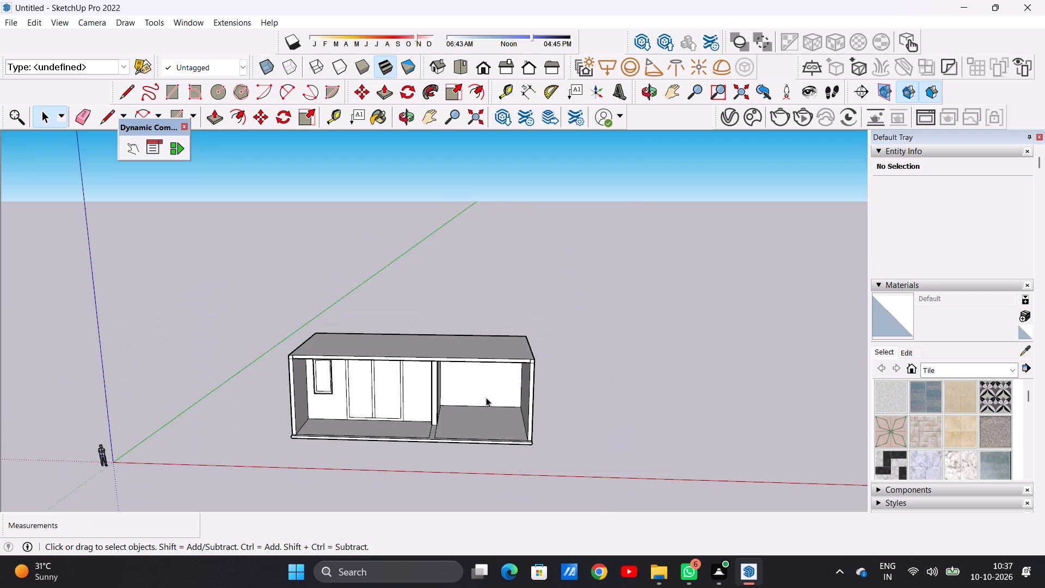
middle_click_drag(480, 397, 485, 353)
scroll(472, 381, "up", 9)
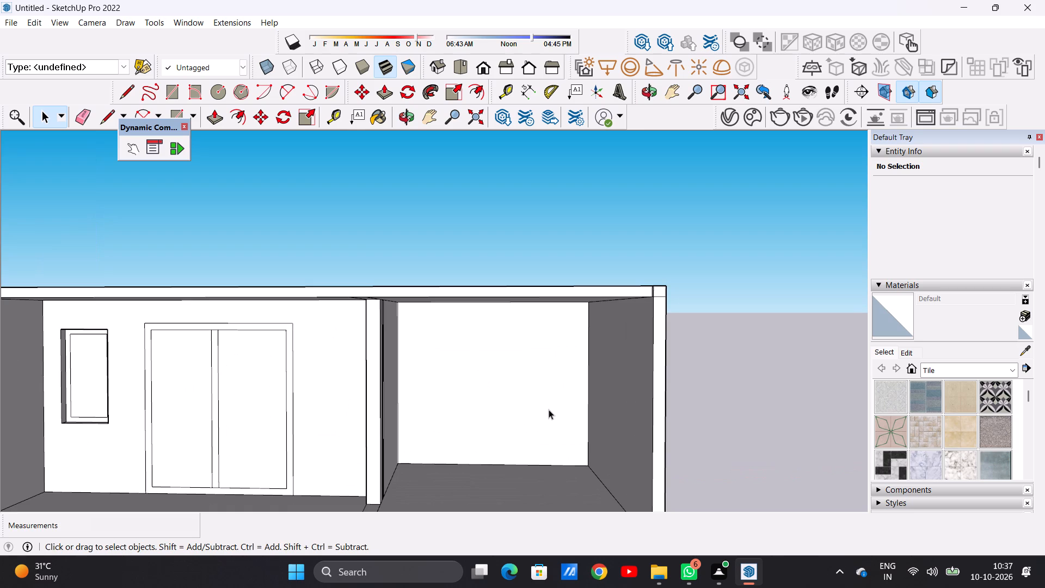
scroll(530, 416, "down", 4)
middle_click_drag(488, 421, 468, 439)
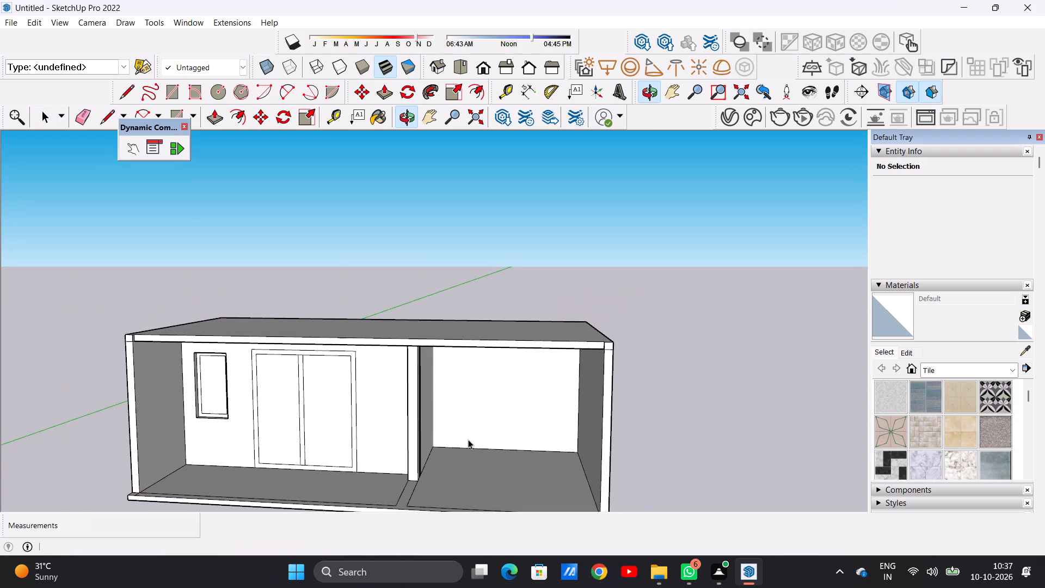
scroll(468, 439, "down", 4)
middle_click_drag(493, 452, 458, 452)
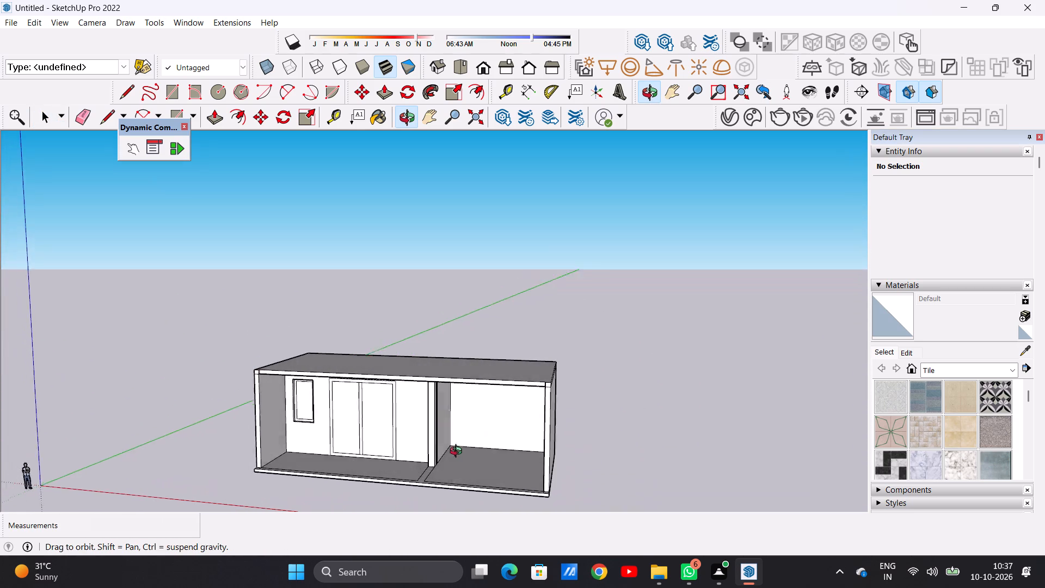
middle_click_drag(458, 452, 499, 493)
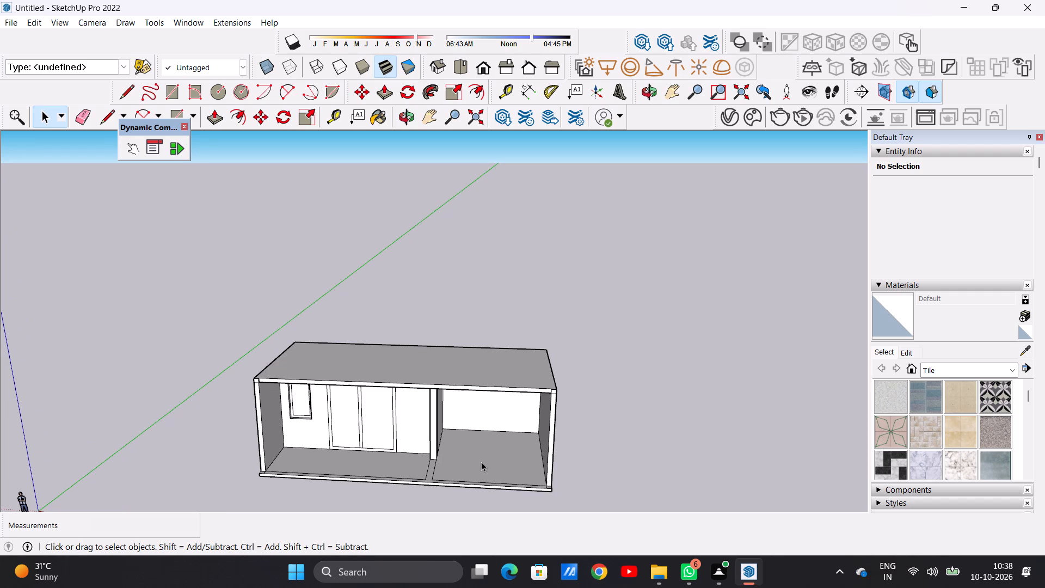
Examine the two front bays, the column between them and the framed rear openings beneath the roof slab.
scroll(466, 428, "up", 9)
scroll(488, 363, "down", 8)
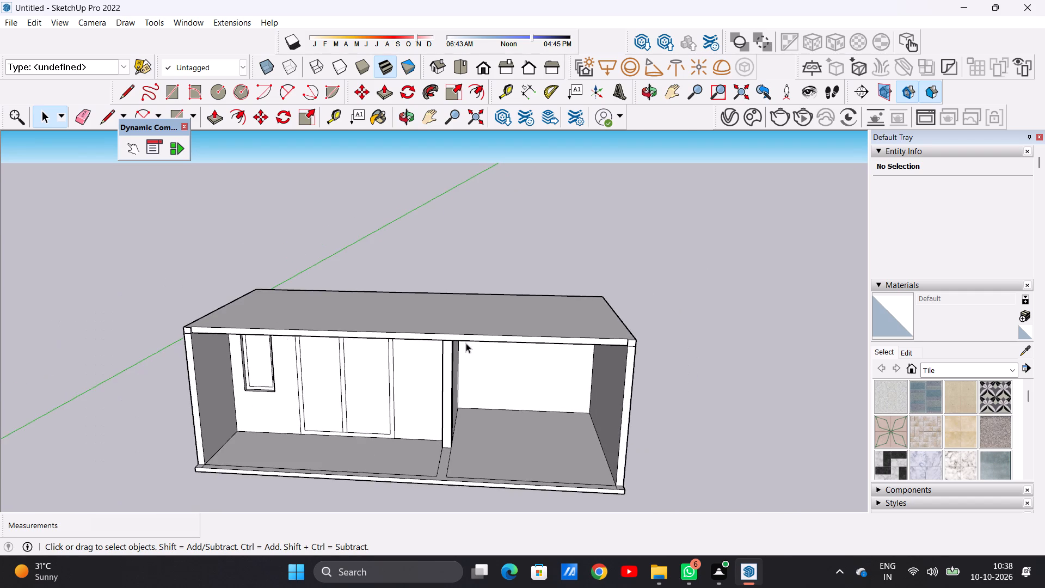
middle_click_drag(464, 349, 449, 443)
scroll(453, 388, "down", 6)
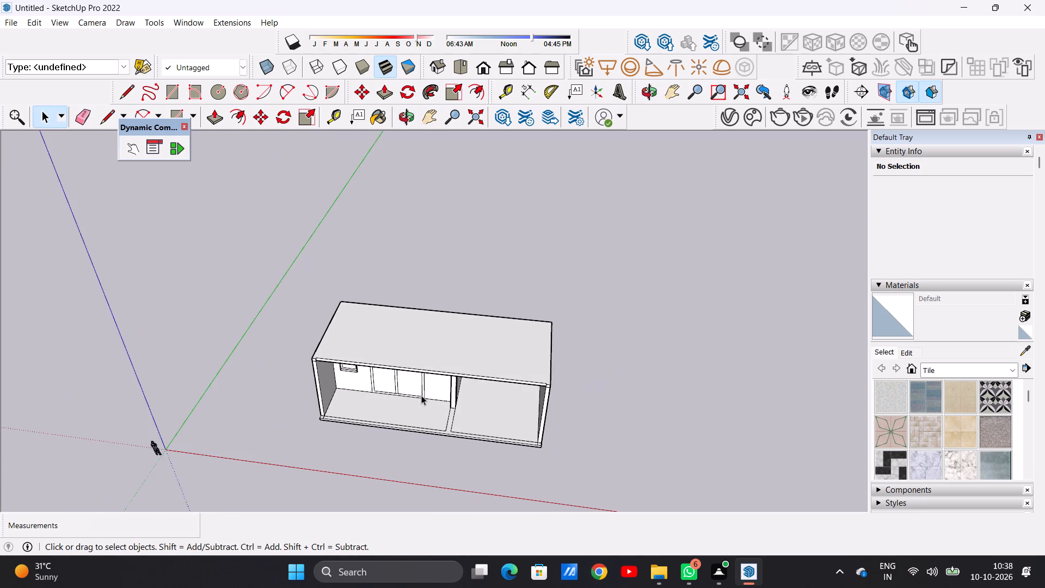
middle_click_drag(438, 406, 469, 352)
scroll(440, 434, "up", 1)
middle_click_drag(440, 434, 450, 368)
scroll(448, 376, "up", 11)
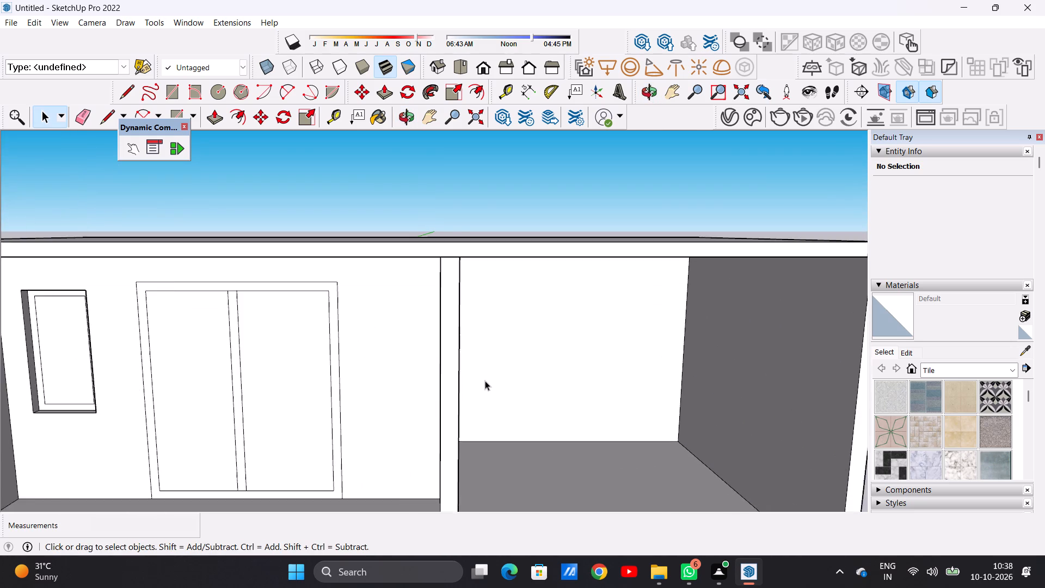
scroll(485, 381, "down", 11)
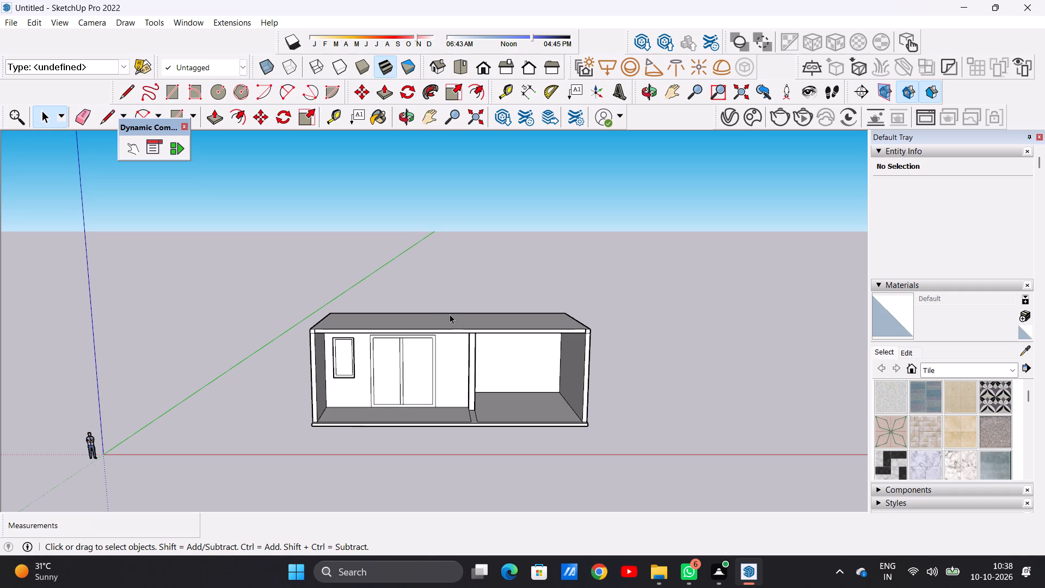
scroll(463, 289, "down", 3)
scroll(451, 358, "up", 10)
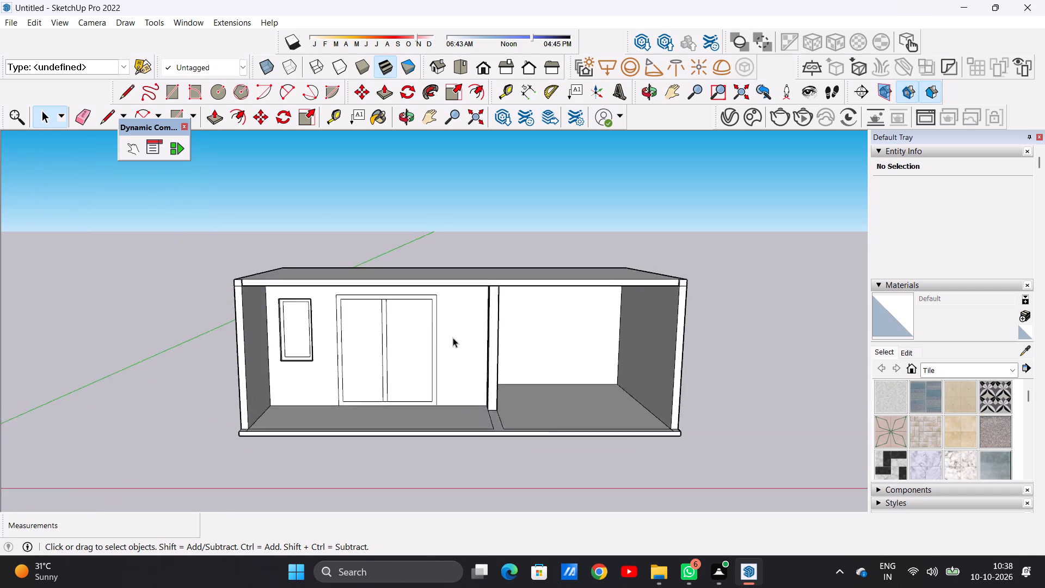
scroll(453, 338, "up", 4)
middle_click_drag(462, 350, 427, 324)
scroll(454, 344, "down", 5)
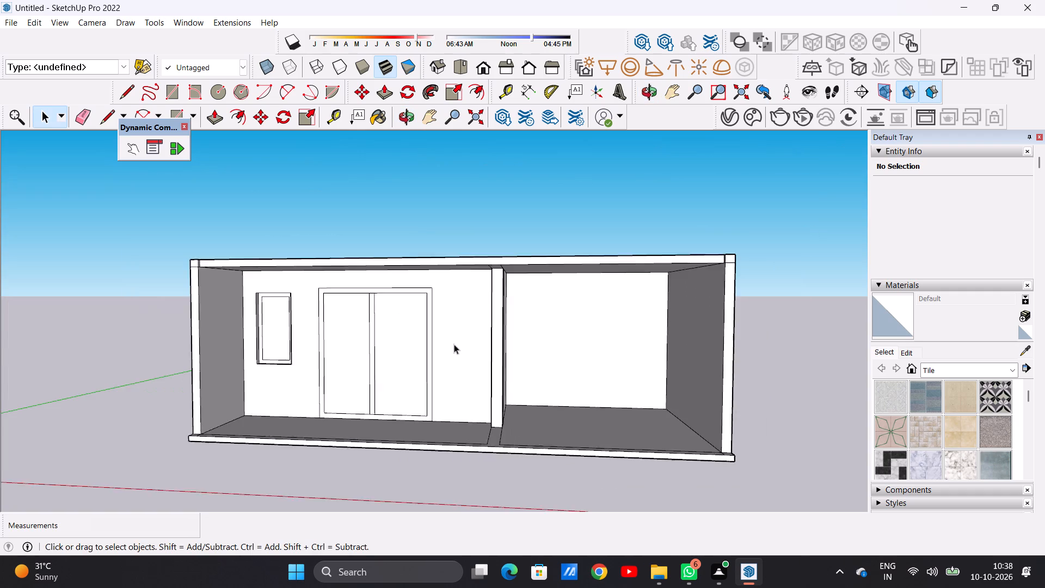
Examine the roof slab from above and below and how it meets the side walls and the column.
scroll(454, 344, "down", 4)
middle_click_drag(377, 346, 283, 390)
scroll(334, 326, "up", 14)
scroll(244, 416, "down", 18)
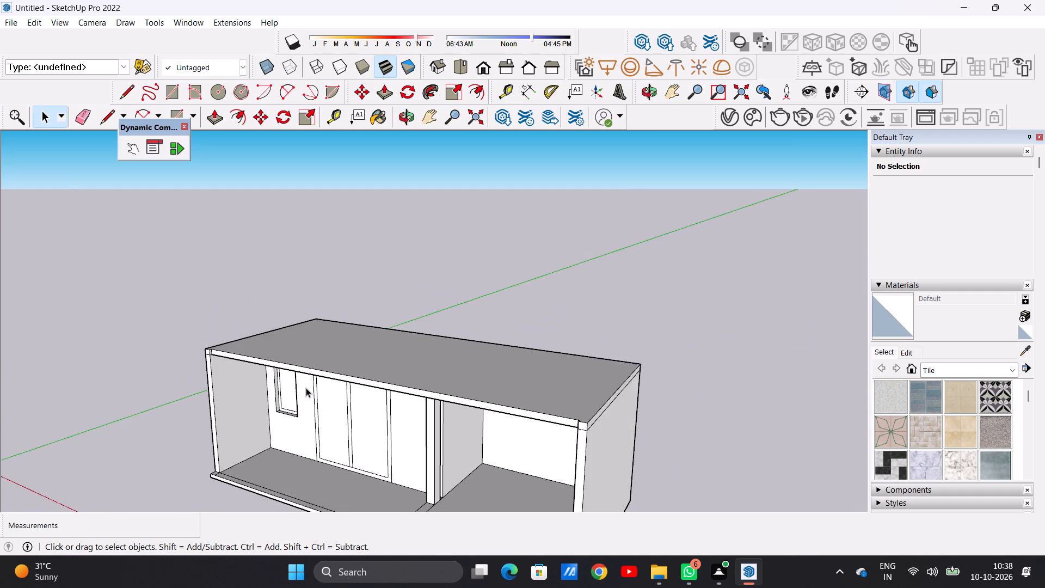
scroll(306, 388, "down", 3)
middle_click_drag(319, 400, 430, 340)
scroll(401, 364, "down", 4)
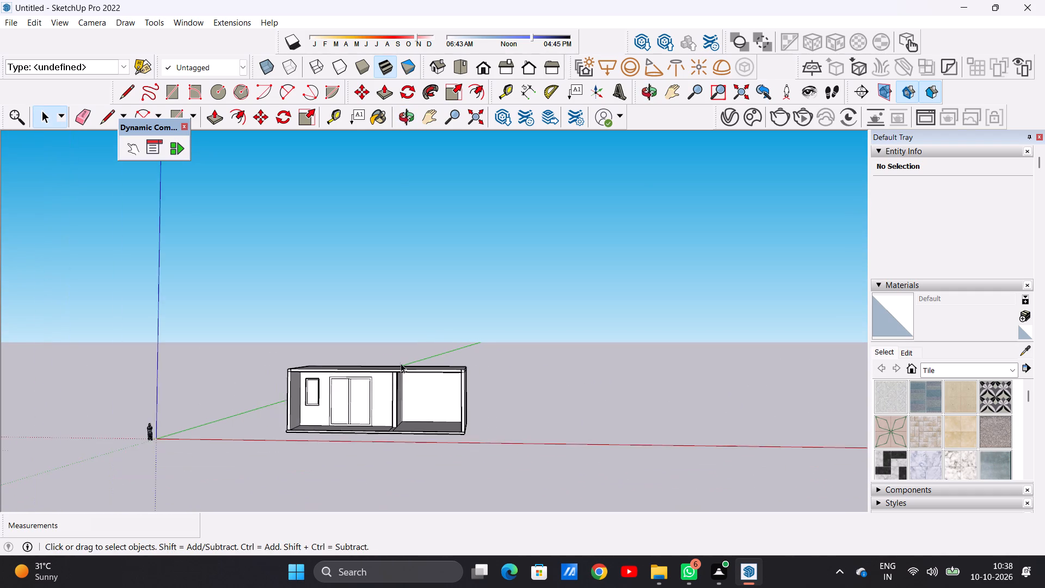
scroll(401, 363, "down", 1)
scroll(374, 419, "up", 12)
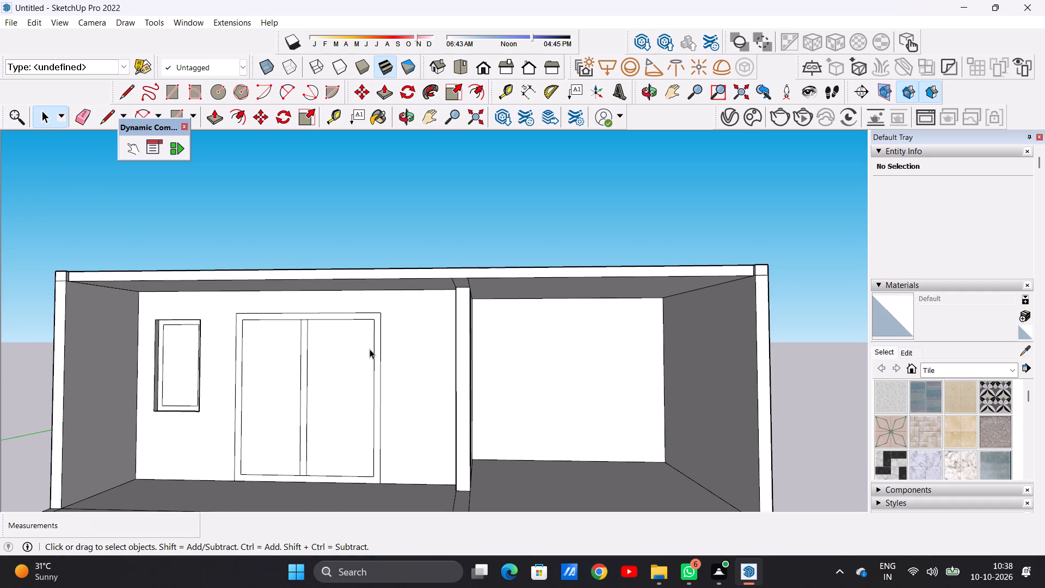
scroll(383, 340, "down", 1)
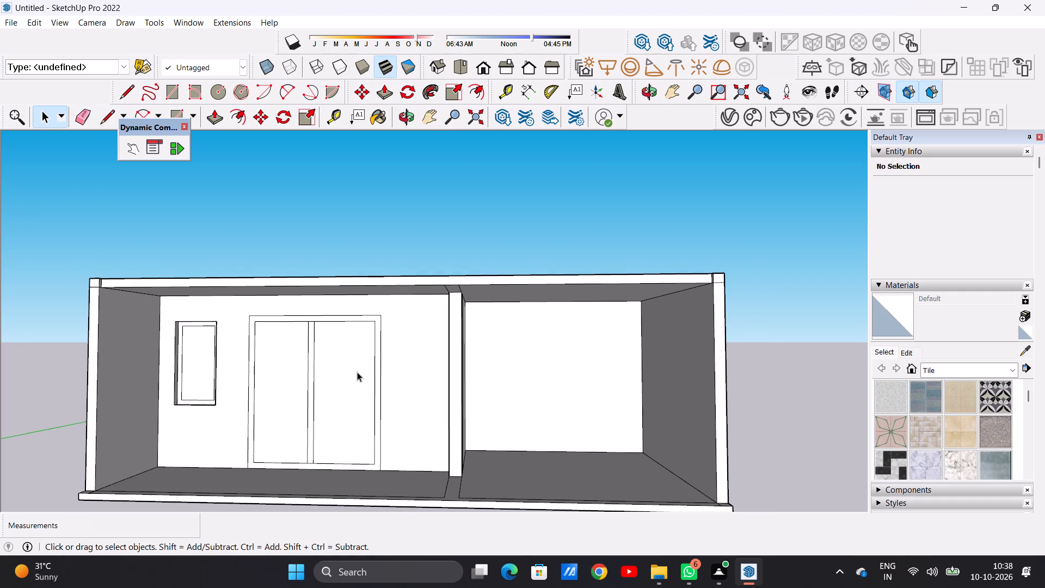
scroll(341, 388, "down", 7)
middle_click_drag(416, 322, 426, 488)
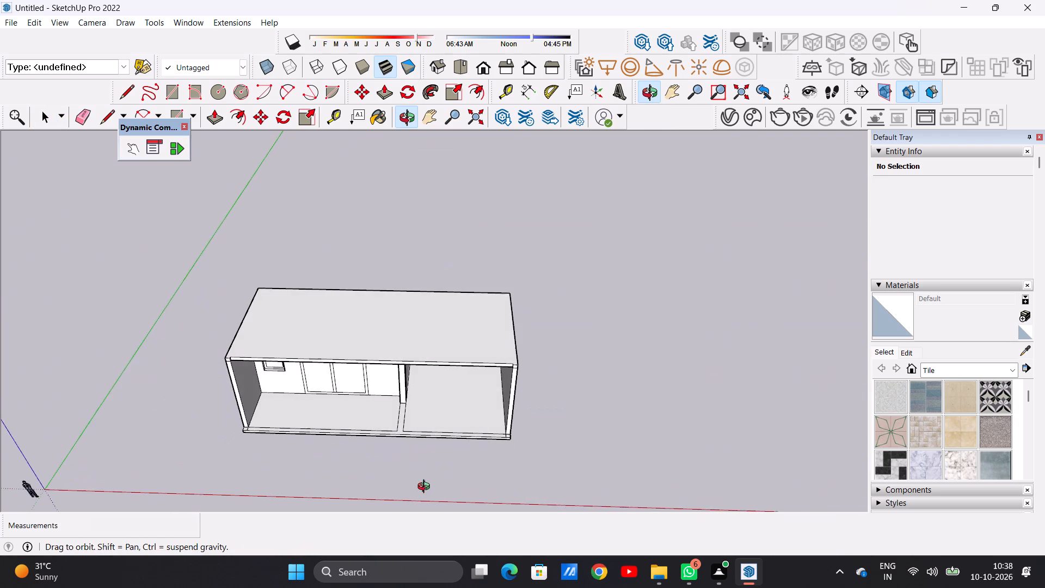
middle_click_drag(426, 488, 427, 489)
scroll(364, 368, "up", 5)
middle_click_drag(382, 391, 381, 340)
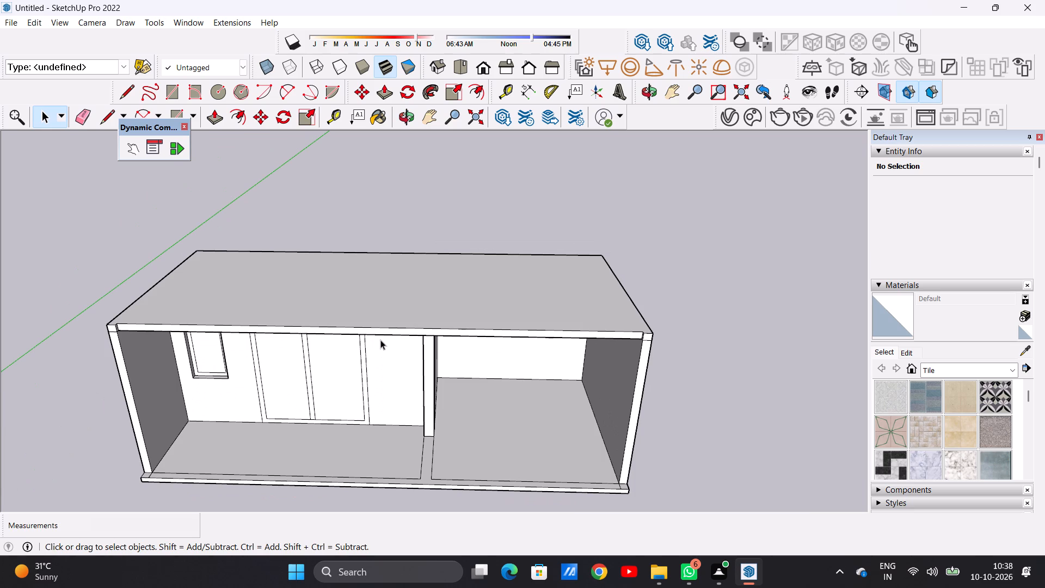
scroll(380, 340, "up", 4)
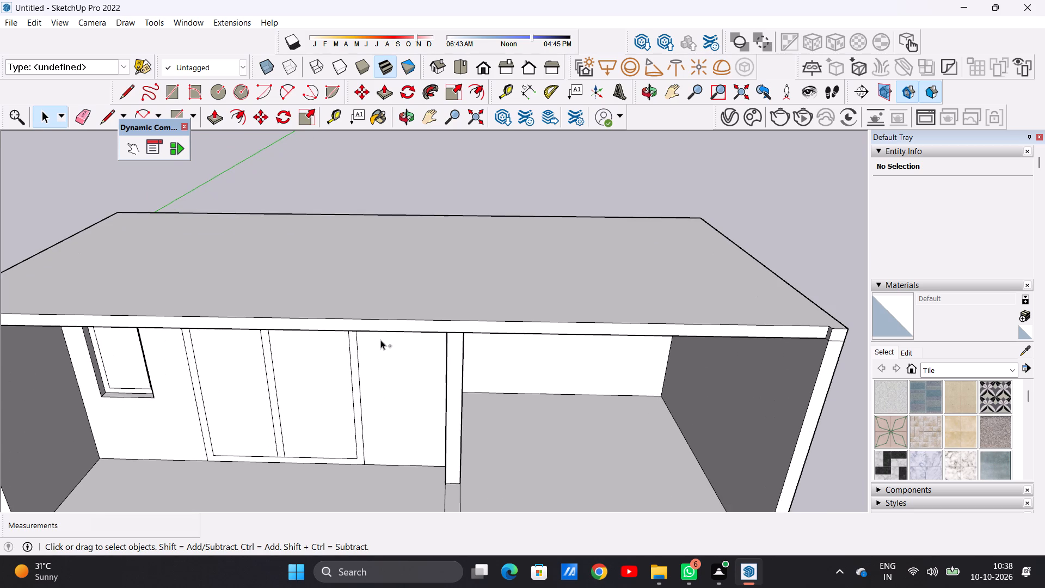
Undo the roof slab over both bays and the framed double door opening in the rear wall.
key("ctrl+z")
key("ctrl+z")
key("ctrl+z")
key("ctrl+z")
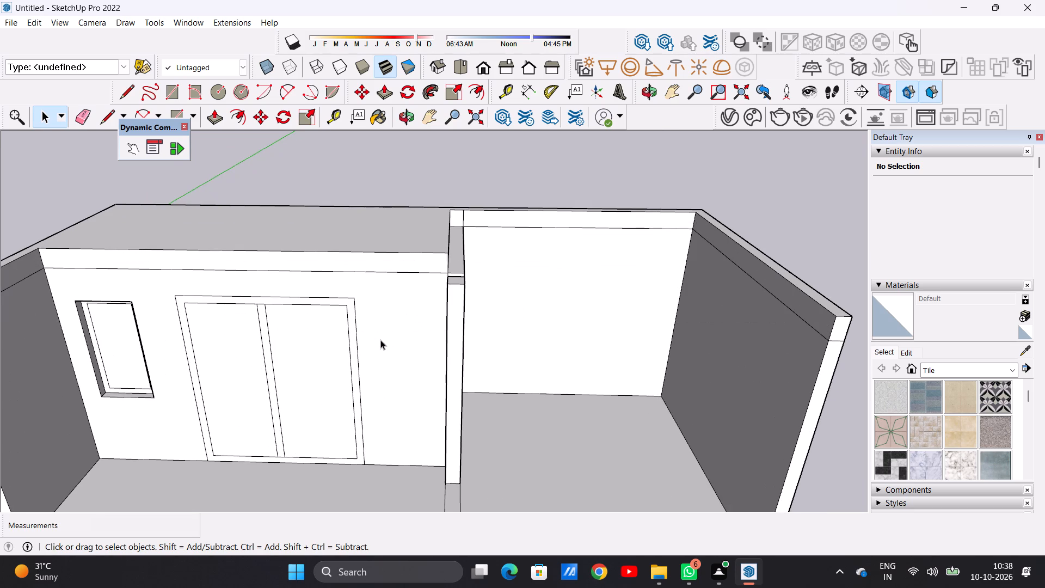
key("ctrl+z")
key("ctrl+z")
key("ctrl+z")
key("ctrl+z")
key("ctrl+z")
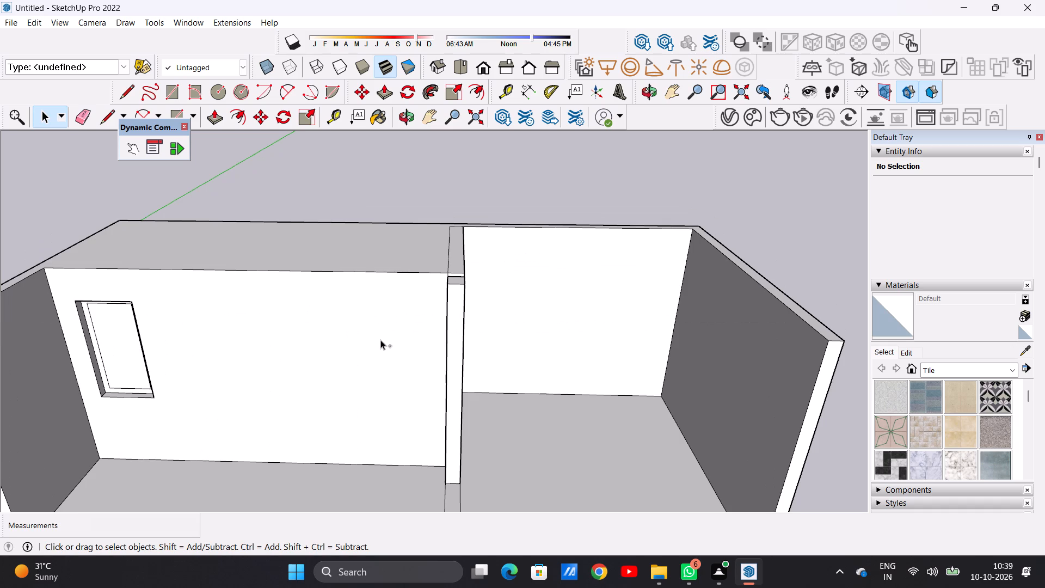
Undo the framed window, the column cut and the recessed wall, back to the full-depth partition between the bays.
key("ctrl+z")
key("ctrl+z")
key("ctrl+z")
key("ctrl+z")
key("ctrl+z")
key("ctrl+z")
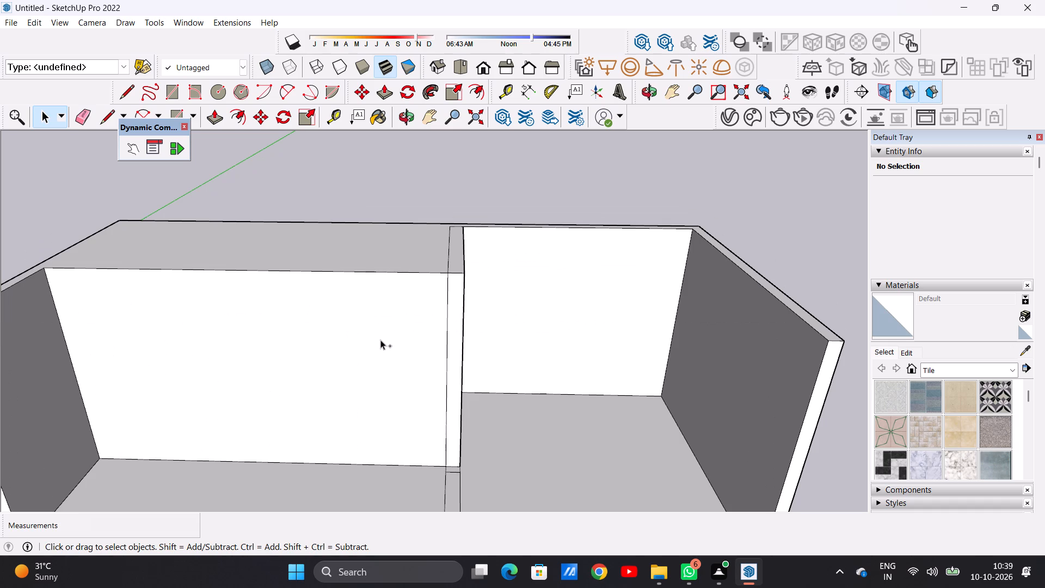
key("ctrl+z")
key("ctrl+z")
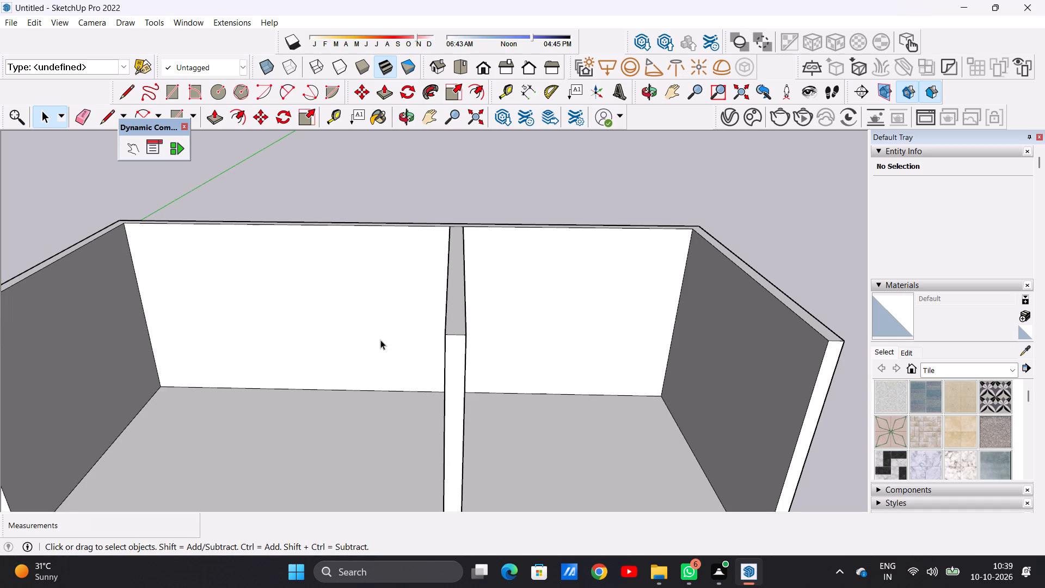
Undo the partition, the perimeter walls and the dividing lines, back to the flat base slab with its wall-thickness outline.
scroll(428, 338, "down", 11)
middle_click_drag(422, 352, 420, 455)
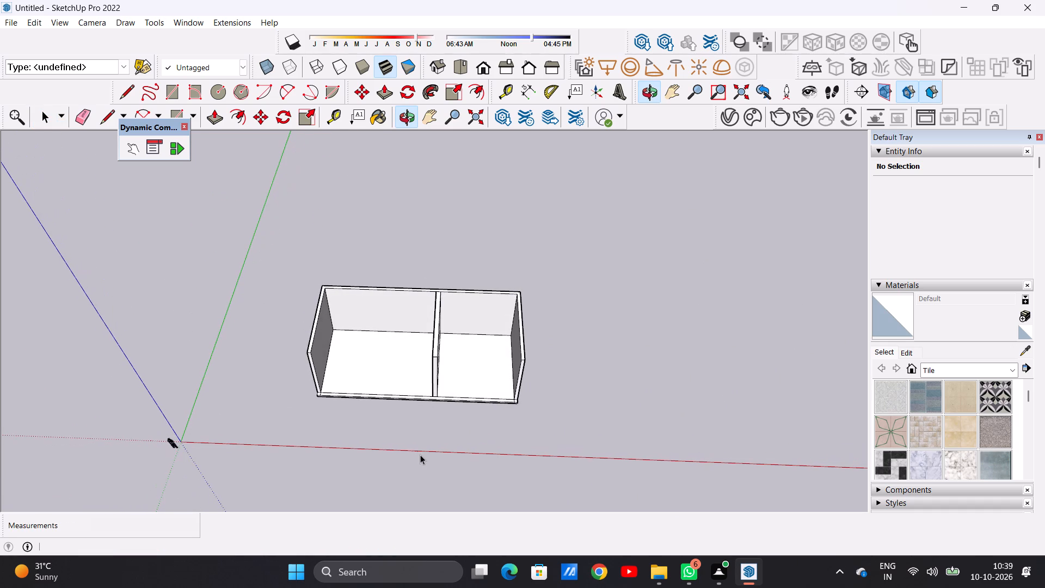
scroll(433, 411, "up", 2)
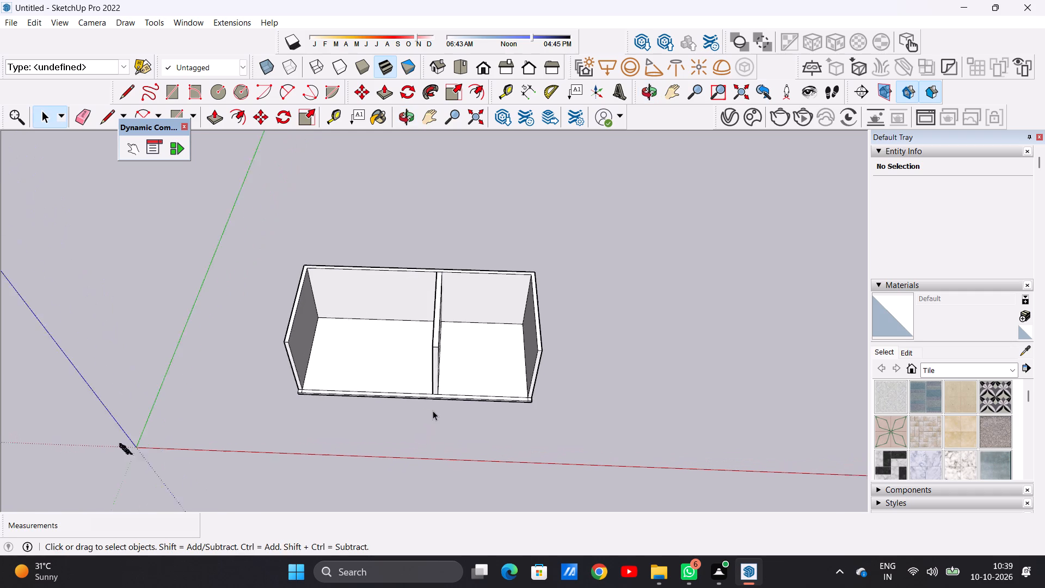
scroll(433, 411, "up", 3)
key("ctrl+z")
key("ctrl+z")
key("ctrl+z")
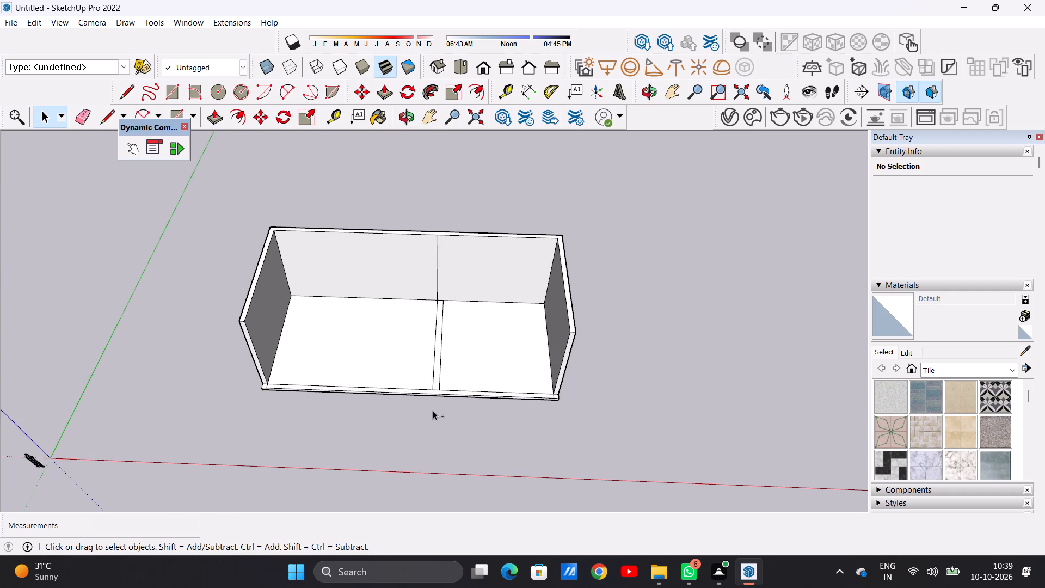
key("ctrl+z")
scroll(438, 381, "up", 2)
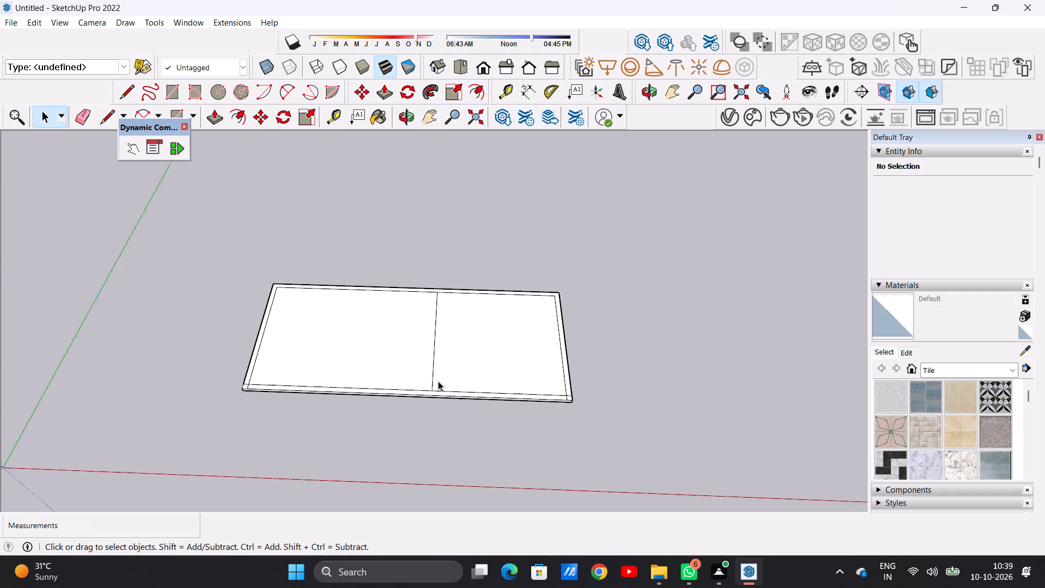
scroll(438, 381, "up", 2)
key("z")
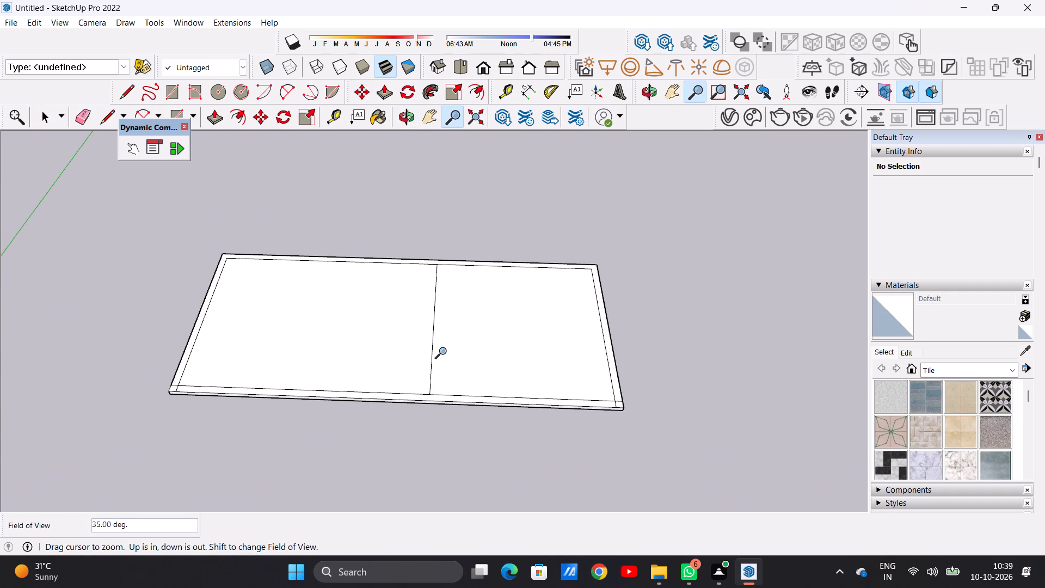
key("space")
key("ctrl+z")
scroll(445, 351, "down", 4)
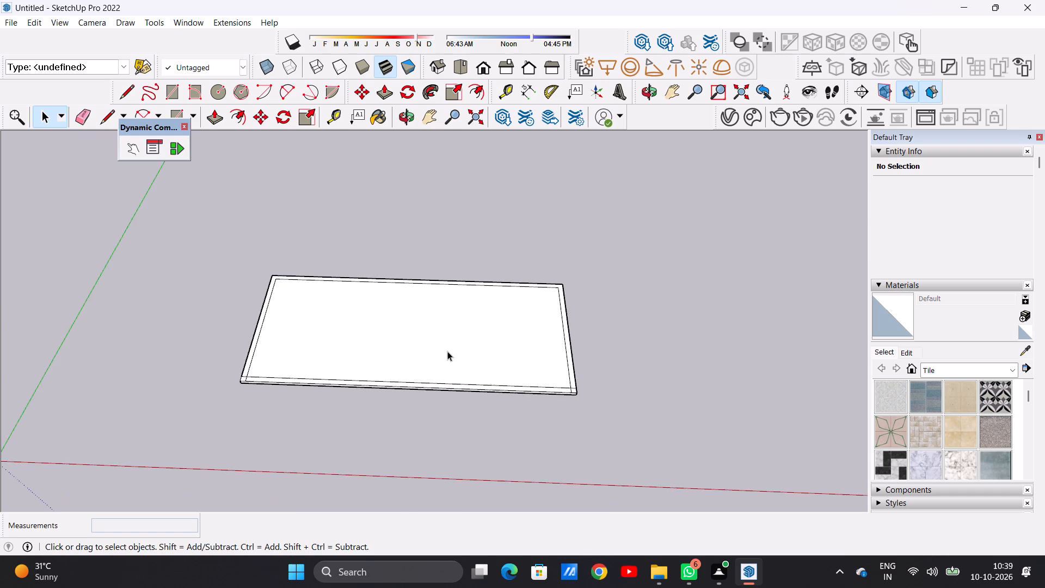
Draw two parallel lines about 68 ft long, a wall thickness apart, lengthwise across the slab between the inner side outlines.
middle_click_drag(450, 378, 468, 473)
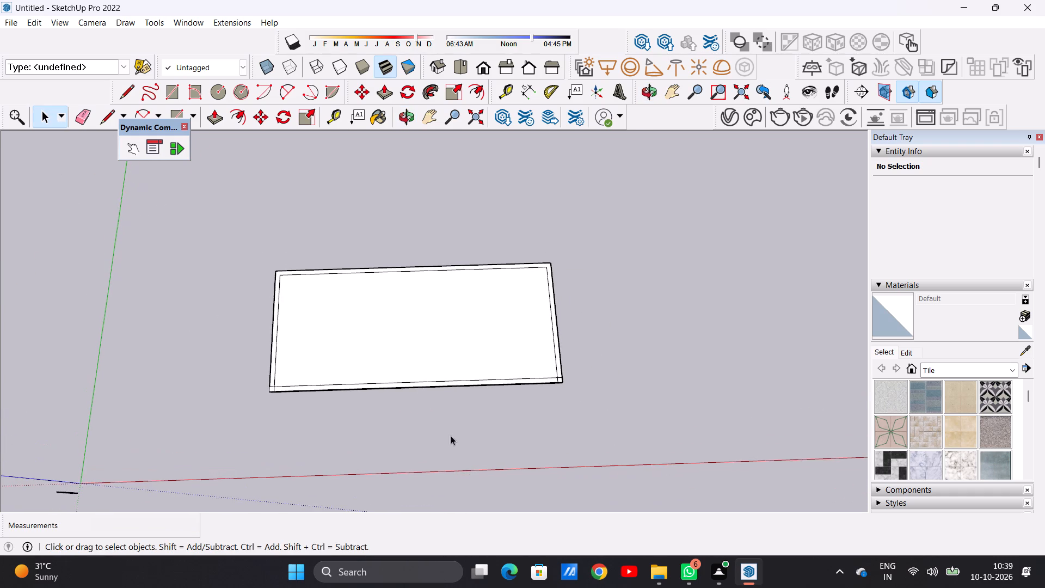
scroll(420, 384, "up", 2)
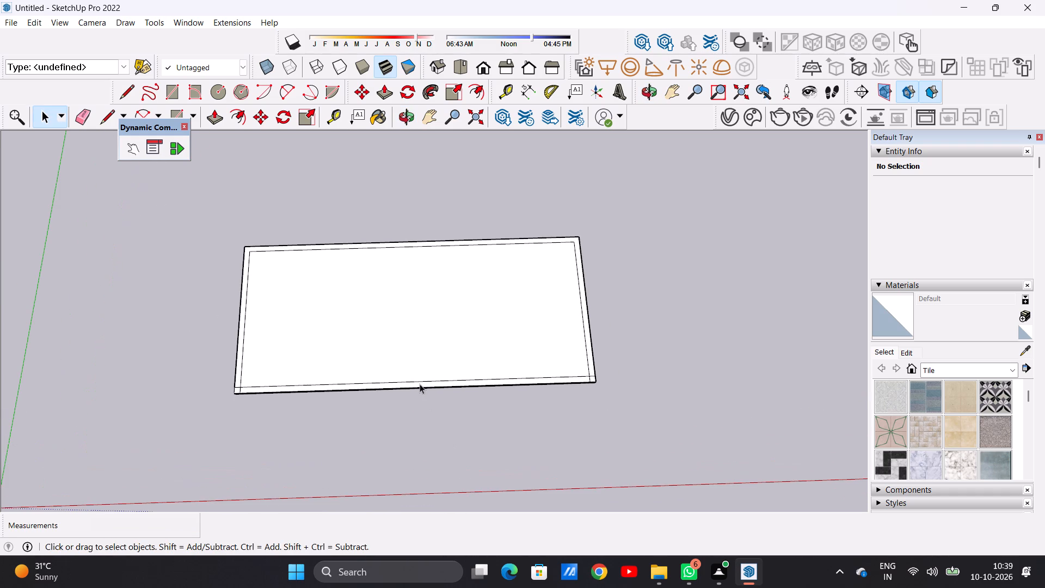
key("l")
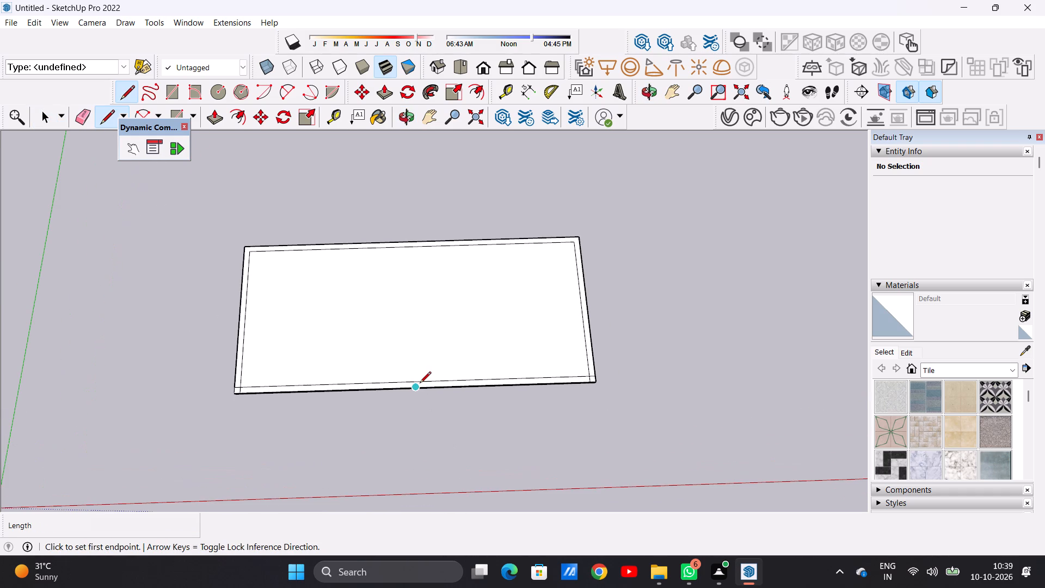
scroll(255, 287, "up", 6)
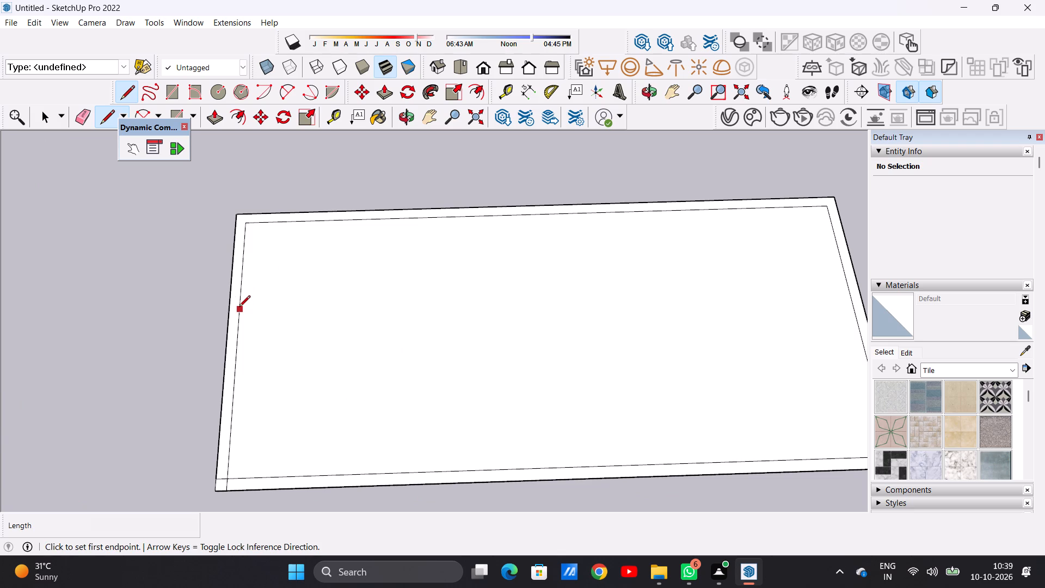
left_click(242, 306)
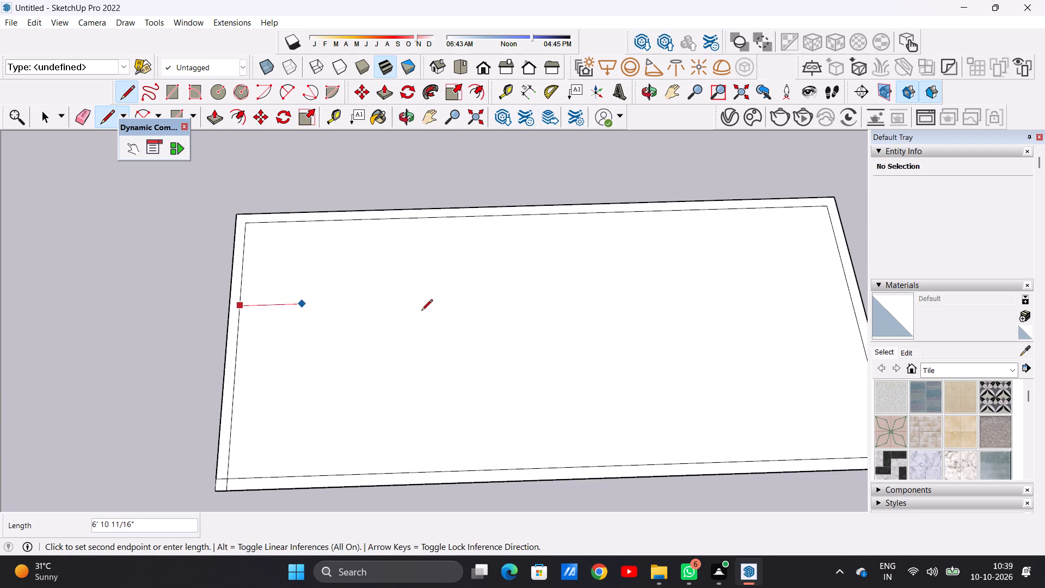
scroll(298, 300, "down", 7)
scroll(566, 295, "up", 6)
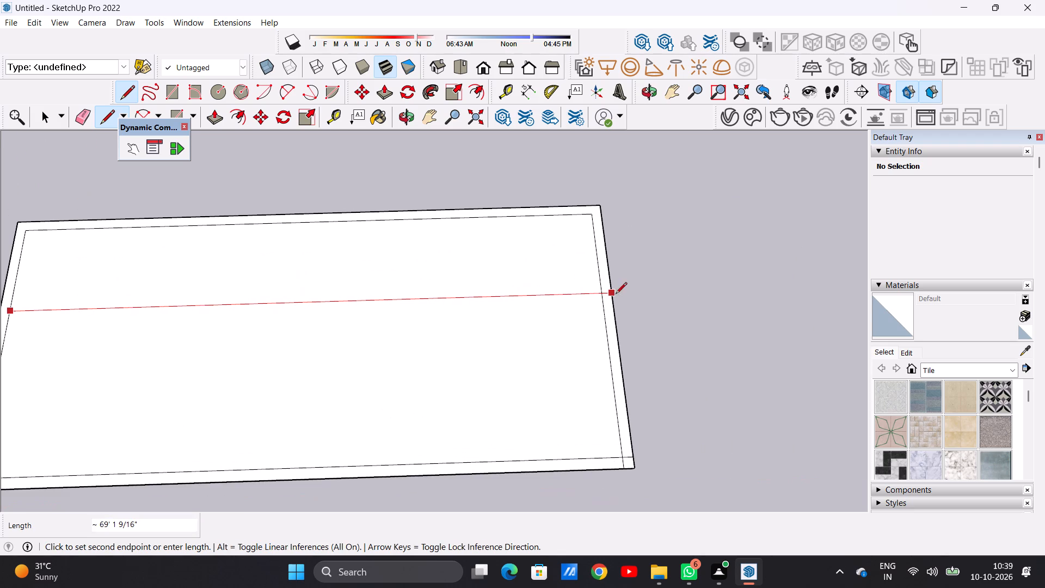
left_click(601, 297)
scroll(602, 300, "down", 7)
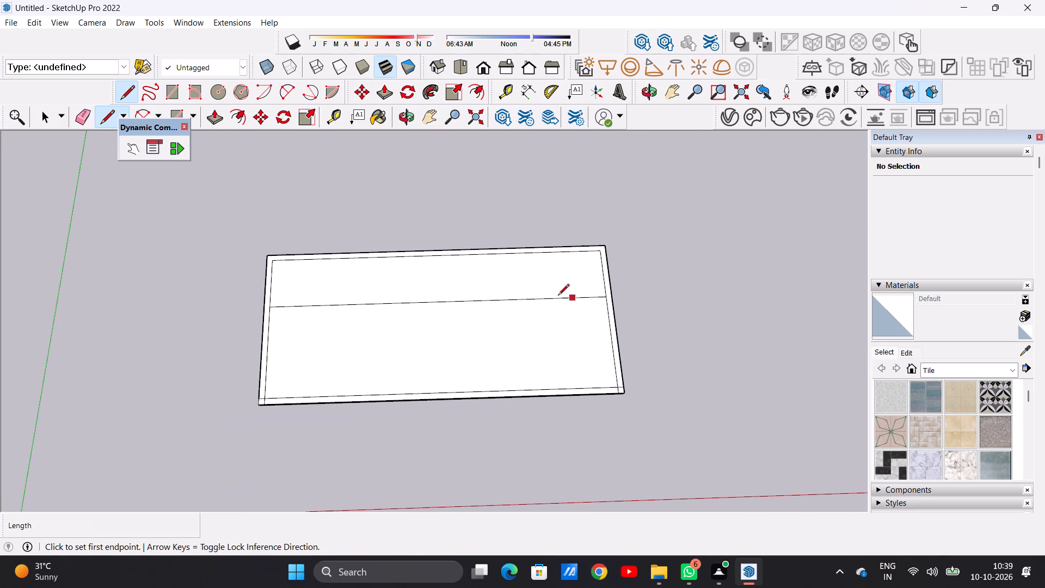
scroll(319, 321, "up", 6)
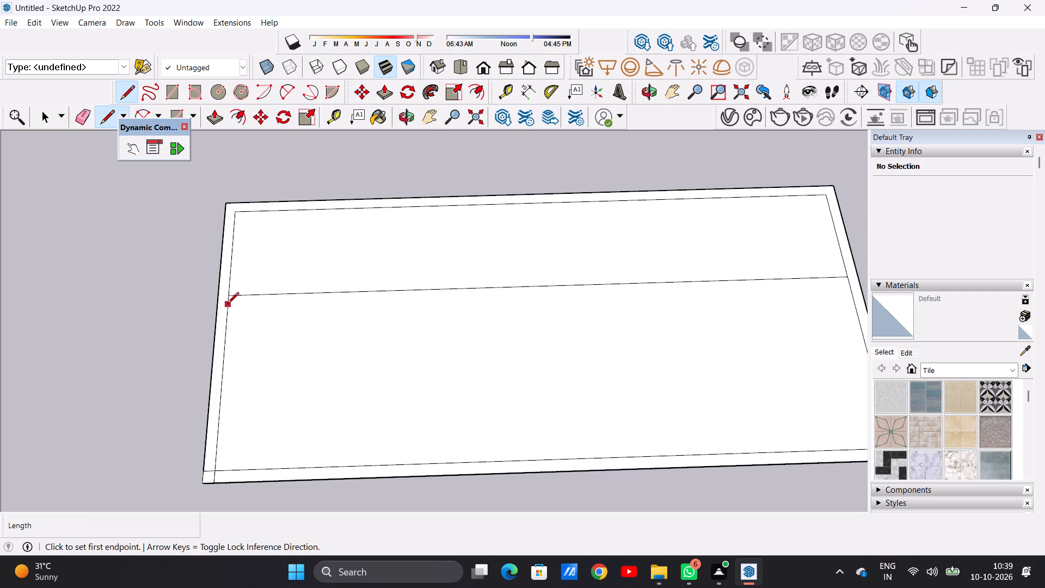
left_click(228, 304)
scroll(296, 314, "down", 6)
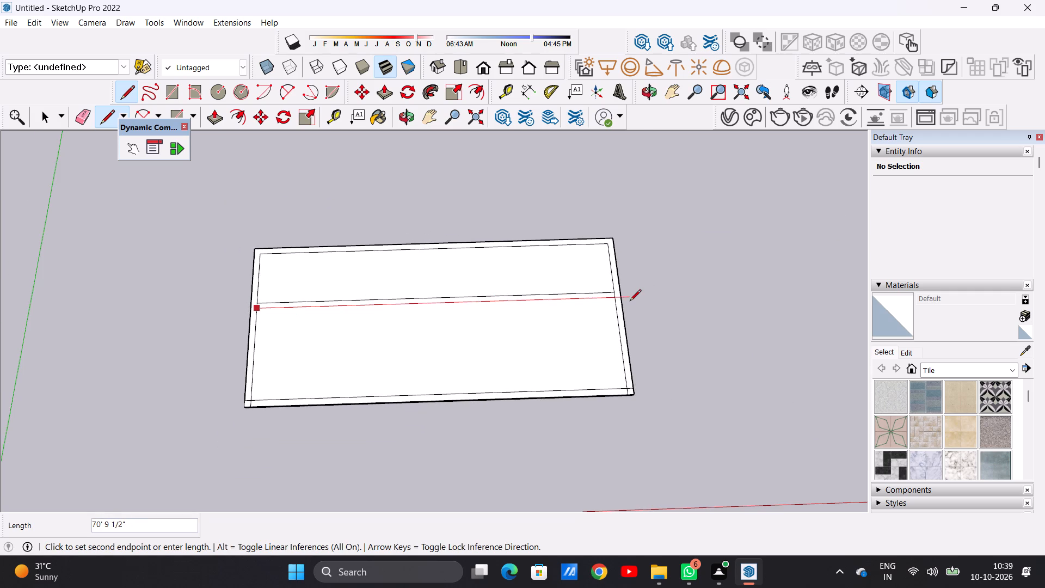
scroll(630, 302, "up", 5)
left_click(606, 297)
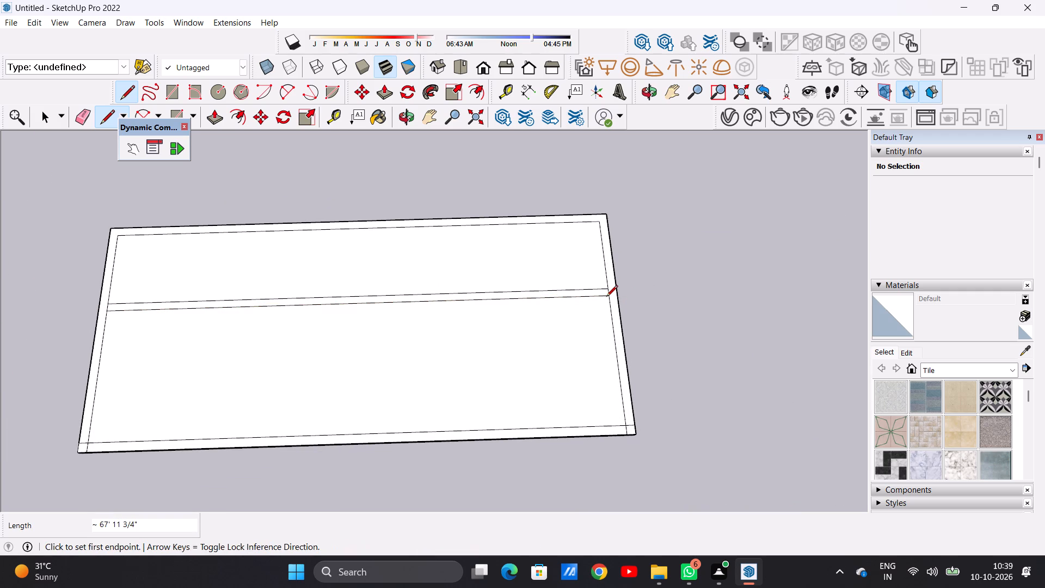
key("space")
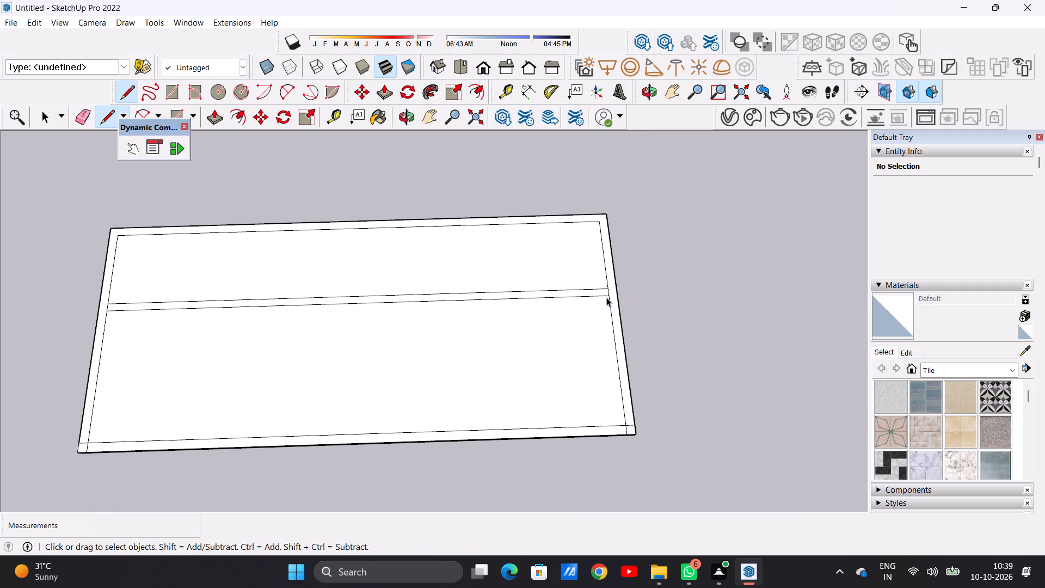
Draw two parallel cross lines about 10 ft 2 in long, a wall thickness apart, from the rear inner outline to the lengthwise strip.
type("L")
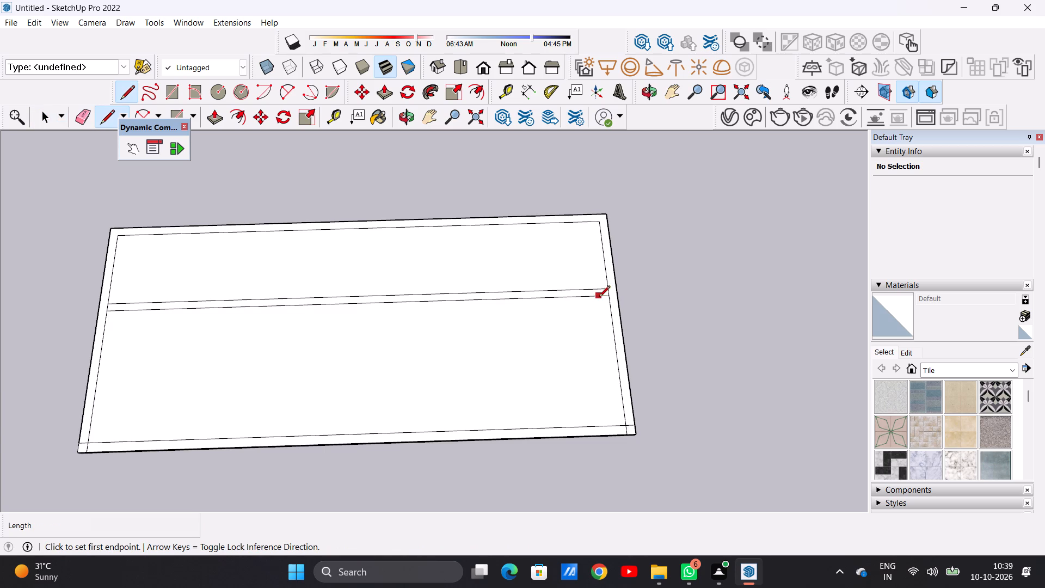
scroll(527, 347, "down", 3)
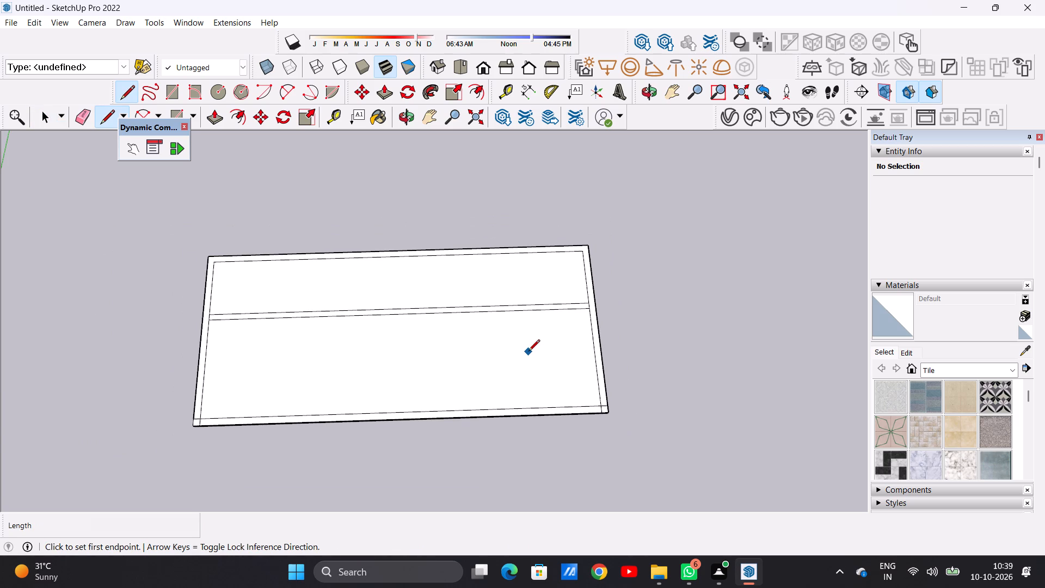
scroll(402, 299, "up", 3)
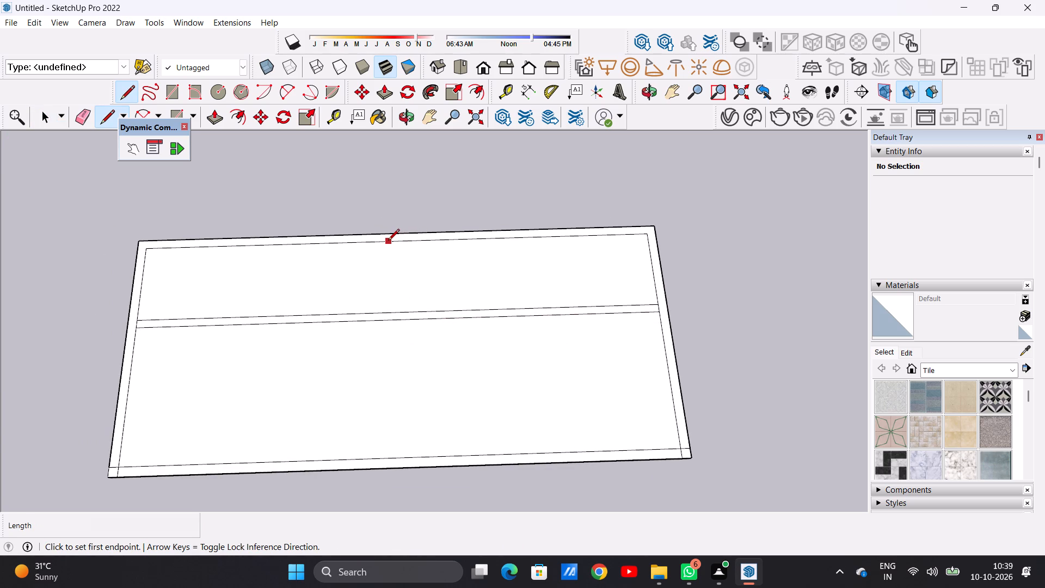
left_click(388, 241)
left_click(391, 309)
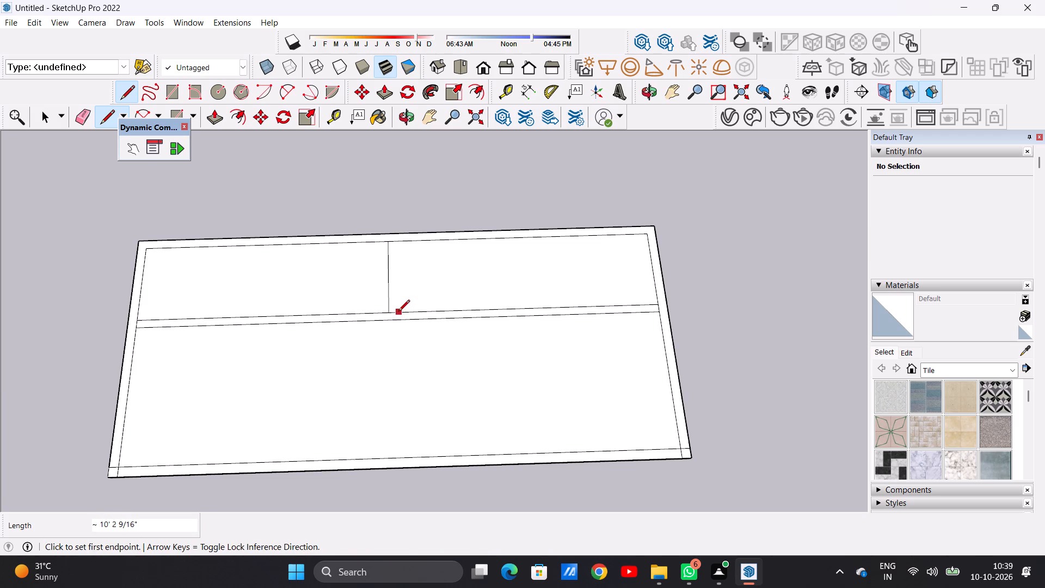
left_click(398, 312)
left_click(396, 243)
key("space")
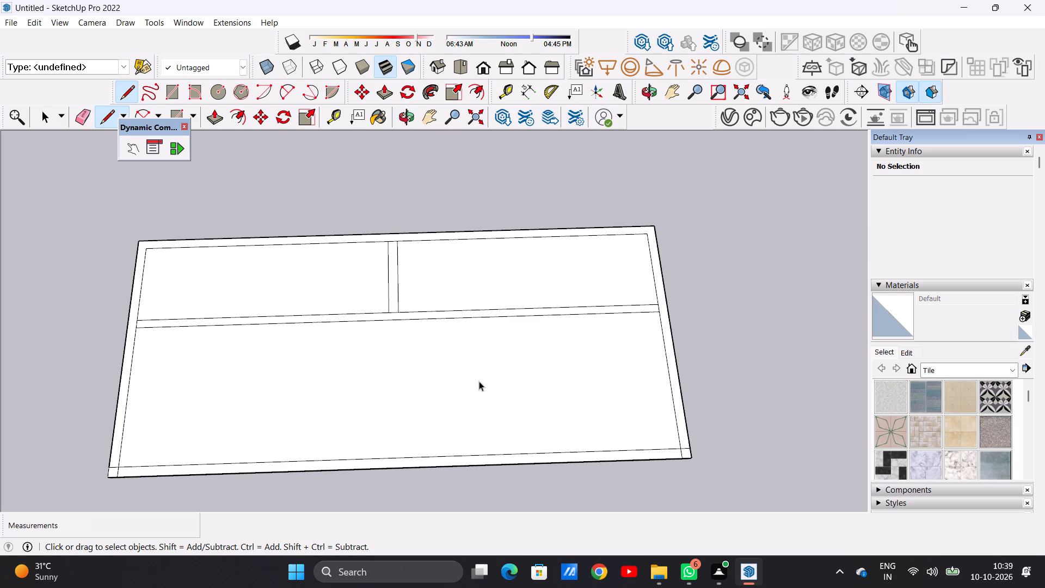
Examine the slab's wall layout lines from several angles and distances.
scroll(488, 383, "down", 3)
scroll(465, 330, "up", 5)
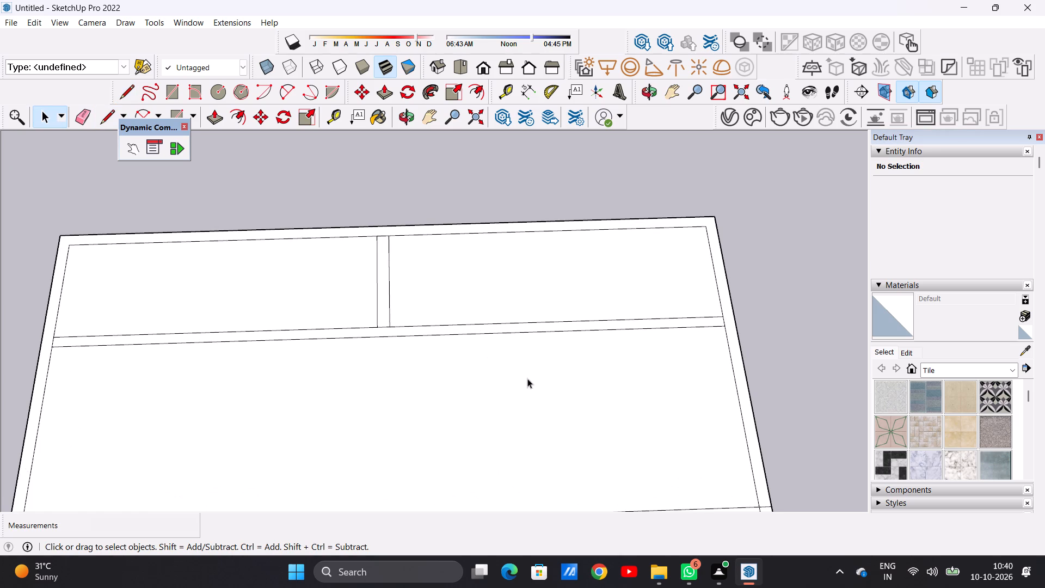
middle_click_drag(527, 378, 496, 364)
scroll(570, 370, "down", 5)
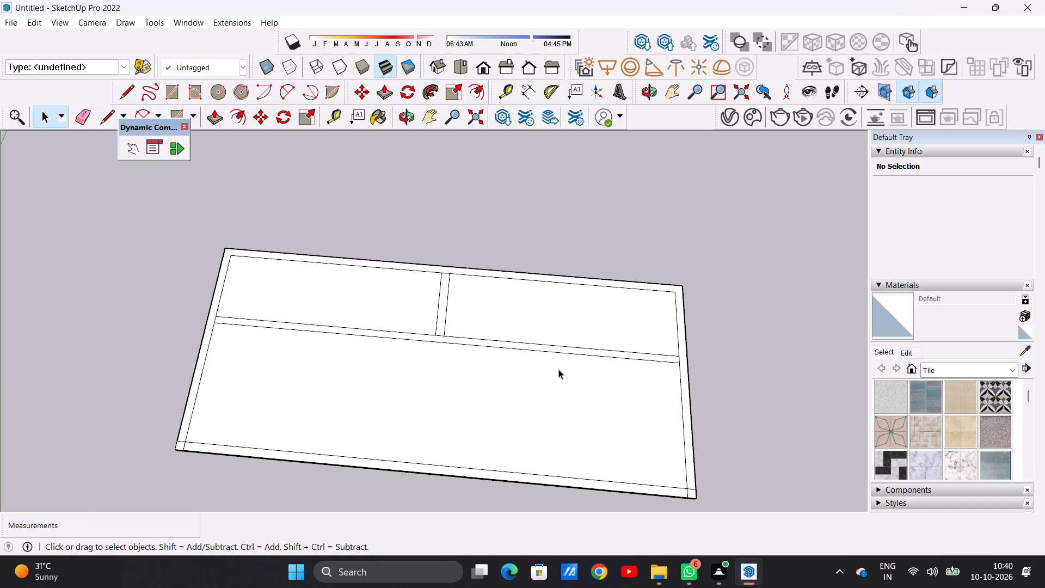
scroll(547, 362, "down", 6)
middle_click_drag(489, 311, 489, 388)
scroll(454, 352, "down", 1)
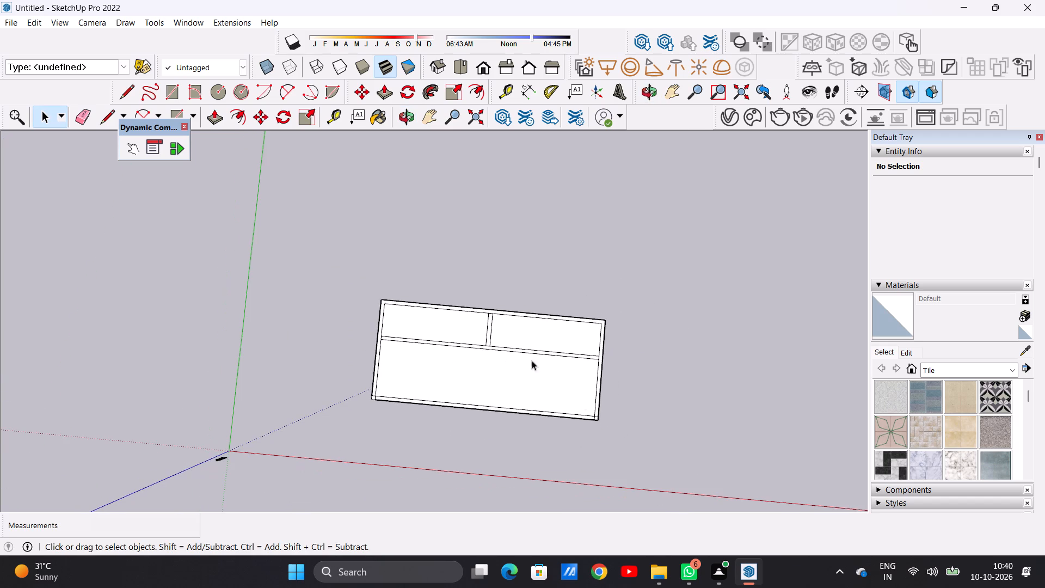
middle_click_drag(586, 408, 597, 300)
scroll(624, 341, "up", 7)
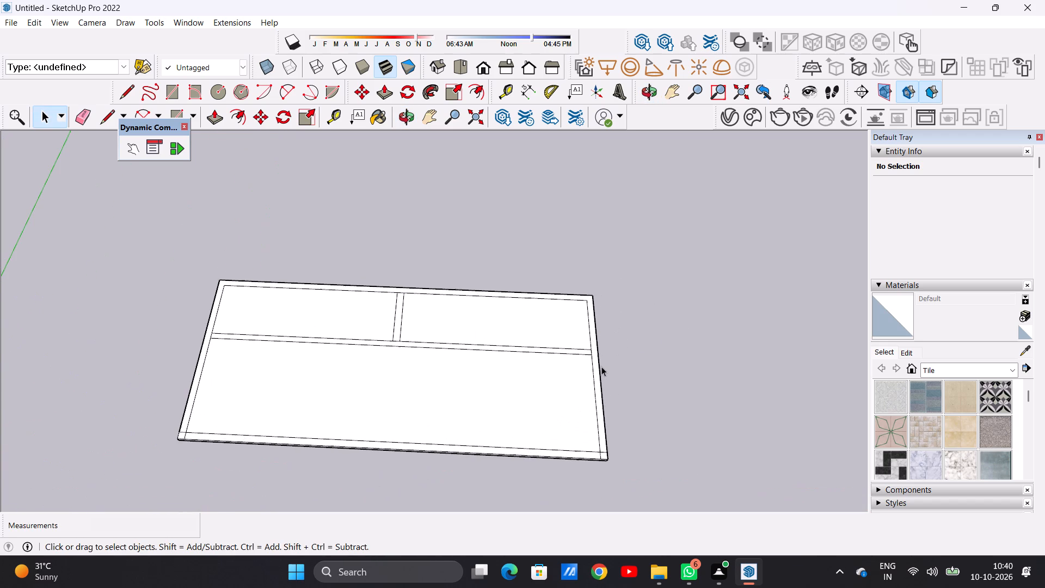
scroll(601, 366, "up", 1)
scroll(596, 476, "up", 6)
scroll(600, 454, "down", 9)
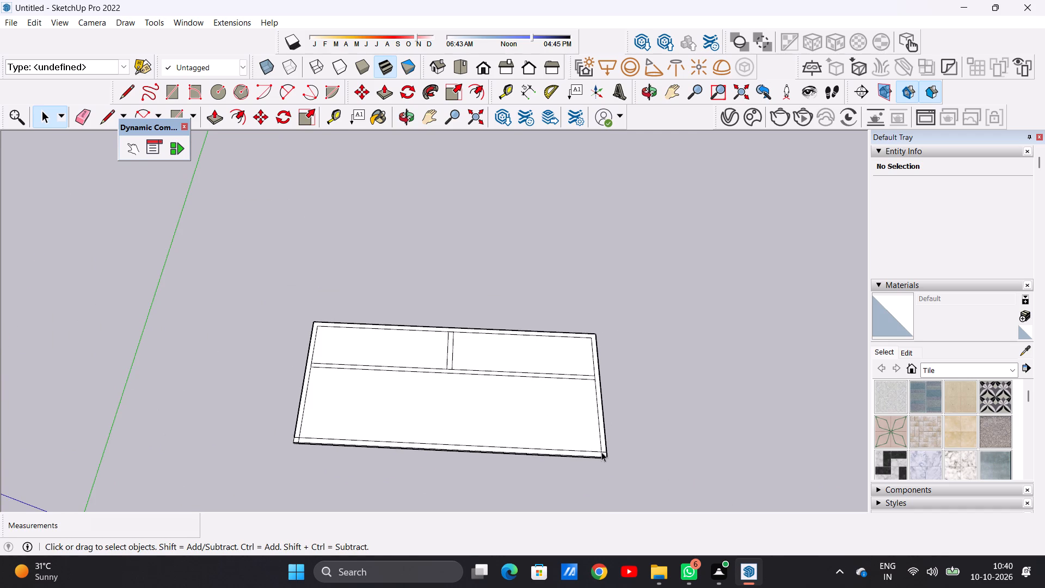
Push/Pull the wall-thickness border along the rear and both sides of the slab up about 21 ft.
key("p")
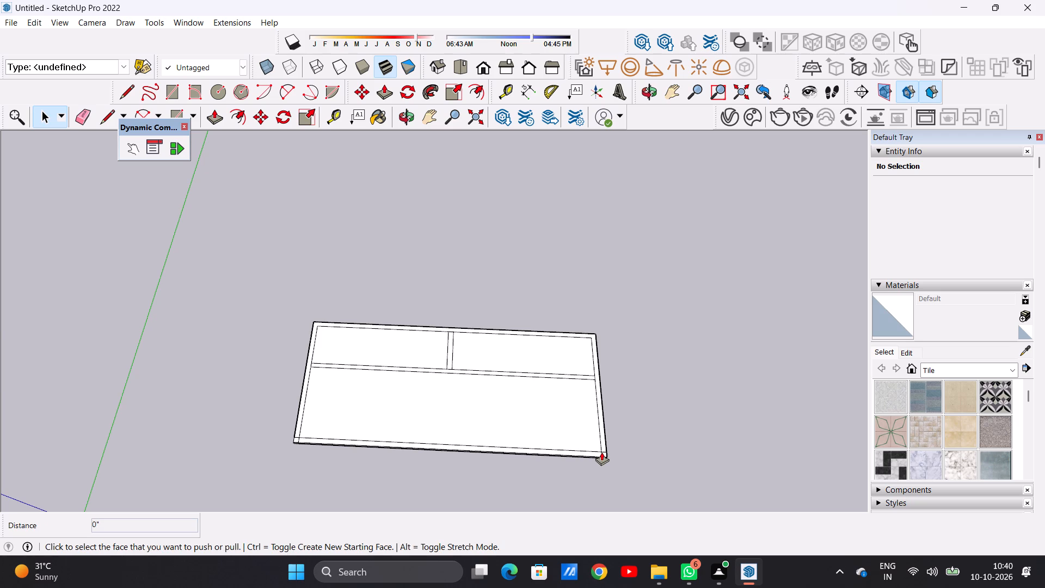
scroll(611, 436, "up", 20)
scroll(611, 436, "up", 6)
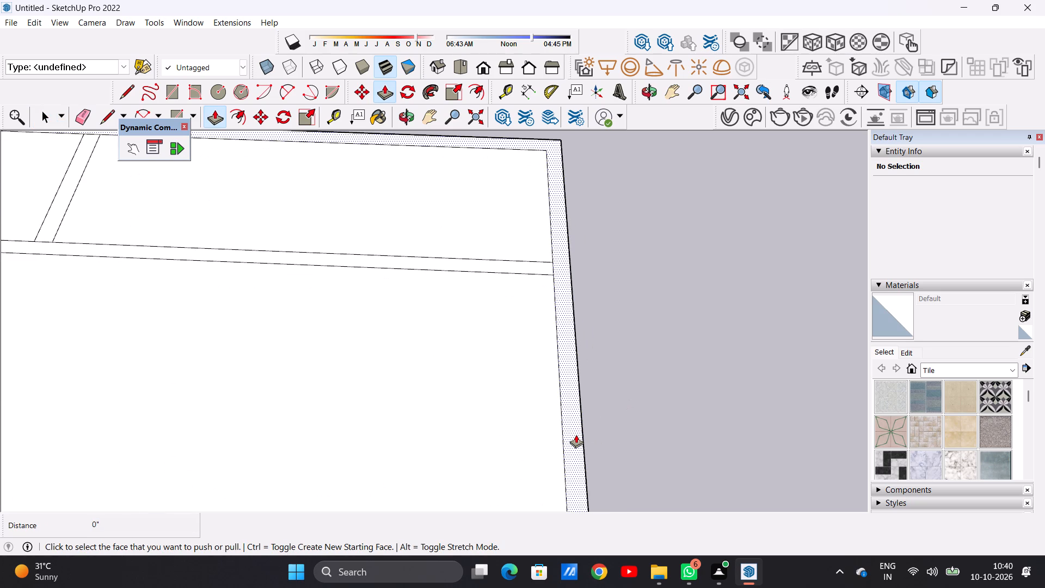
left_click(576, 434)
scroll(589, 394, "down", 13)
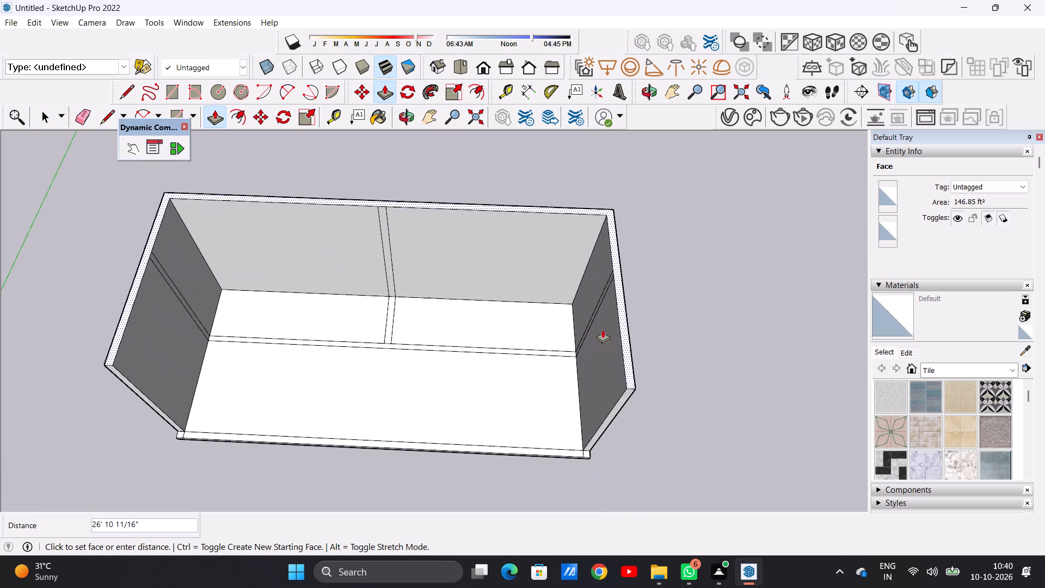
middle_click_drag(600, 345, 595, 205)
scroll(591, 258, "down", 3)
middle_click_drag(588, 287, 581, 227)
scroll(581, 227, "up", 1)
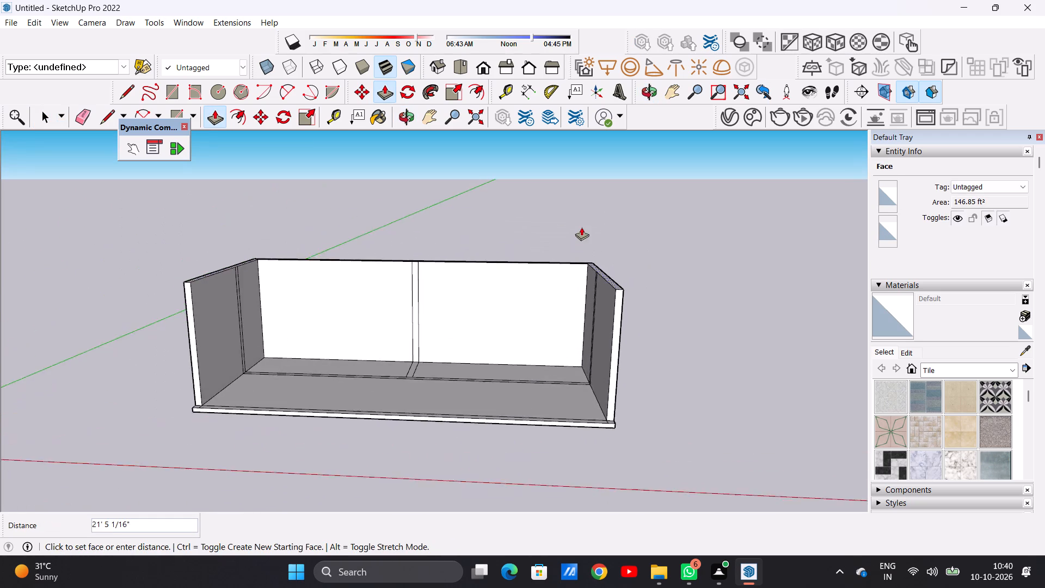
scroll(581, 227, "up", 1)
scroll(584, 260, "down", 7)
middle_click_drag(584, 284, 571, 246)
scroll(591, 267, "up", 10)
middle_click_drag(599, 281, 605, 284)
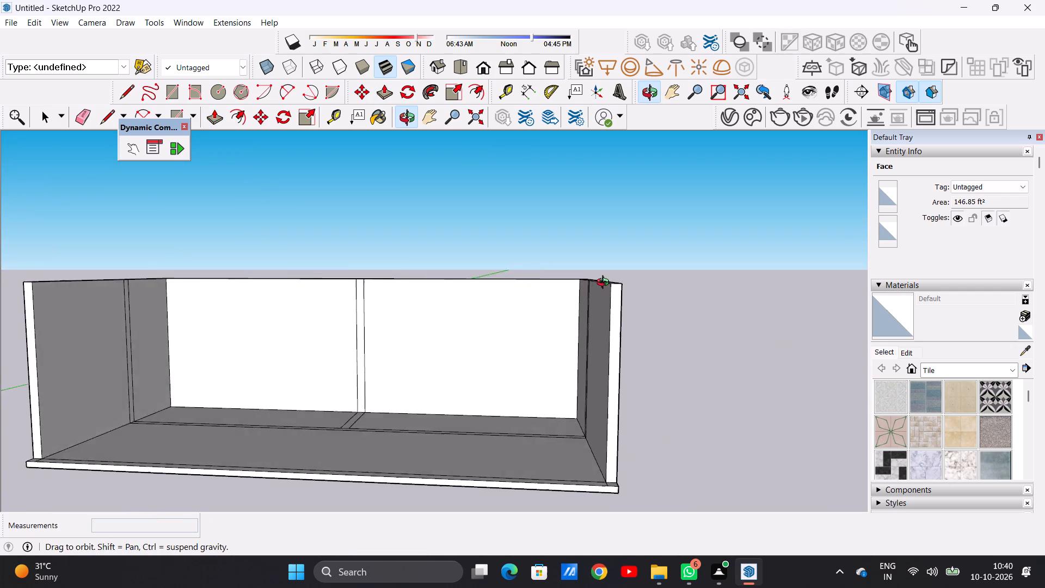
middle_click_drag(605, 284, 635, 281)
scroll(635, 281, "down", 3)
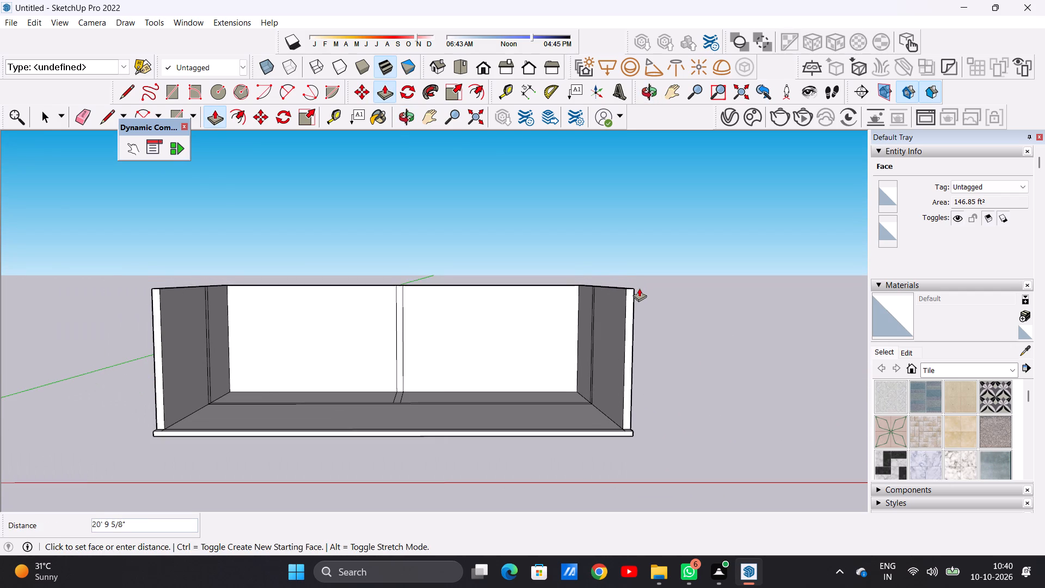
left_click(642, 283)
key("space")
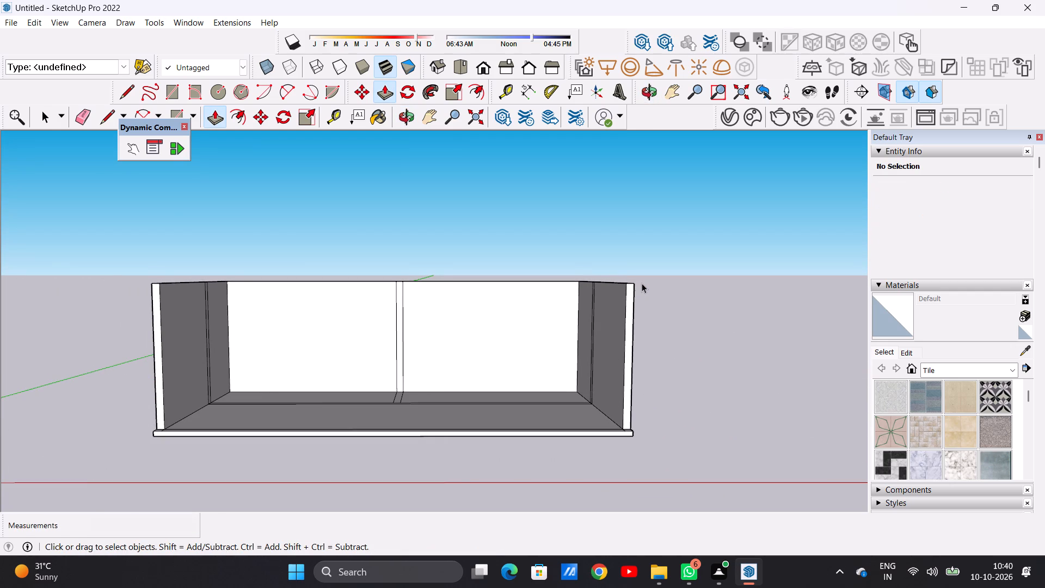
Examine the raised perimeter walls and the partition lines on the floor from the front and from above.
left_click(485, 68)
scroll(491, 324, "down", 2)
middle_click_drag(475, 308, 464, 481)
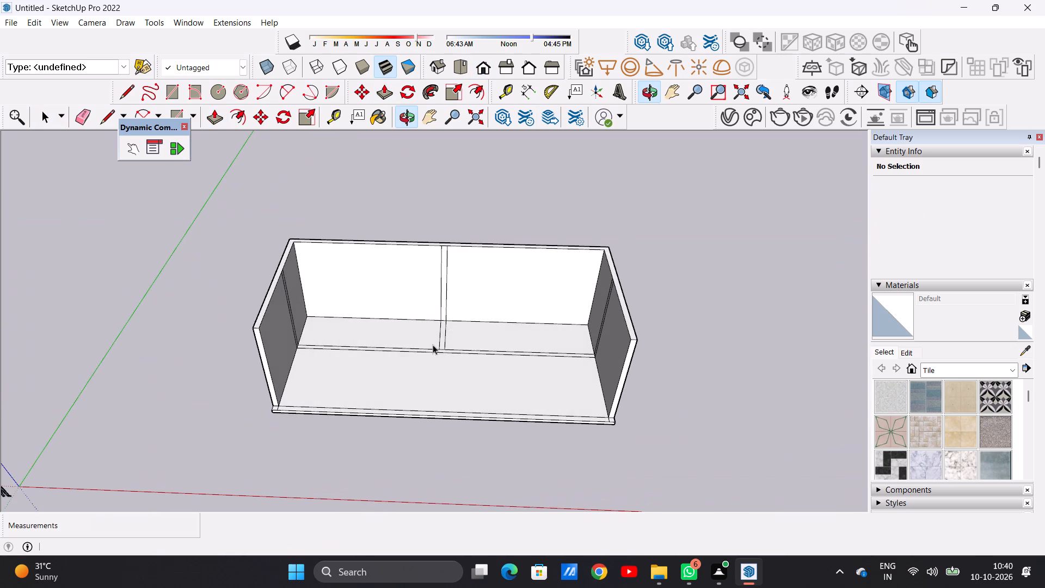
middle_click_drag(433, 347, 451, 447)
scroll(554, 354, "up", 3)
middle_click_drag(538, 380, 511, 429)
scroll(576, 313, "up", 4)
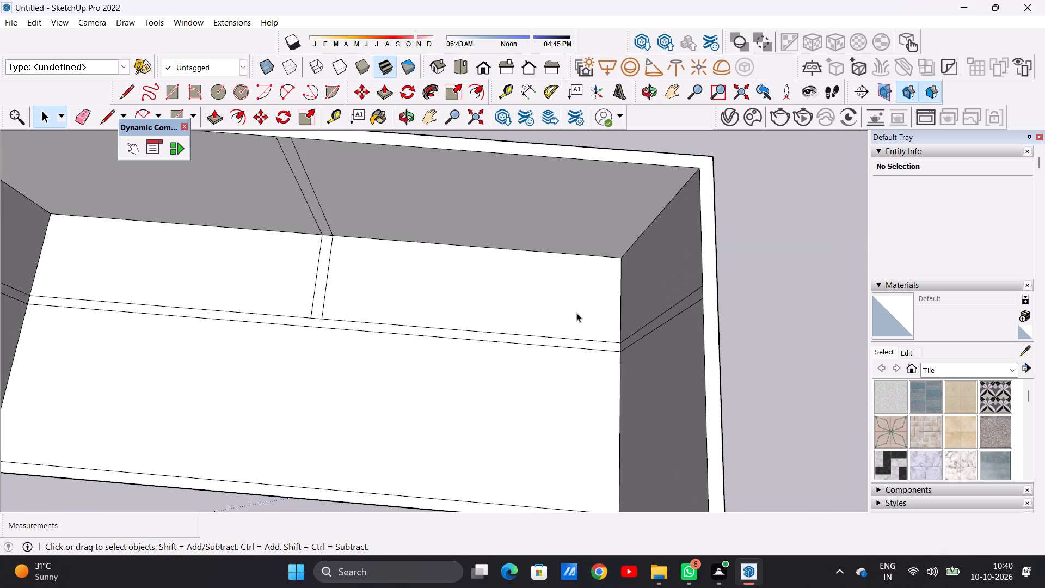
scroll(599, 339, "up", 2)
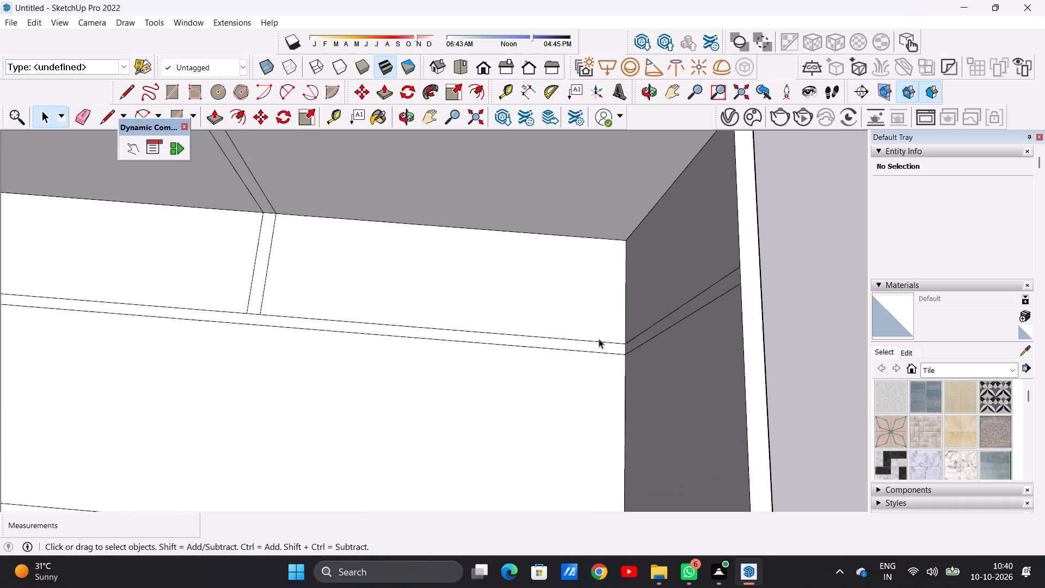
scroll(594, 377, "down", 7)
scroll(598, 368, "up", 5)
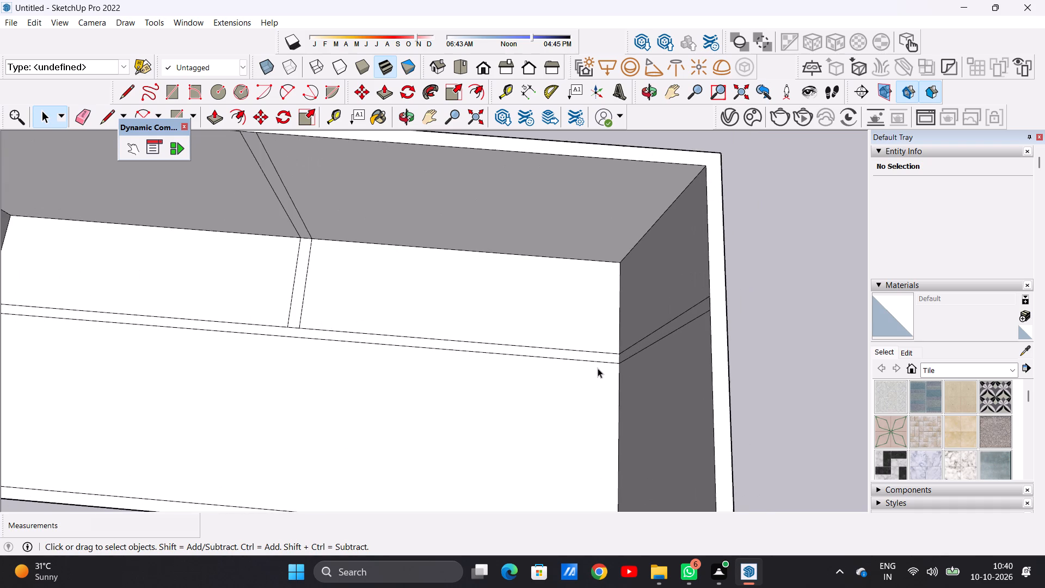
scroll(598, 368, "down", 9)
scroll(603, 366, "up", 5)
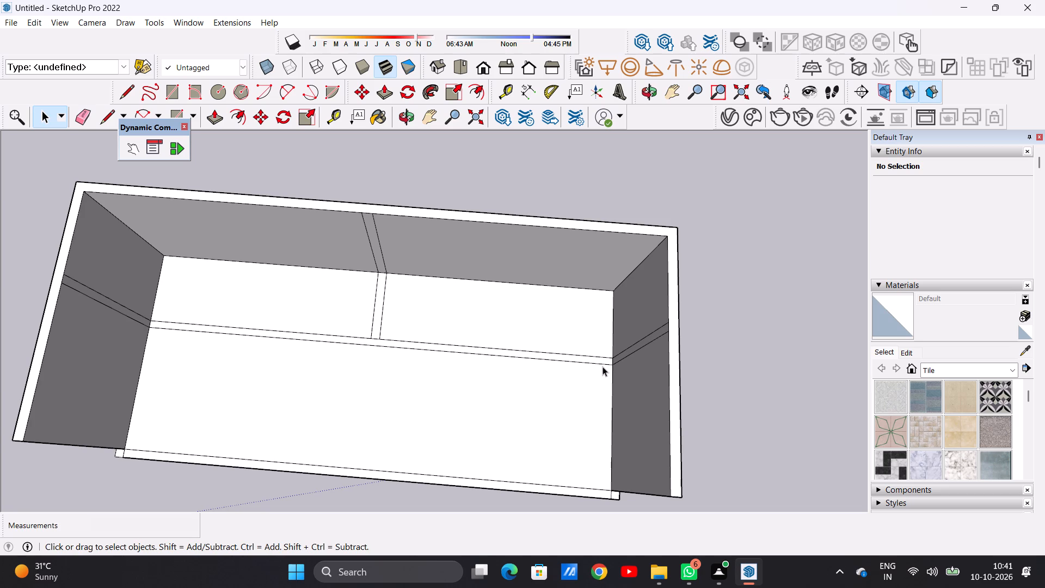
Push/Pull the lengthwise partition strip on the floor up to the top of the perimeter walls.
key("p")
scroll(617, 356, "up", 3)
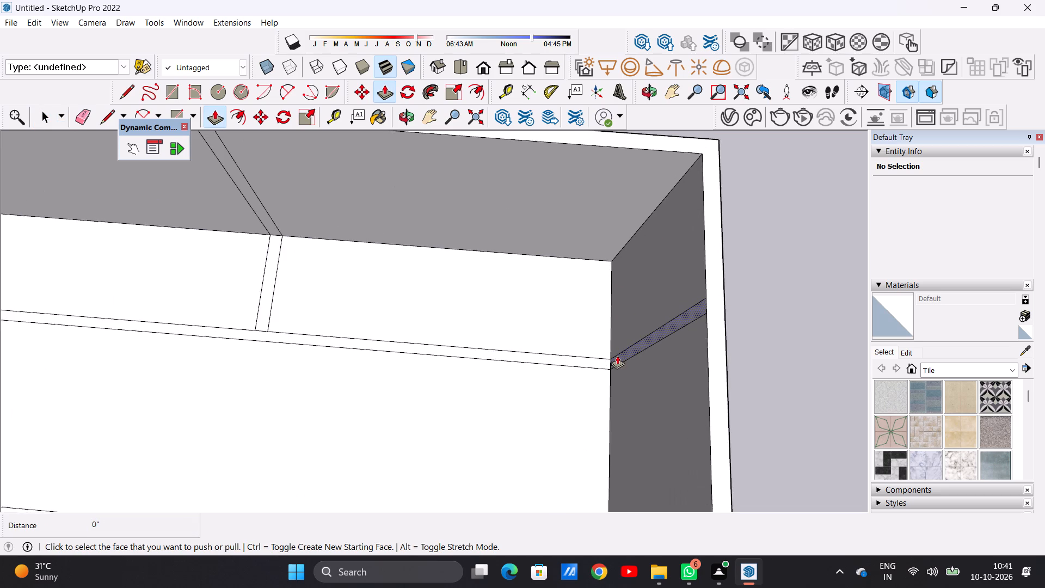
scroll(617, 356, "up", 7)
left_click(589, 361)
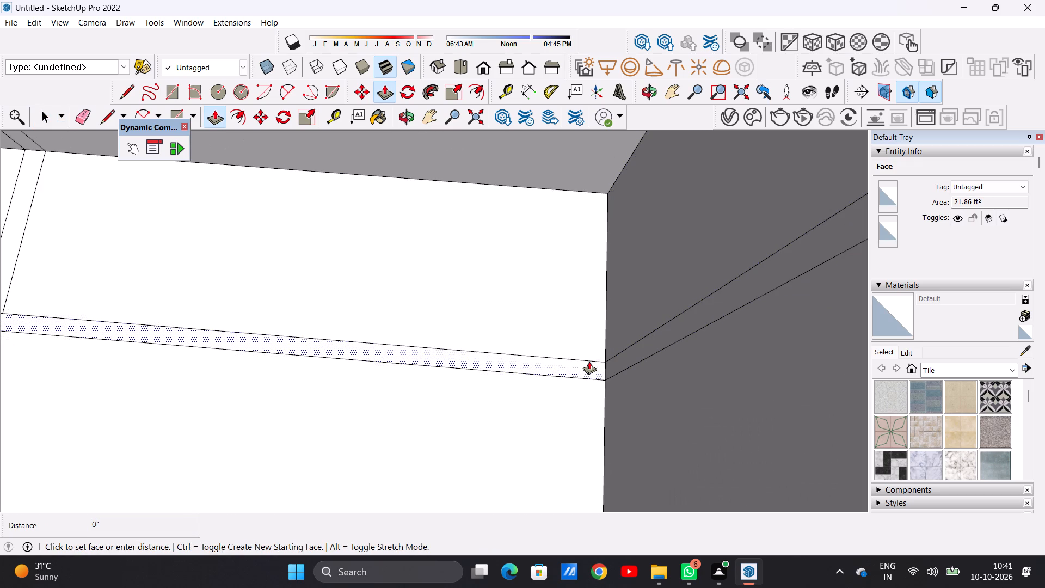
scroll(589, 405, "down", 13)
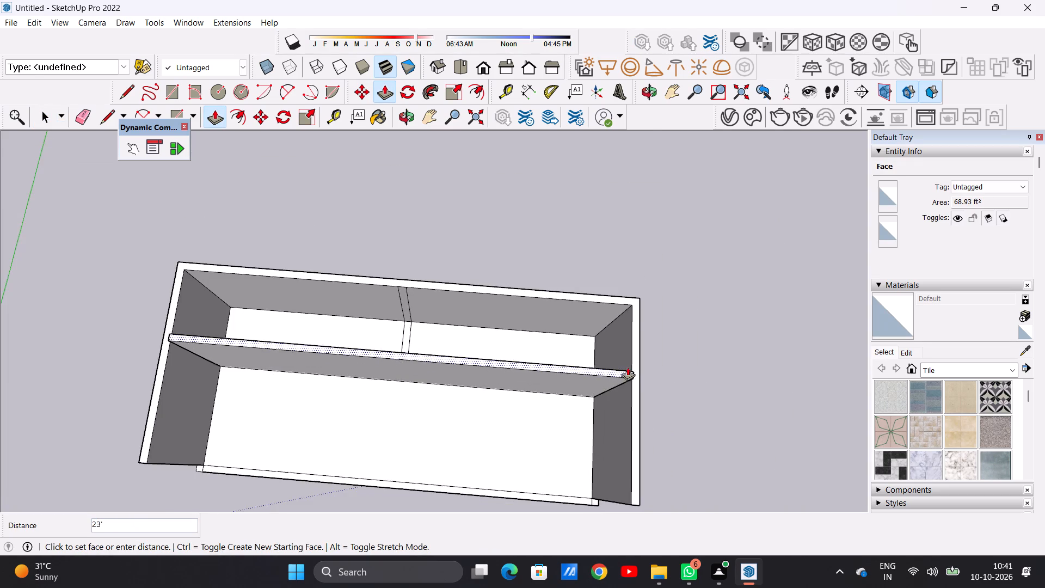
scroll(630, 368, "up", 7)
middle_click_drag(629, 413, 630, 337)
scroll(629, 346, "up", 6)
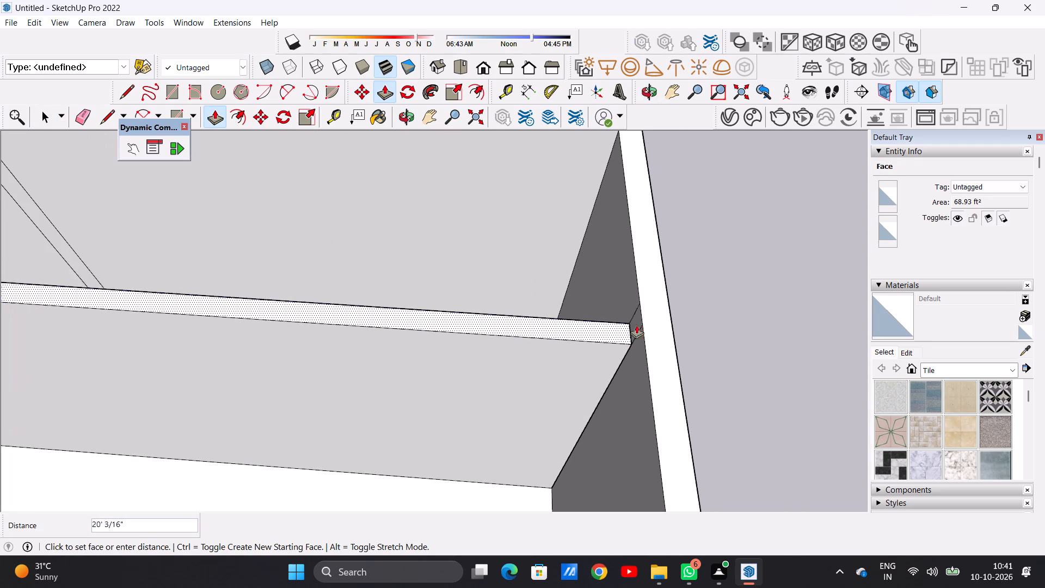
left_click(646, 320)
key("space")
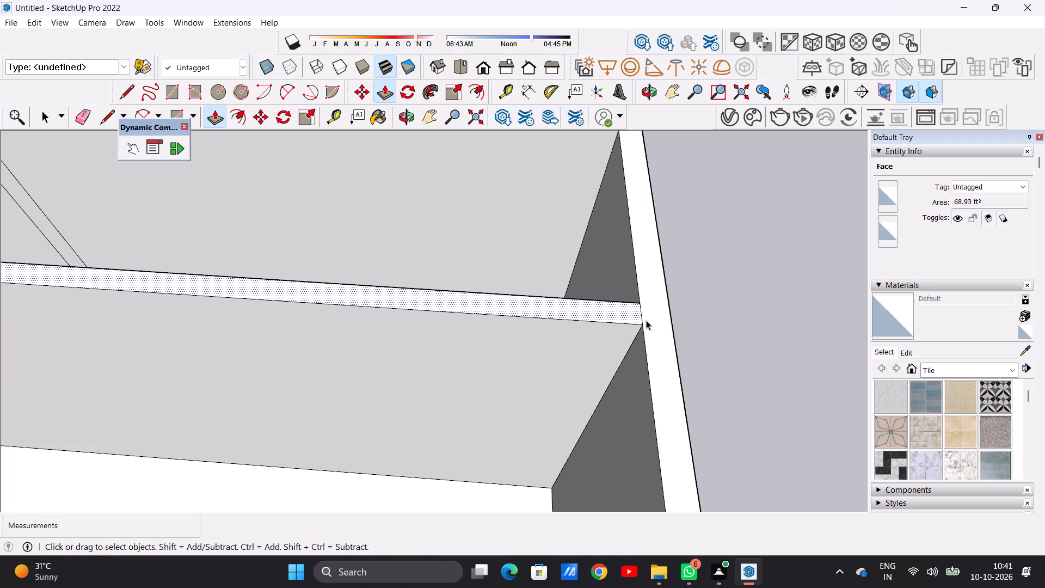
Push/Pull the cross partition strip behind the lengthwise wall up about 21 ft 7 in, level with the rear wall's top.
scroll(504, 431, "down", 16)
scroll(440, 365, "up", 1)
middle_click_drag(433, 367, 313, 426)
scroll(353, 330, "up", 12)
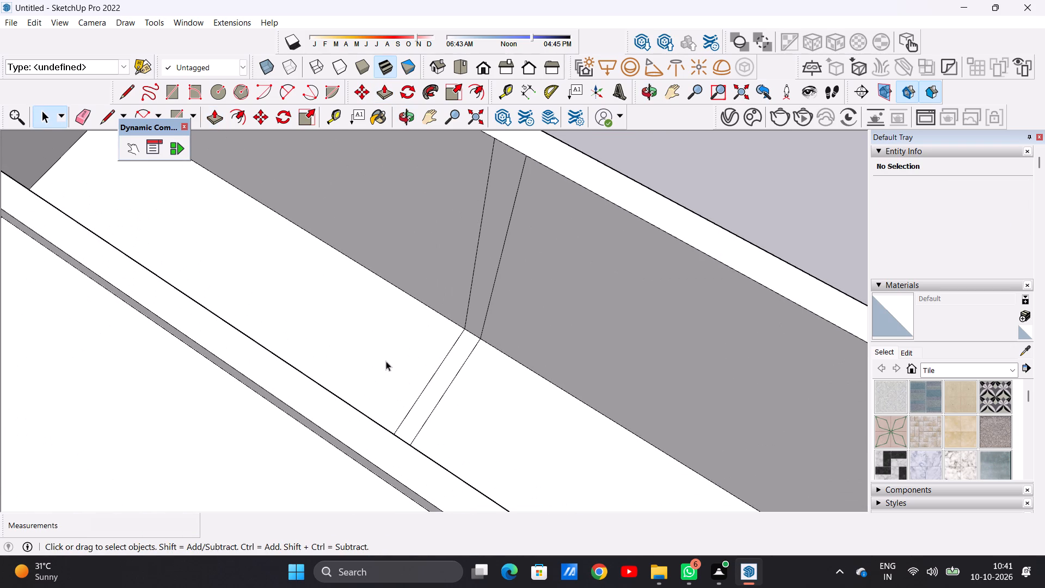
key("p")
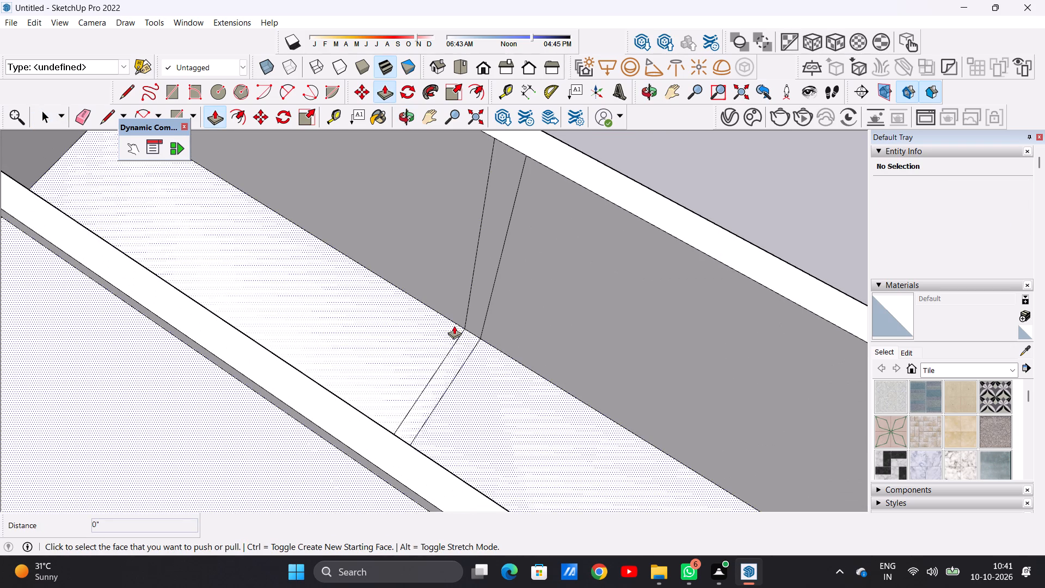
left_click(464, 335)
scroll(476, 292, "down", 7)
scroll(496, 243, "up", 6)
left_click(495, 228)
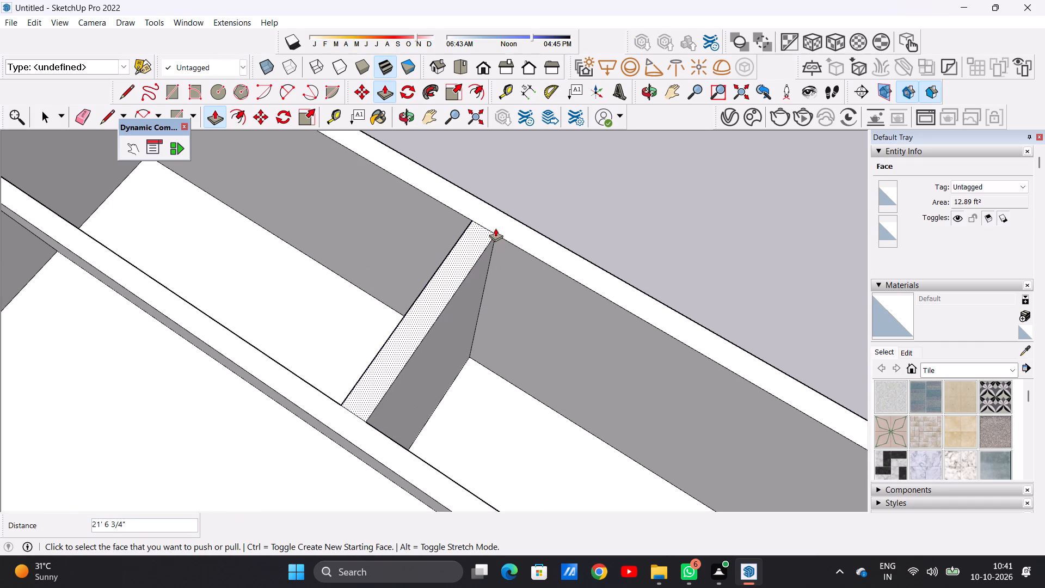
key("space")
Examine the raised lengthwise and cross partition walls from the front and from above.
scroll(485, 441, "down", 9)
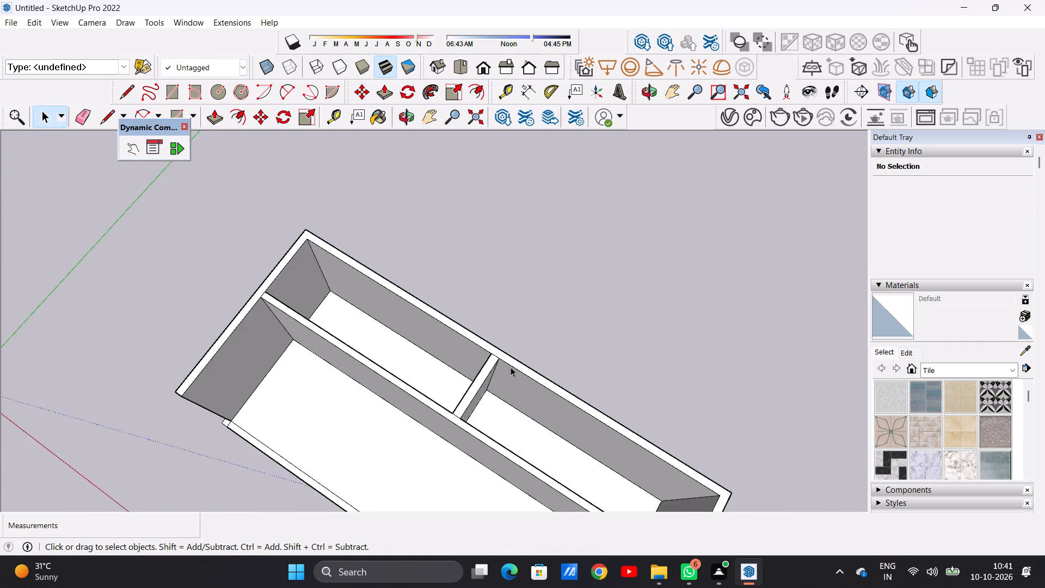
scroll(511, 367, "down", 9)
middle_click_drag(462, 408, 558, 322)
scroll(477, 413, "down", 4)
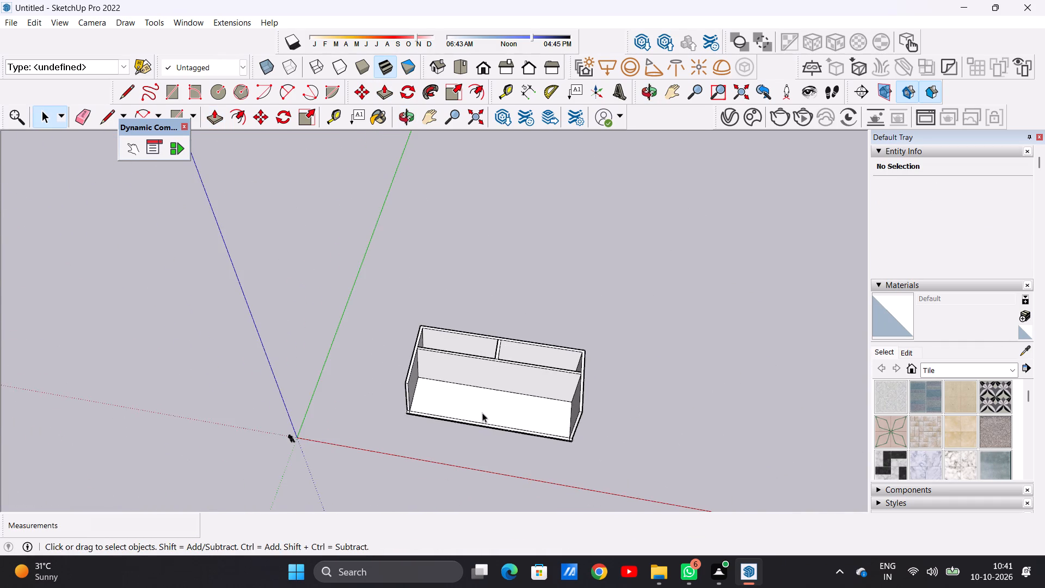
middle_click_drag(507, 320, 517, 300)
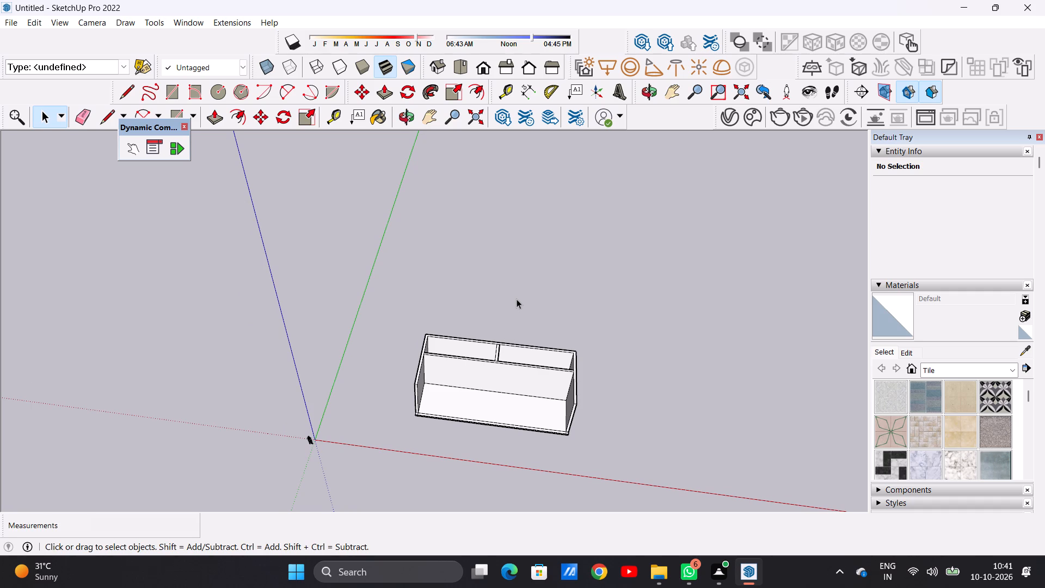
scroll(507, 321, "down", 4)
scroll(516, 354, "up", 5)
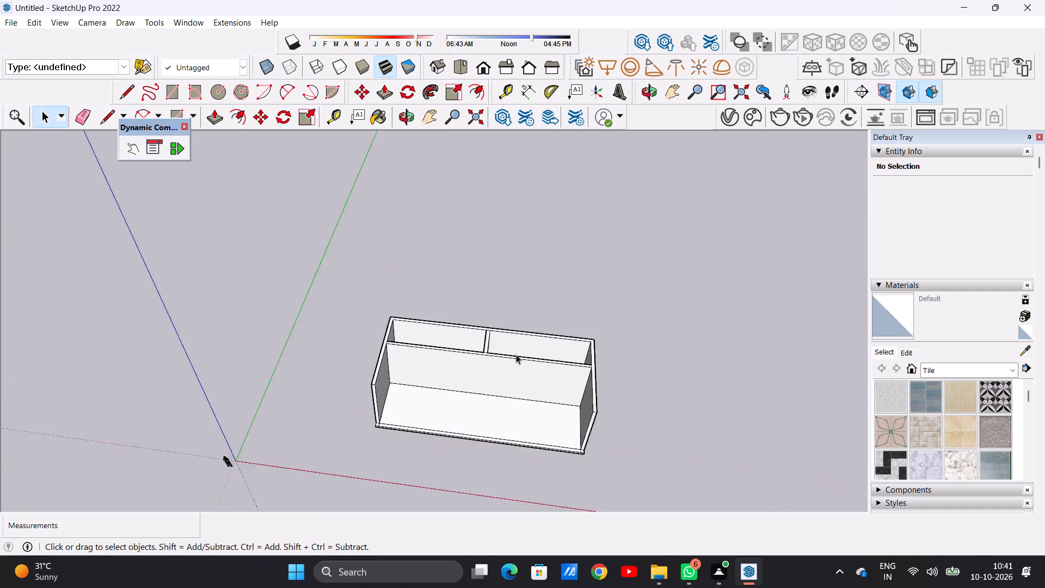
scroll(516, 354, "up", 3)
middle_click_drag(512, 360, 520, 407)
scroll(507, 403, "up", 5)
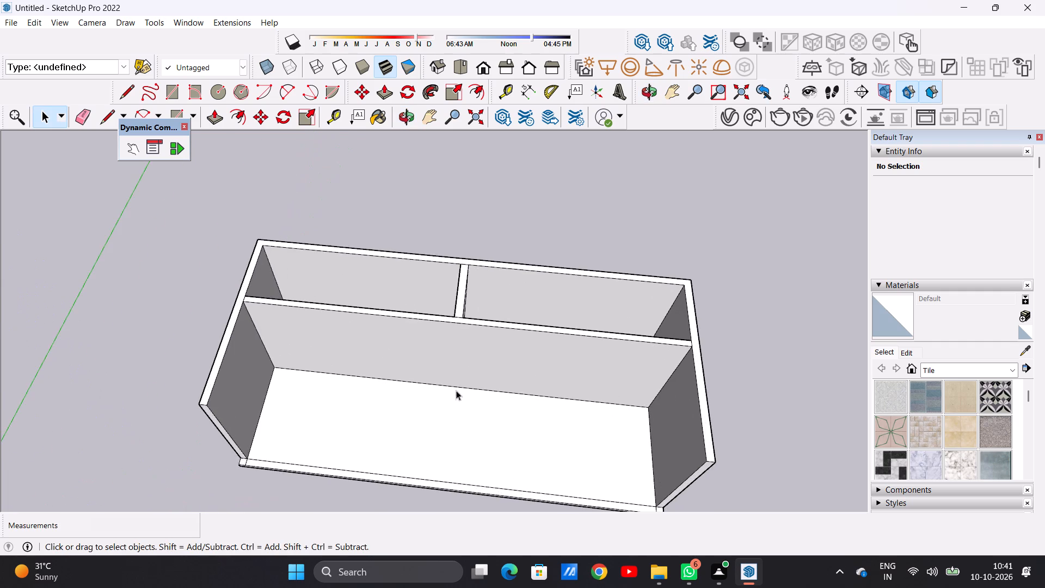
scroll(415, 359, "down", 8)
middle_click_drag(417, 357, 428, 433)
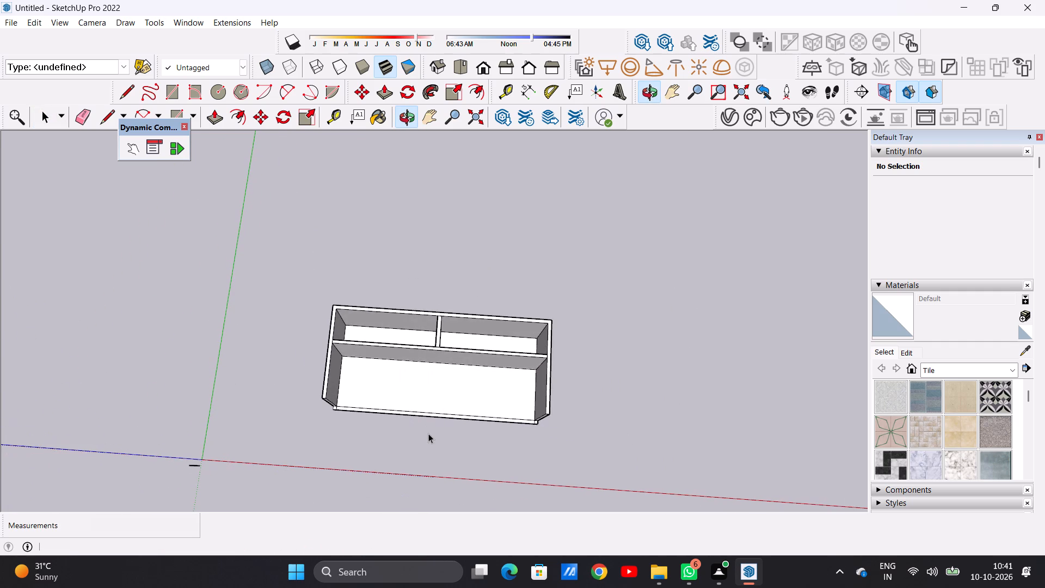
scroll(482, 348, "up", 6)
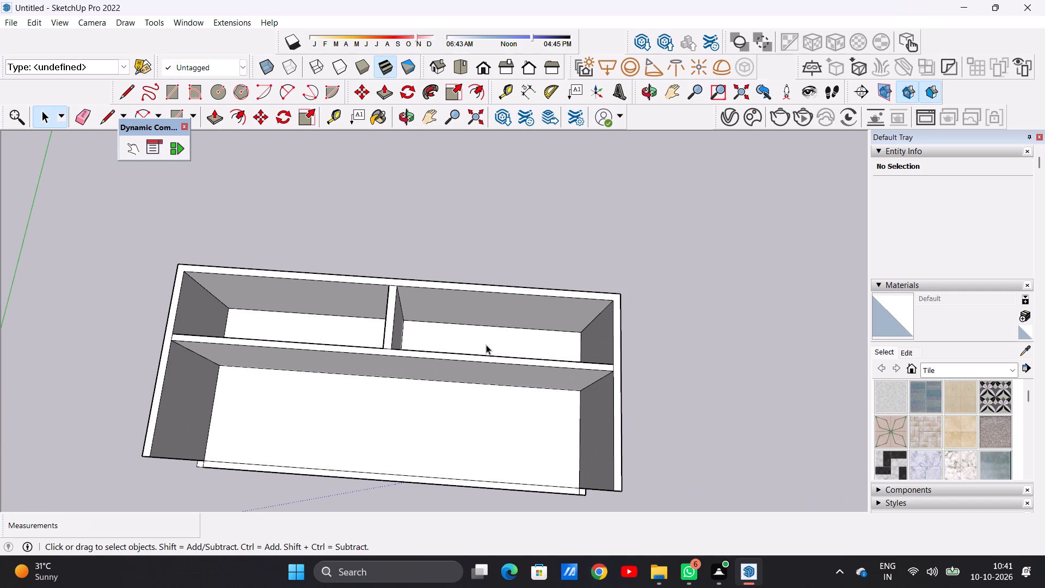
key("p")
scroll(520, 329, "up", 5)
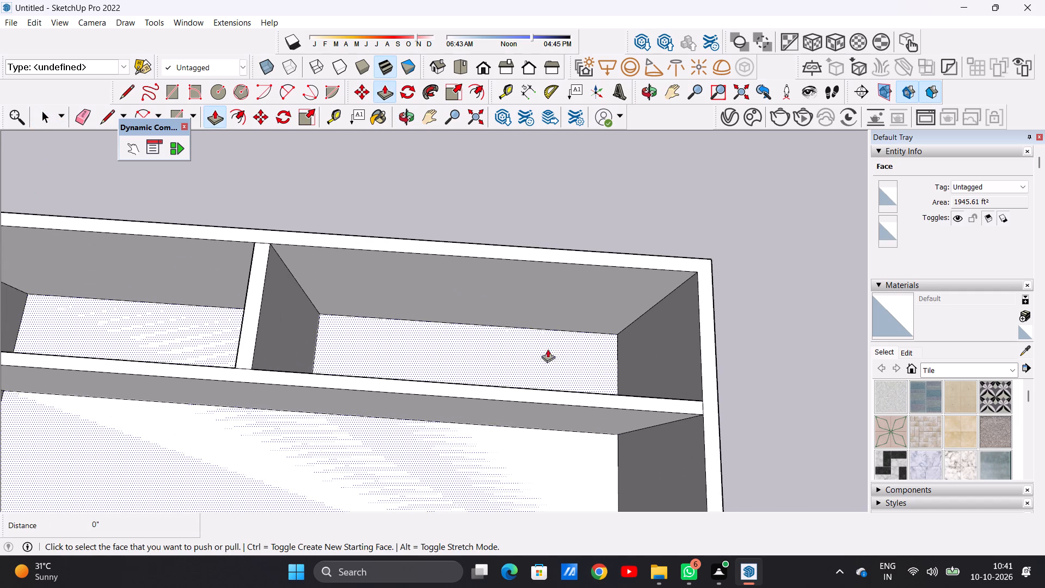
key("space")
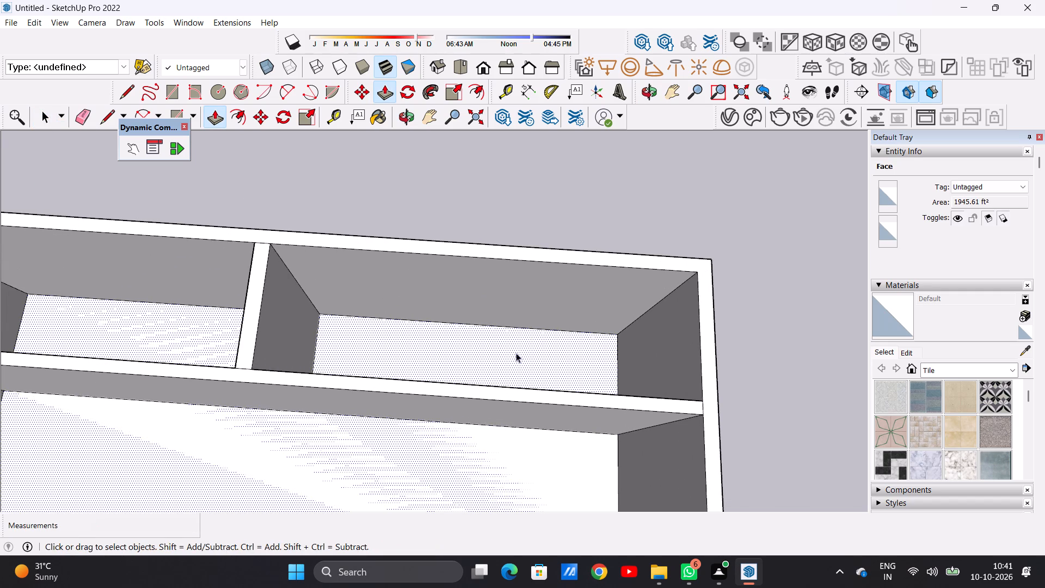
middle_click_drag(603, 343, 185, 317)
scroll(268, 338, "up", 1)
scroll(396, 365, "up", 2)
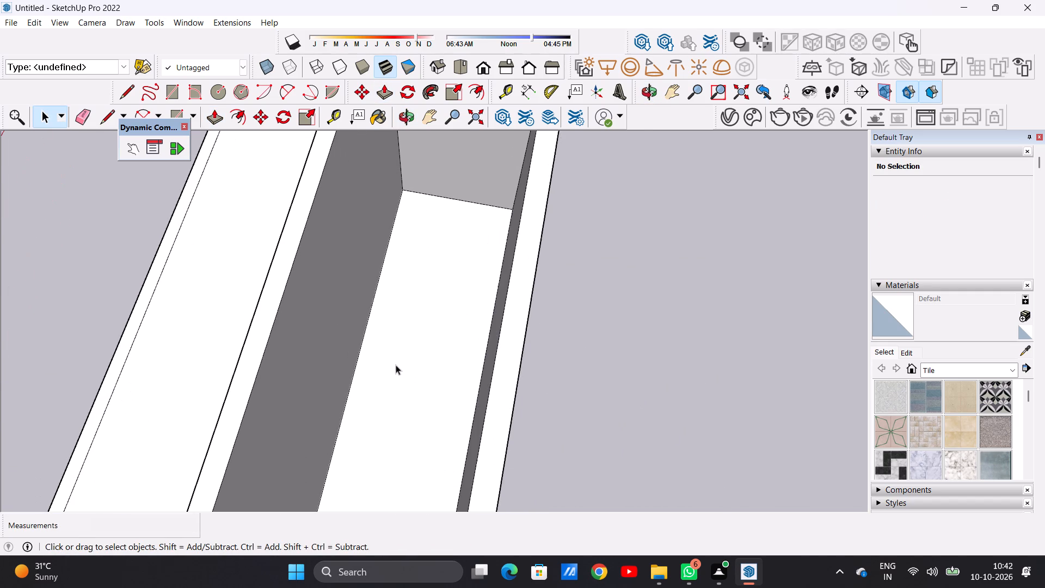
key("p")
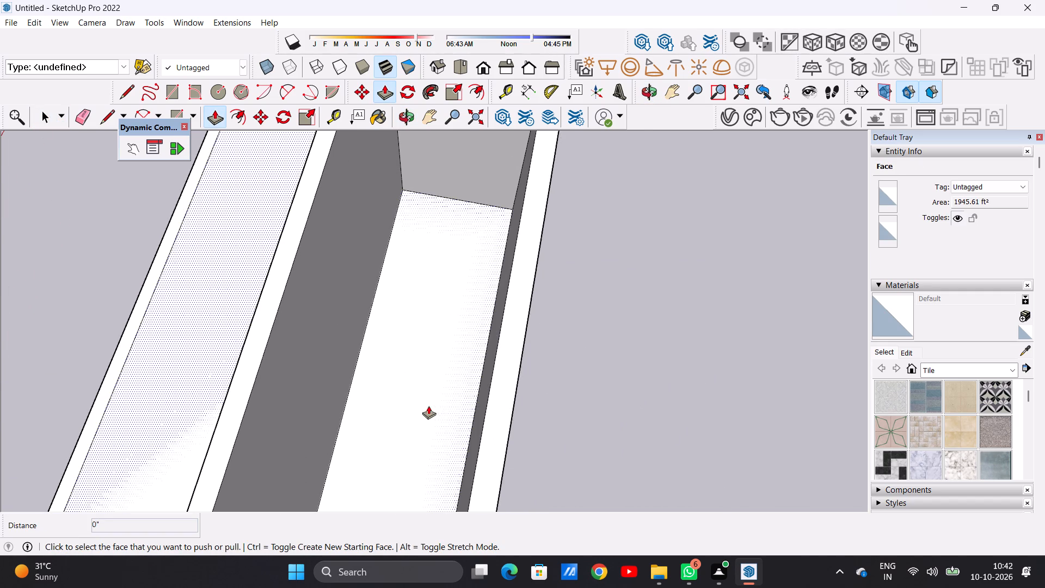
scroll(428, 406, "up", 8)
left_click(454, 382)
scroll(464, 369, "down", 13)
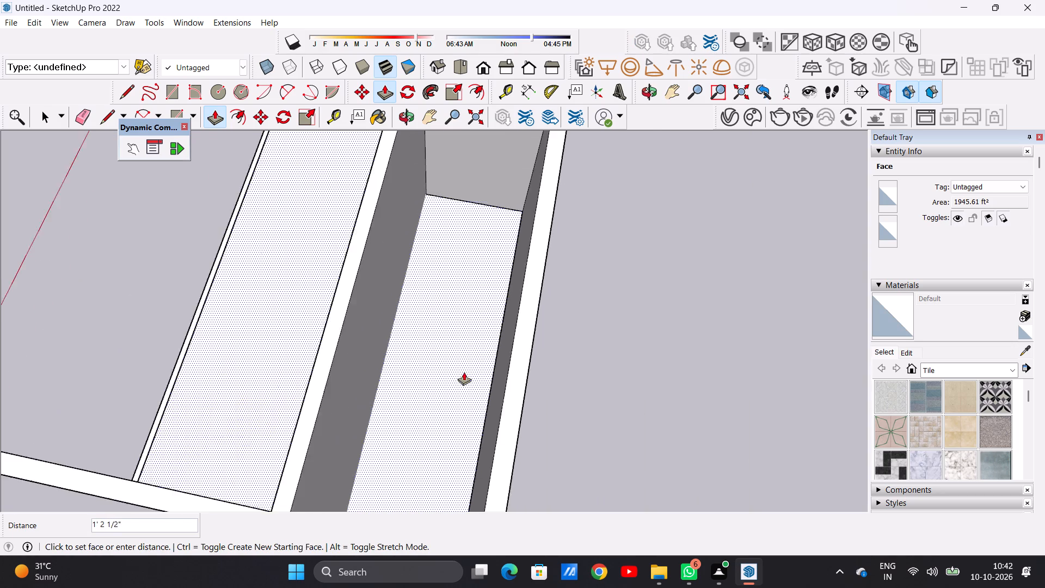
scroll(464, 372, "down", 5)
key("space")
Examine the raised partitions and the junction where the cross wall meets the lengthwise wall.
scroll(460, 369, "down", 6)
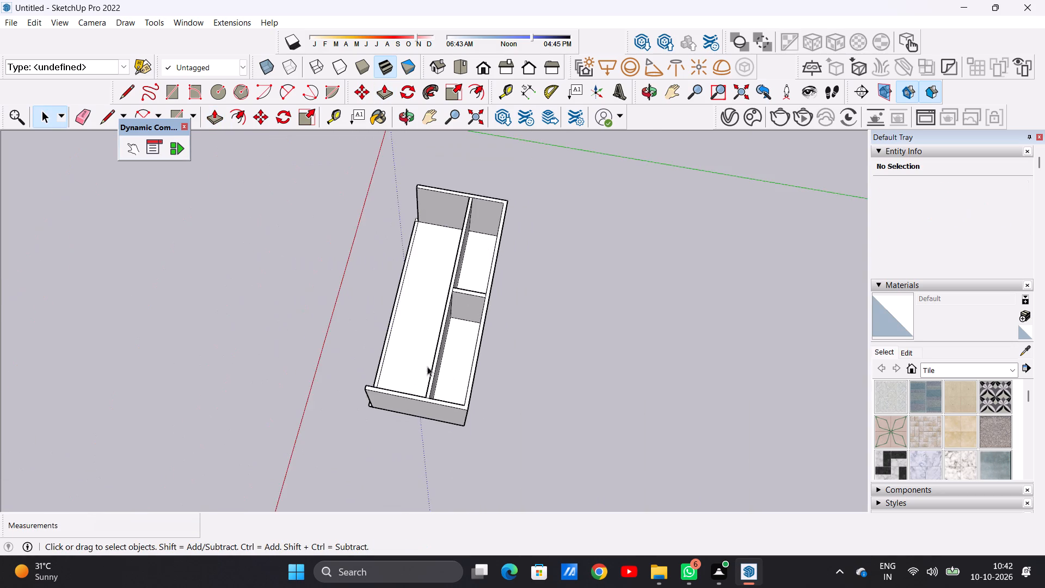
middle_click_drag(414, 362, 651, 270)
scroll(414, 362, "up", 1)
scroll(460, 308, "up", 14)
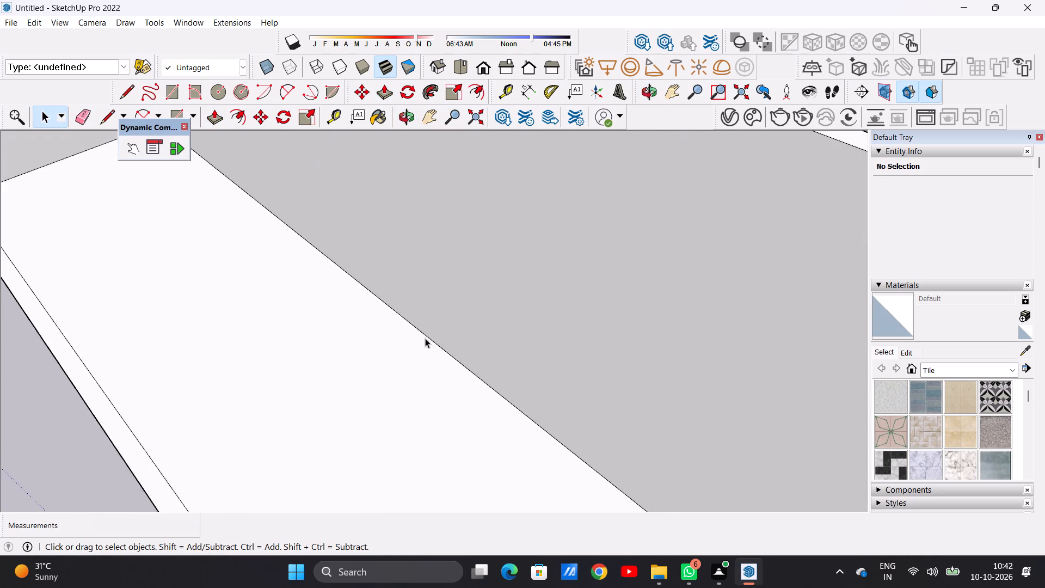
scroll(425, 338, "up", 15)
scroll(445, 358, "down", 20)
scroll(445, 358, "down", 5)
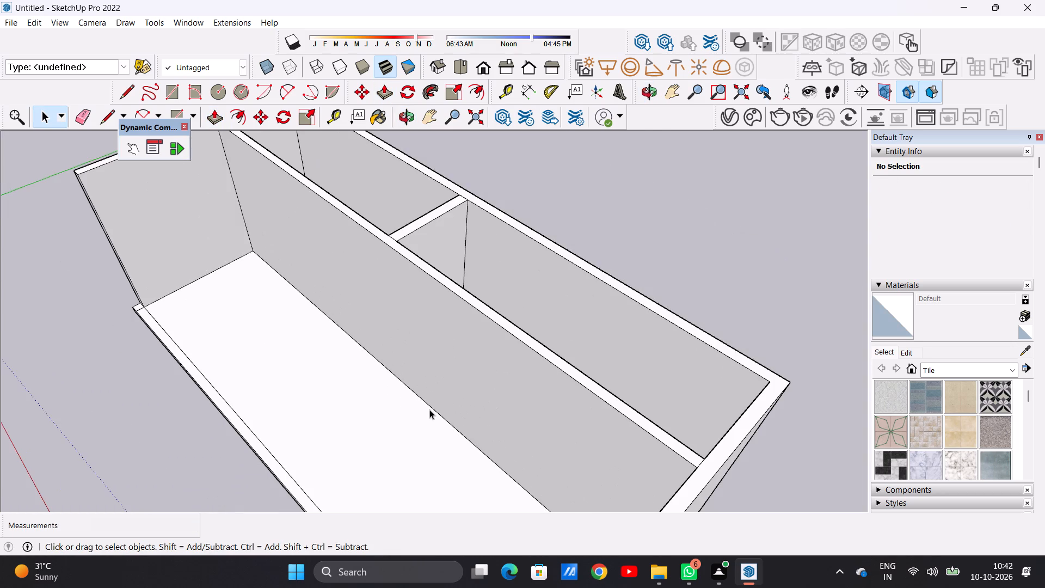
middle_click_drag(422, 353, 233, 395)
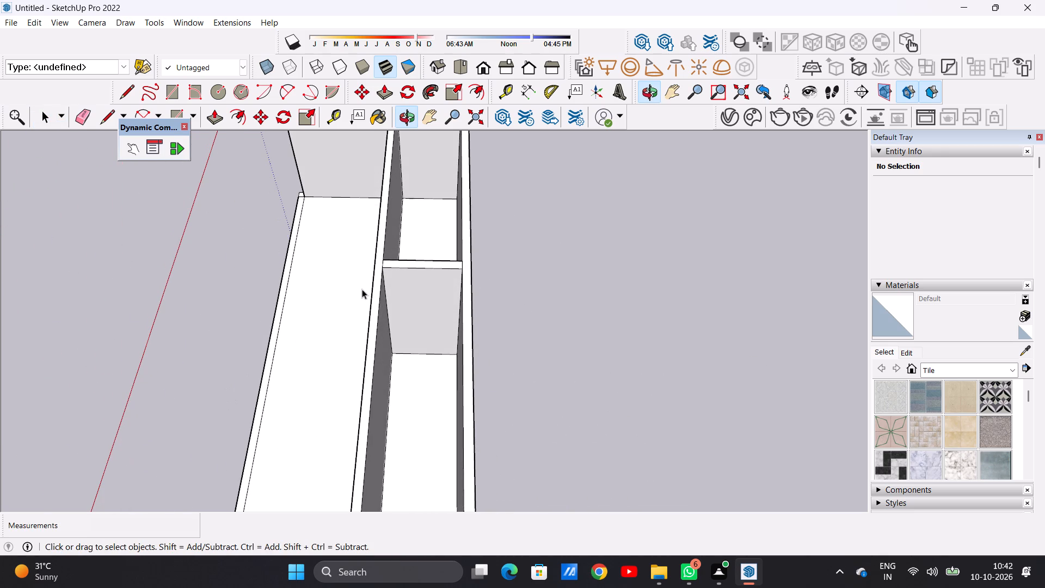
scroll(388, 275, "up", 8)
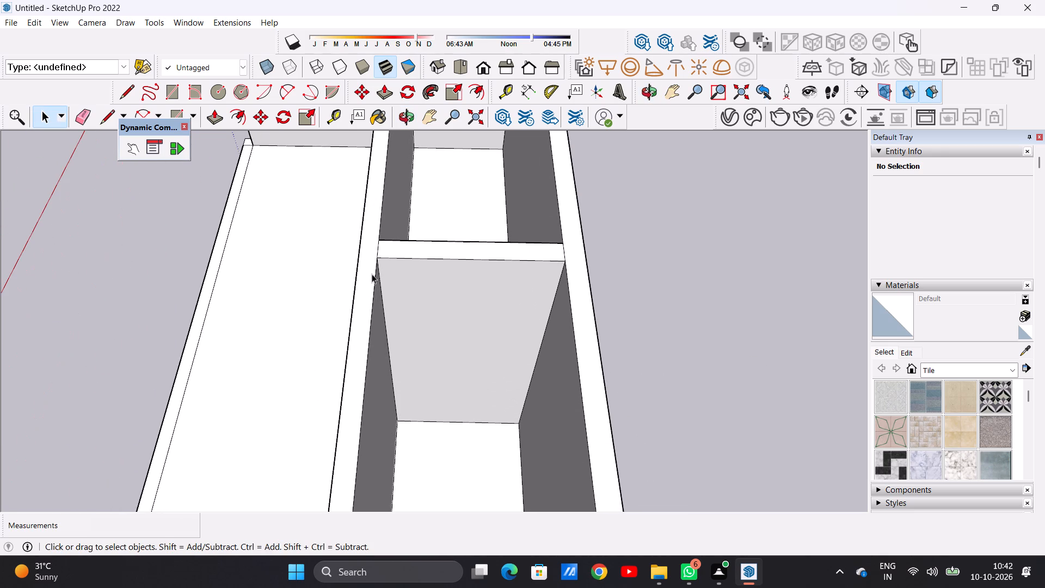
scroll(372, 274, "down", 5)
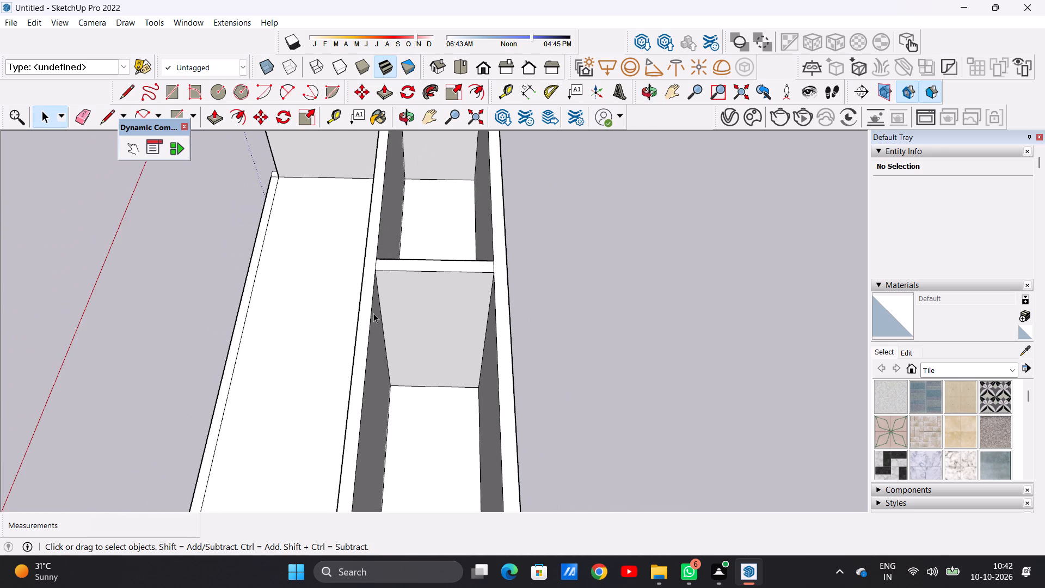
scroll(376, 324, "down", 5)
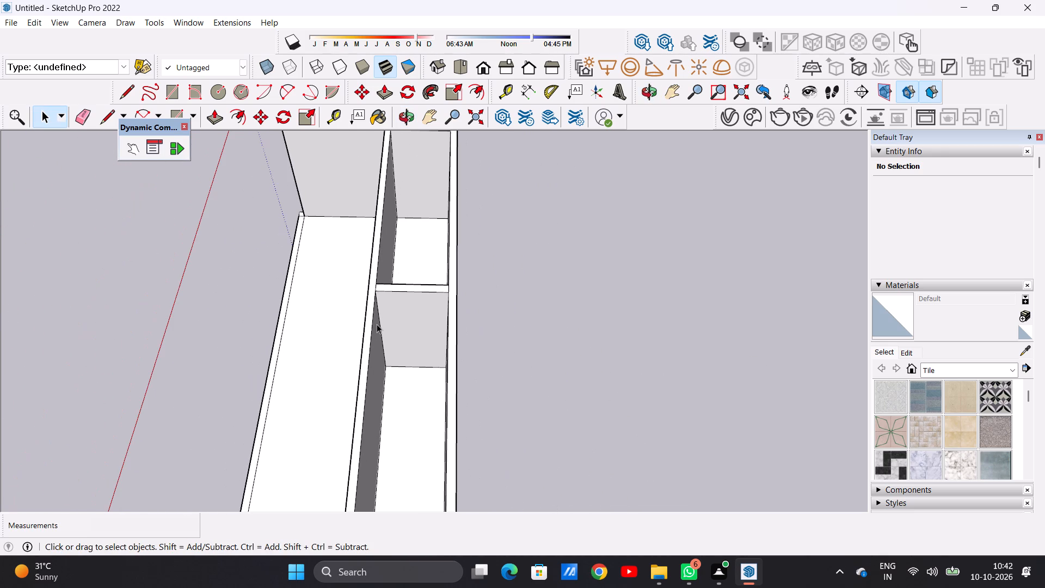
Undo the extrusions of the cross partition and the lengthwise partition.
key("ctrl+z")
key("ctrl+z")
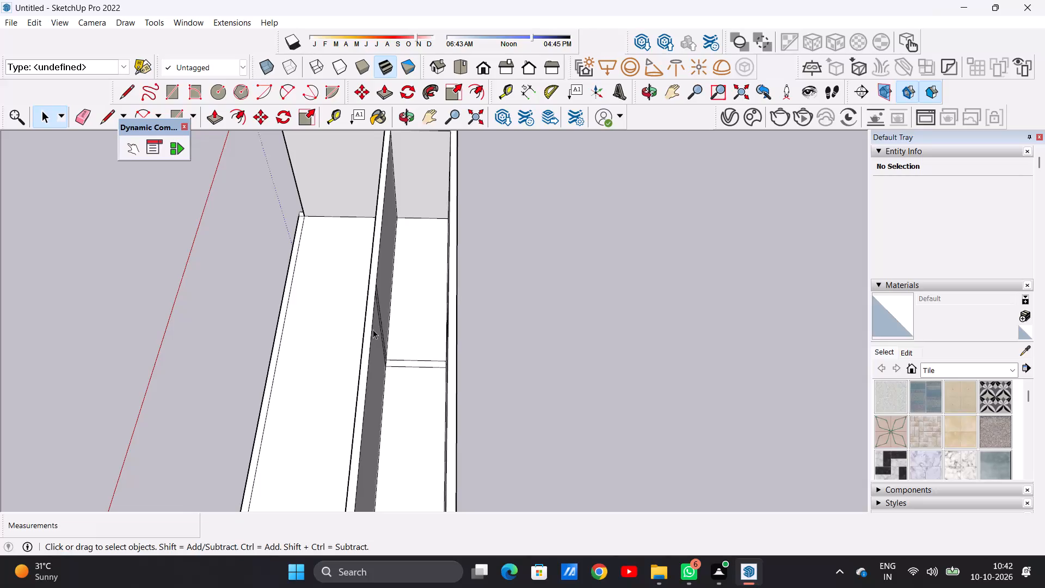
Draw two lines about 1 ft long extending the cross partition's edges across the lengthwise strip to its far edge.
middle_click_drag(372, 333, 480, 334)
scroll(408, 377, "up", 13)
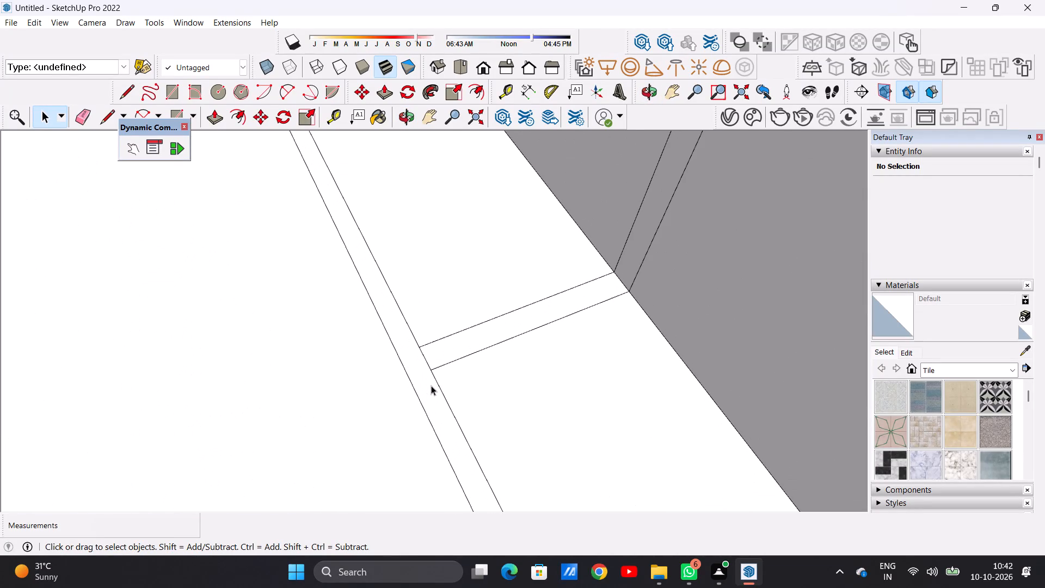
key("l")
scroll(438, 353, "up", 5)
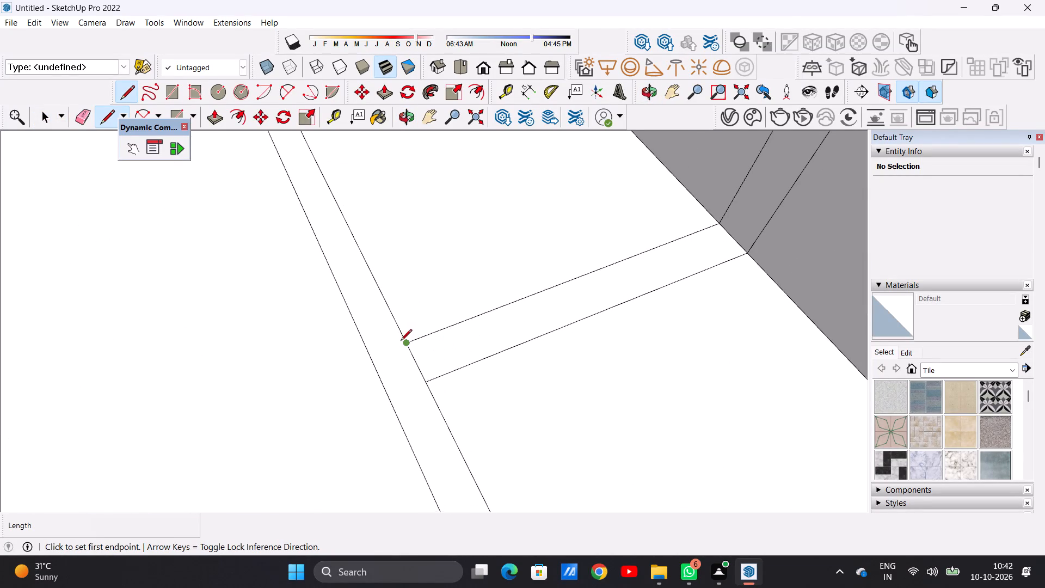
left_click(405, 340)
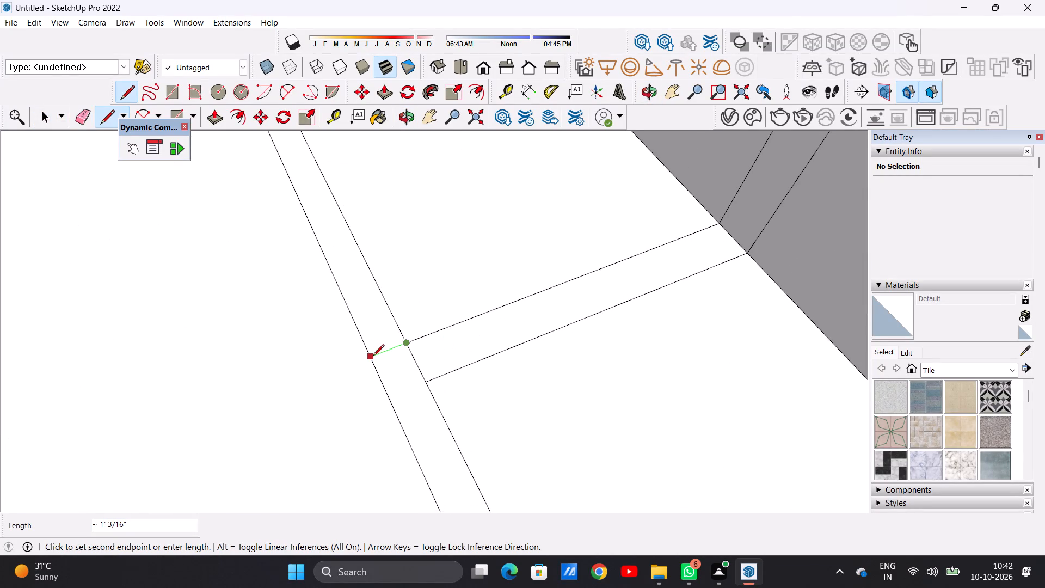
left_click(372, 356)
left_click(423, 384)
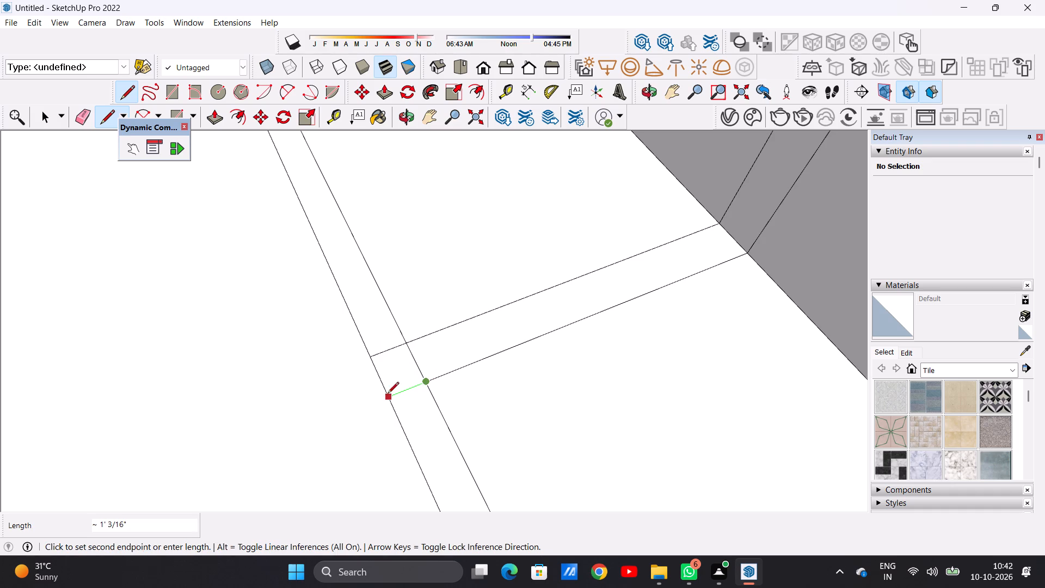
left_click(383, 397)
key("space")
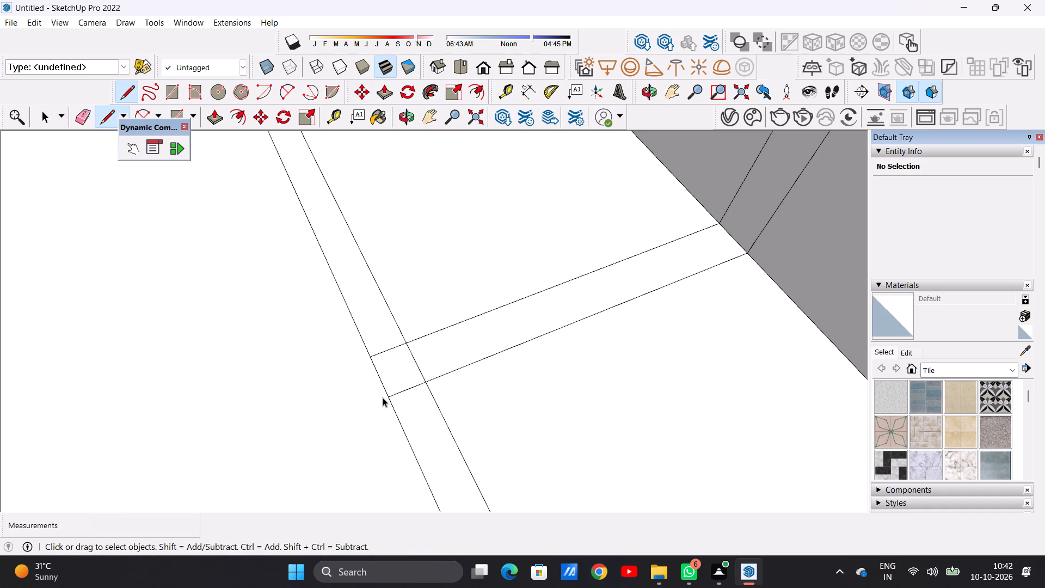
Erase the segment of the lengthwise strip's inner edge that lies between the two cross partition lines.
key("e")
scroll(482, 372, "up", 5)
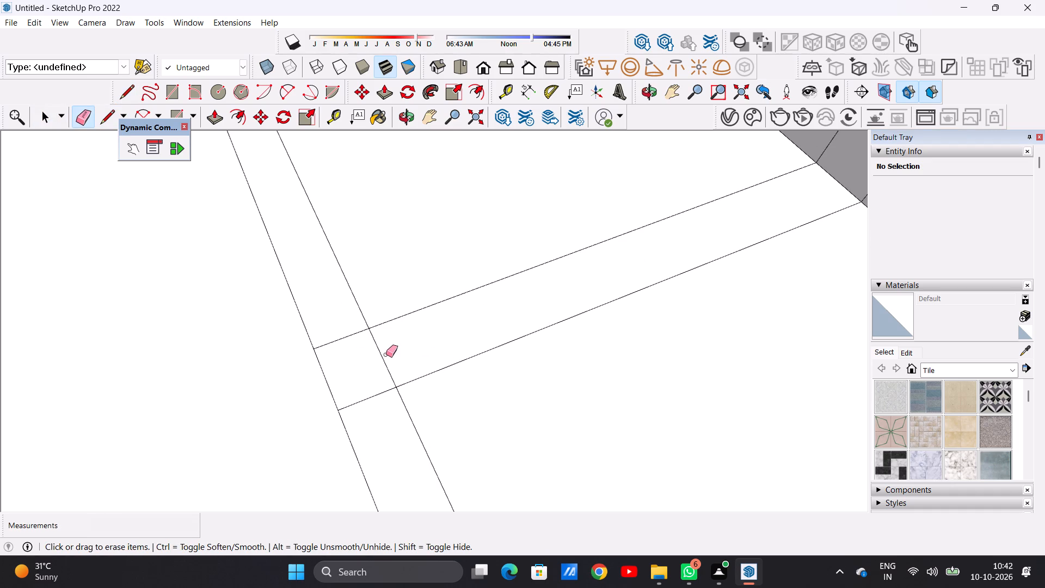
left_click_drag(385, 354, 370, 370)
key("space")
scroll(423, 385, "down", 7)
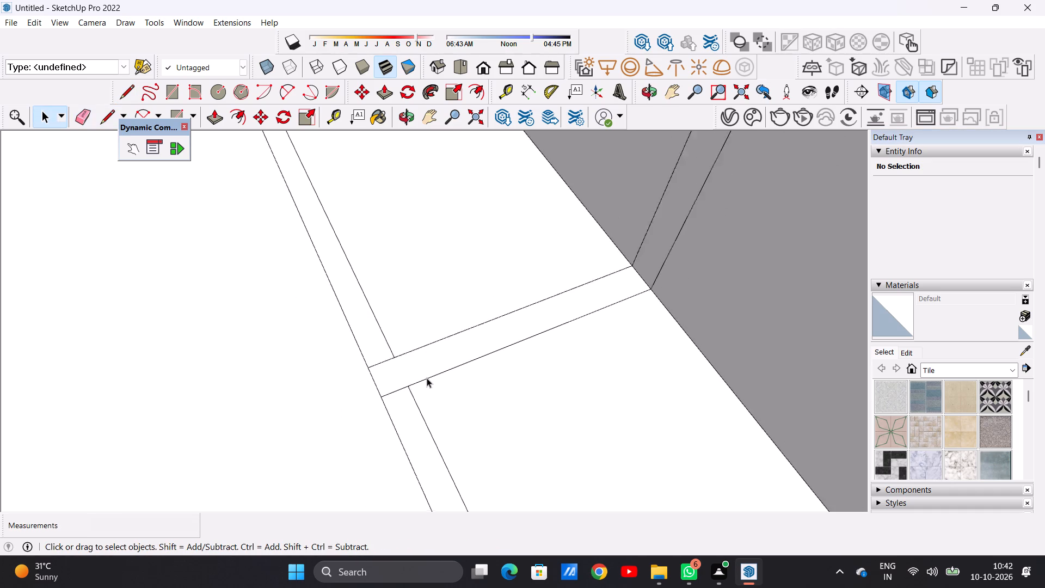
Extrude the lengthwise partition section on the side farther from the origin up 21' 6 3/4", level with the outer wall tops.
scroll(427, 378, "down", 20)
scroll(427, 378, "down", 4)
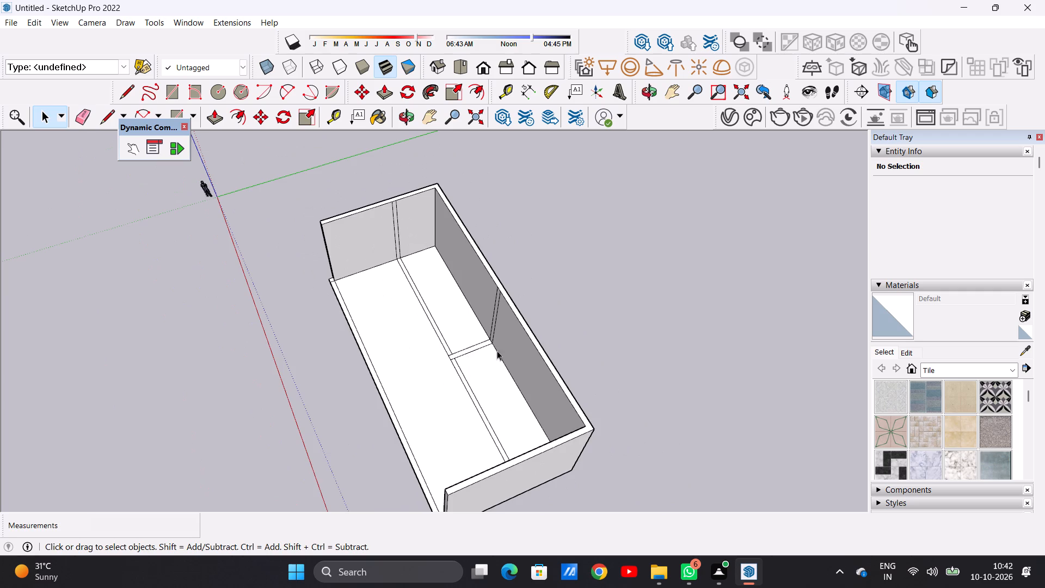
middle_click_drag(504, 347, 680, 316)
middle_click_drag(495, 321, 548, 358)
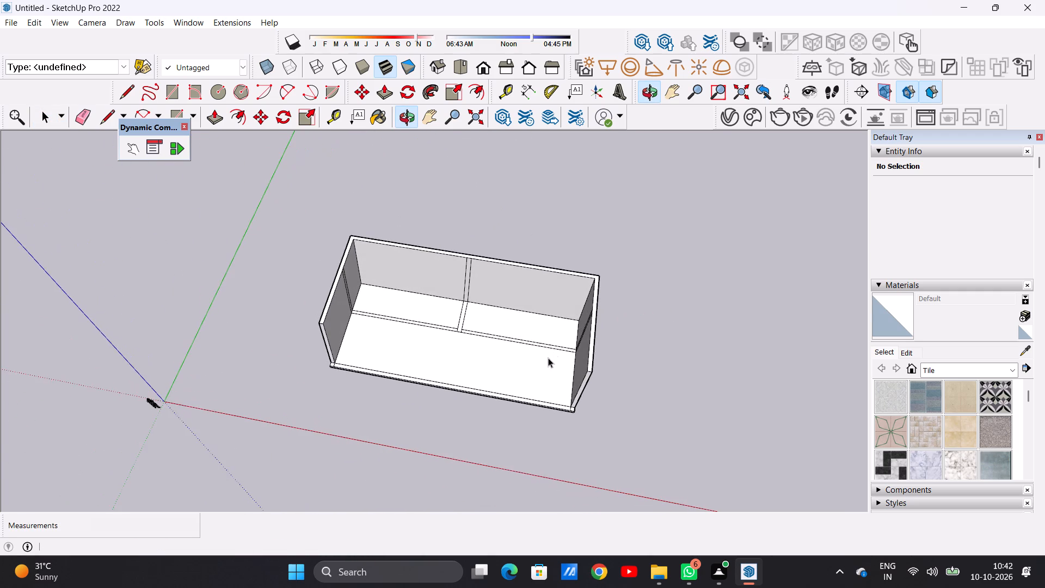
scroll(580, 339, "up", 12)
key("p")
scroll(567, 357, "up", 3)
scroll(567, 357, "down", 1)
scroll(567, 357, "up", 2)
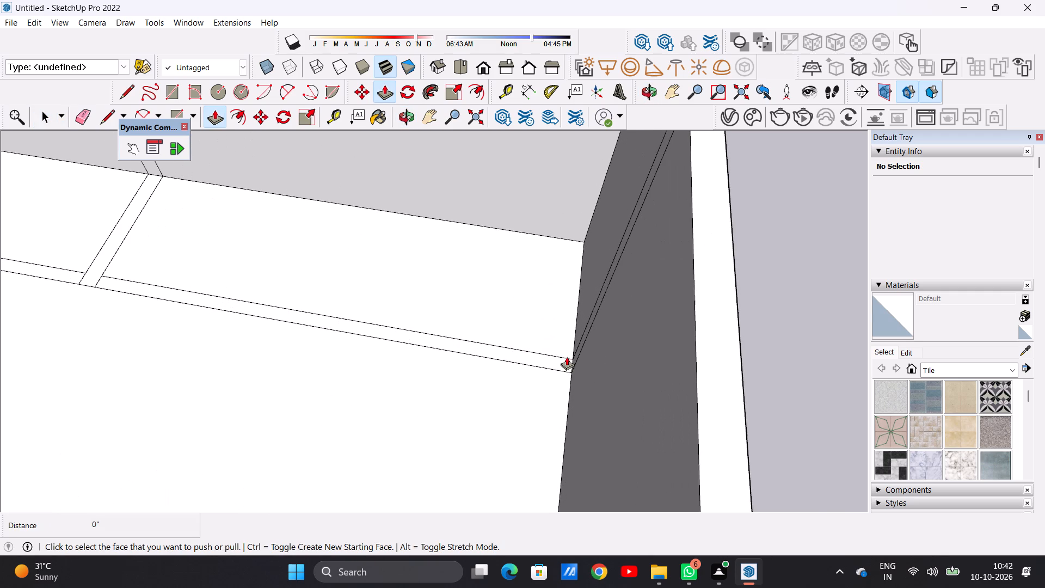
left_click(562, 363)
scroll(580, 348, "down", 15)
scroll(600, 301, "up", 12)
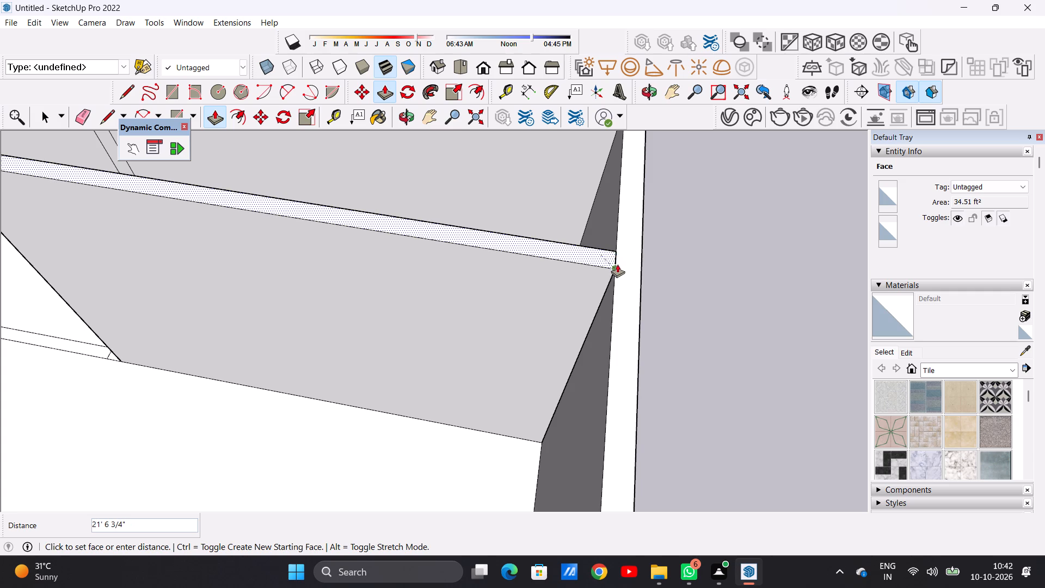
left_click(619, 253)
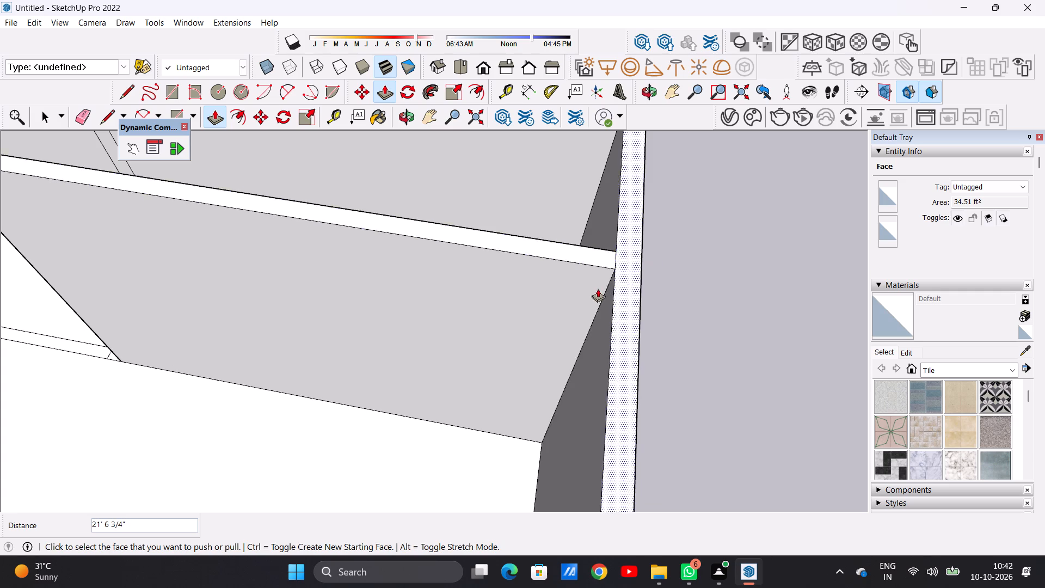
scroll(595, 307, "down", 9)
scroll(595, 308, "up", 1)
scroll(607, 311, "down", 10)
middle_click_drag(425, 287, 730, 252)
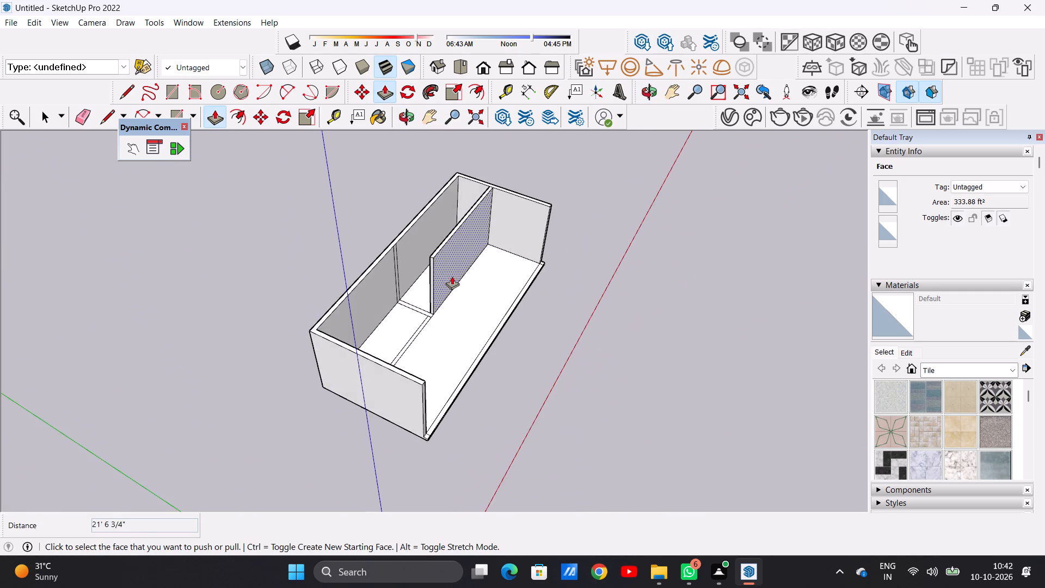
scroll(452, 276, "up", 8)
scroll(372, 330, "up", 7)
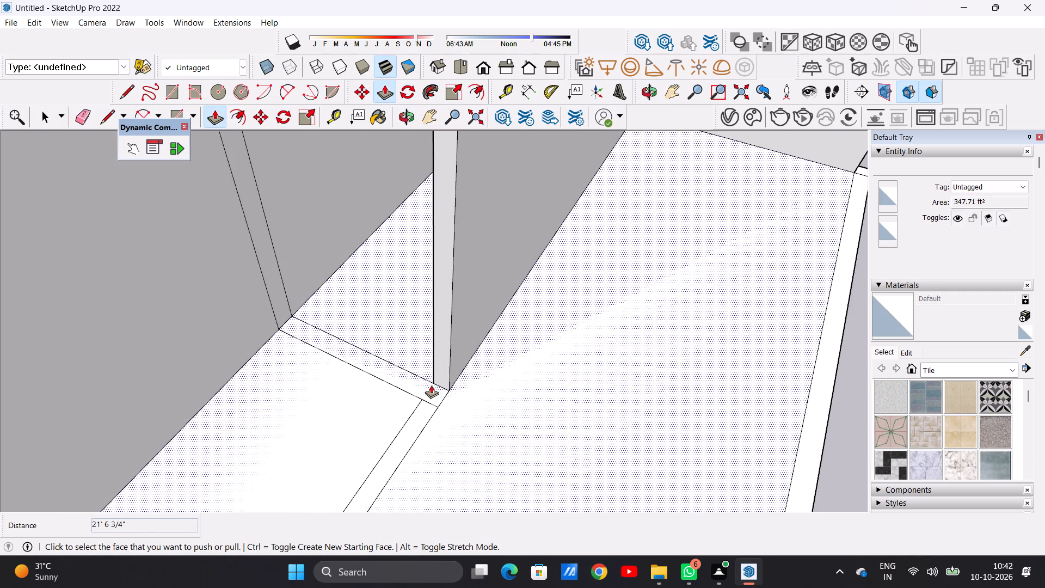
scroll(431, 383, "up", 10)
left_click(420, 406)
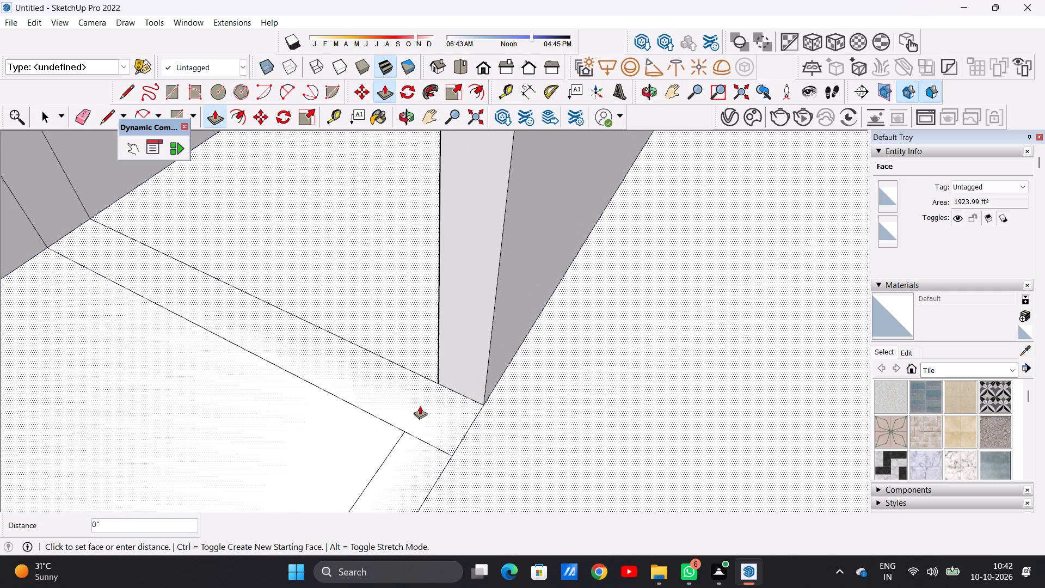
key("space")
Examine the floor junction where the cross partition strip meets the raised lengthwise wall and the outer wall.
scroll(463, 393, "down", 4)
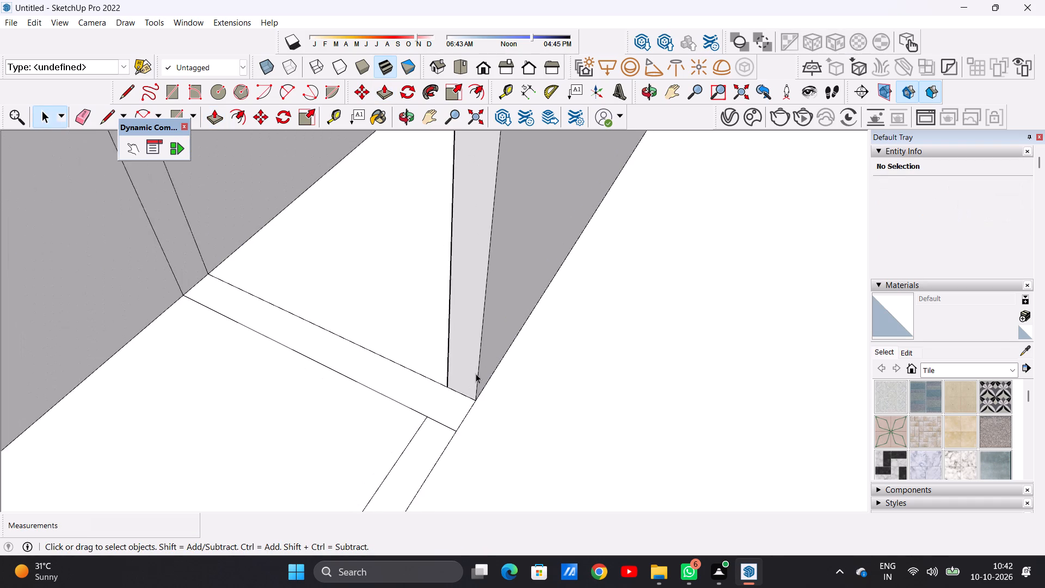
scroll(476, 373, "down", 4)
scroll(333, 337, "down", 4)
middle_click_drag(285, 325, 210, 262)
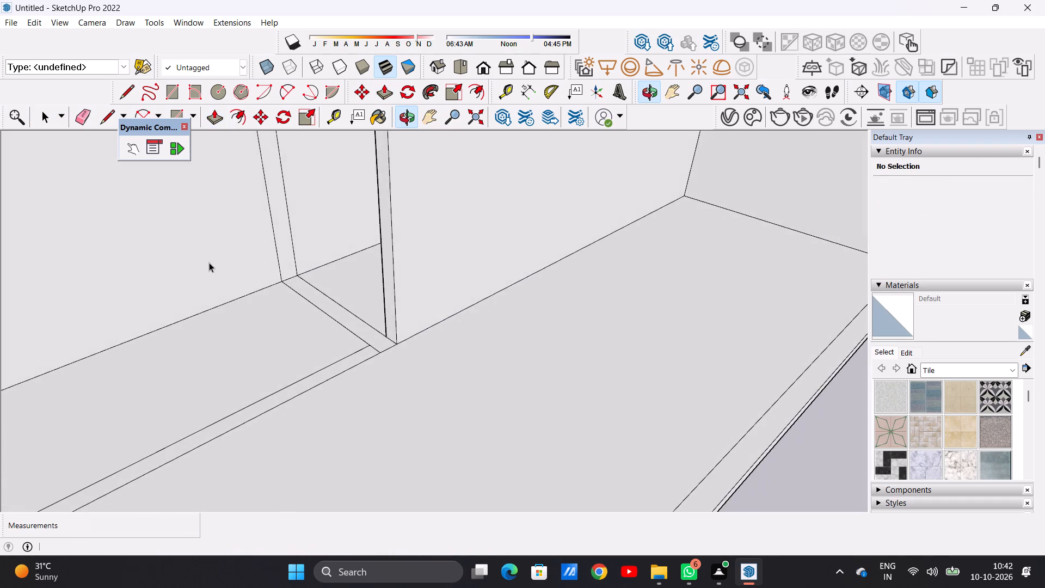
scroll(316, 269, "up", 20)
scroll(316, 269, "up", 11)
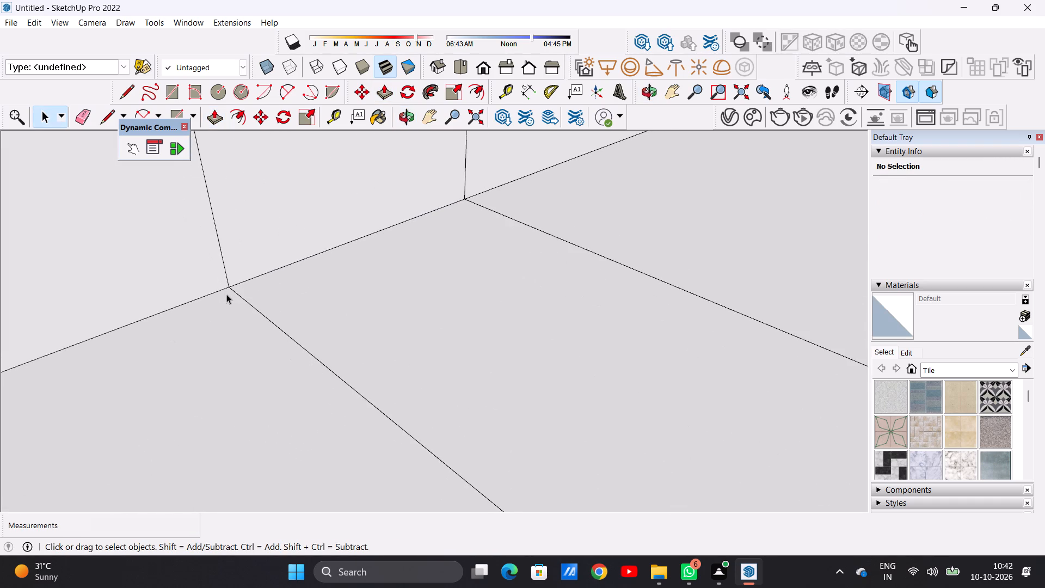
scroll(228, 290, "up", 9)
scroll(228, 320, "down", 20)
scroll(228, 320, "down", 11)
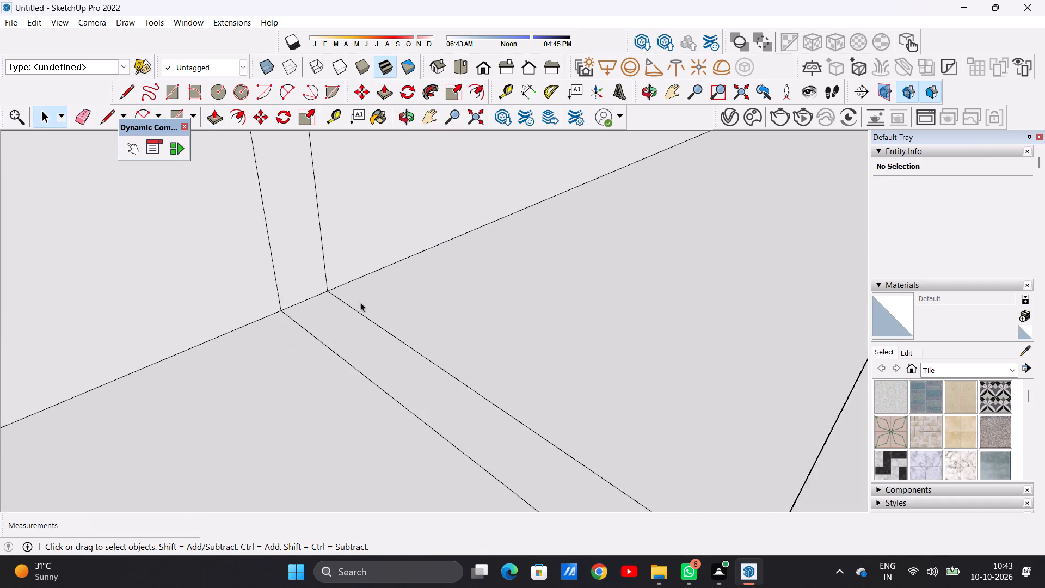
scroll(360, 302, "down", 14)
scroll(419, 359, "up", 20)
scroll(419, 359, "up", 2)
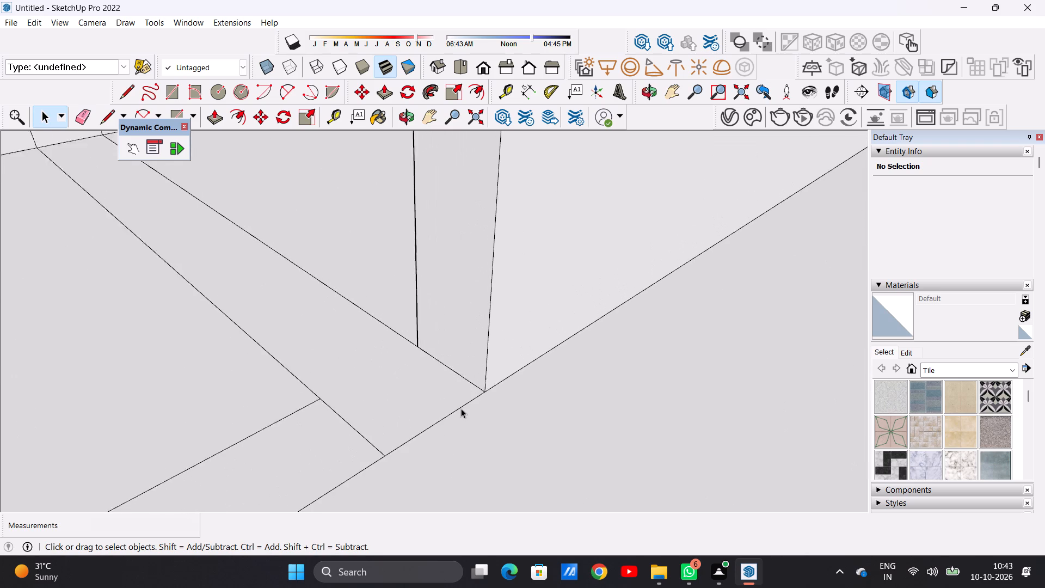
scroll(461, 408, "up", 3)
scroll(482, 387, "up", 20)
scroll(482, 387, "up", 11)
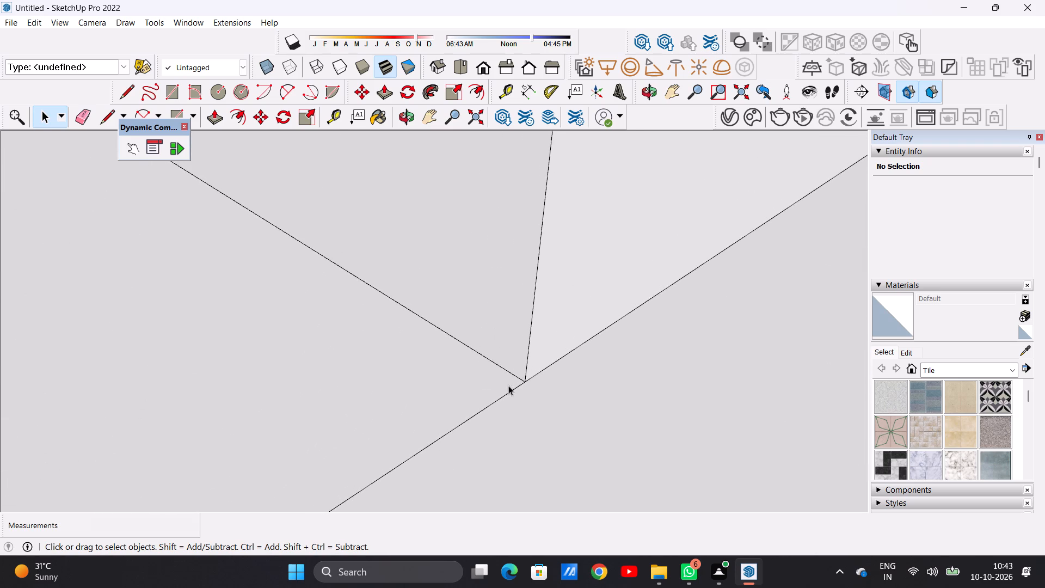
scroll(544, 384, "up", 20)
scroll(544, 384, "up", 4)
scroll(465, 379, "down", 6)
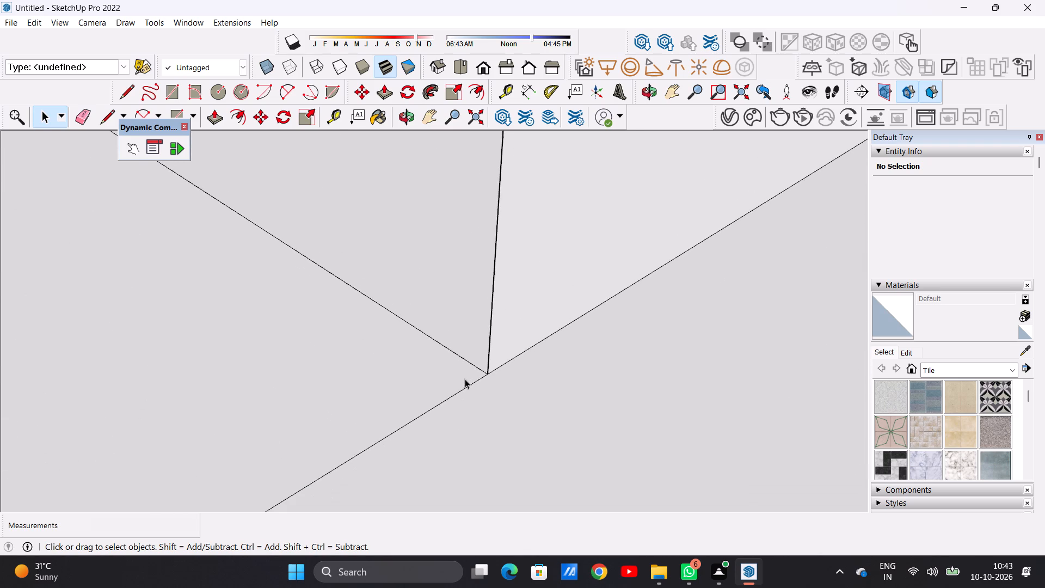
scroll(480, 378, "up", 2)
scroll(480, 378, "down", 1)
scroll(480, 378, "up", 4)
scroll(480, 378, "down", 20)
scroll(480, 378, "down", 12)
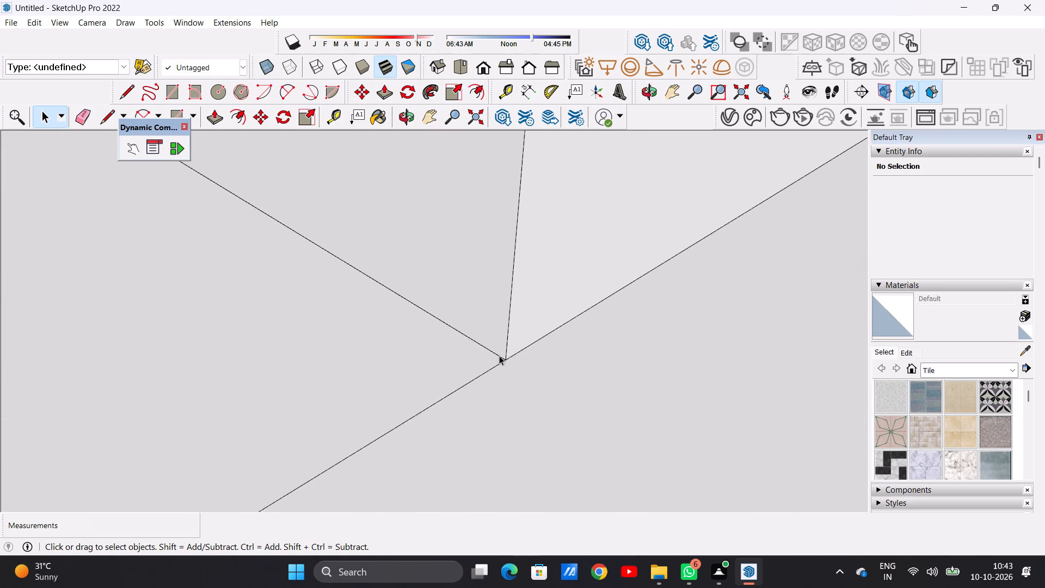
scroll(499, 356, "down", 15)
scroll(496, 370, "up", 1)
scroll(499, 376, "down", 9)
scroll(499, 376, "up", 1)
scroll(500, 371, "down", 9)
scroll(506, 359, "up", 1)
scroll(506, 359, "down", 17)
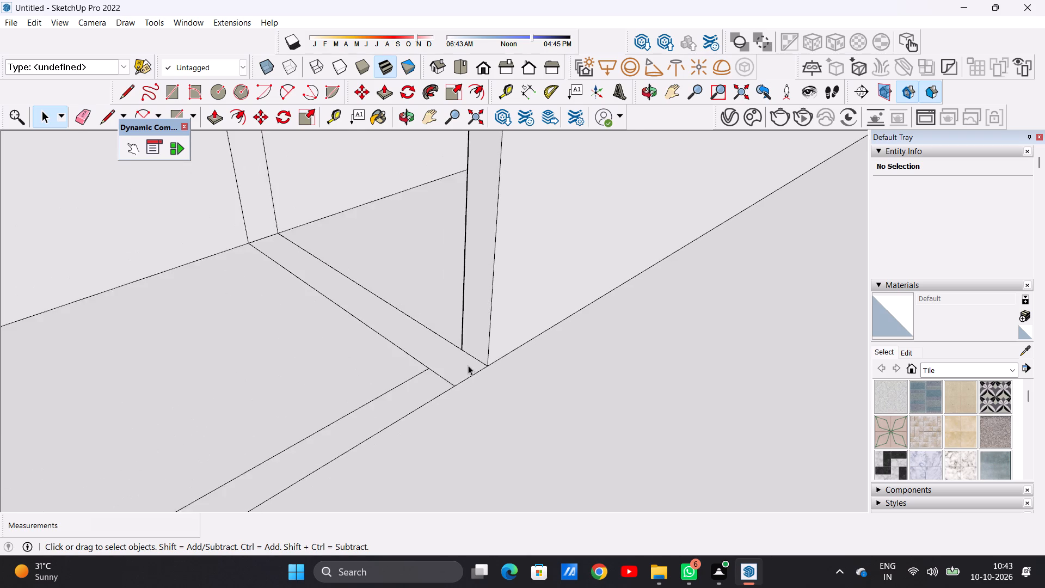
scroll(468, 365, "down", 20)
scroll(468, 365, "down", 3)
Extrude the remaining lengthwise partition section beyond the cross strip up 21' 6 3/4", level with the raised section.
middle_click_drag(404, 371, 311, 428)
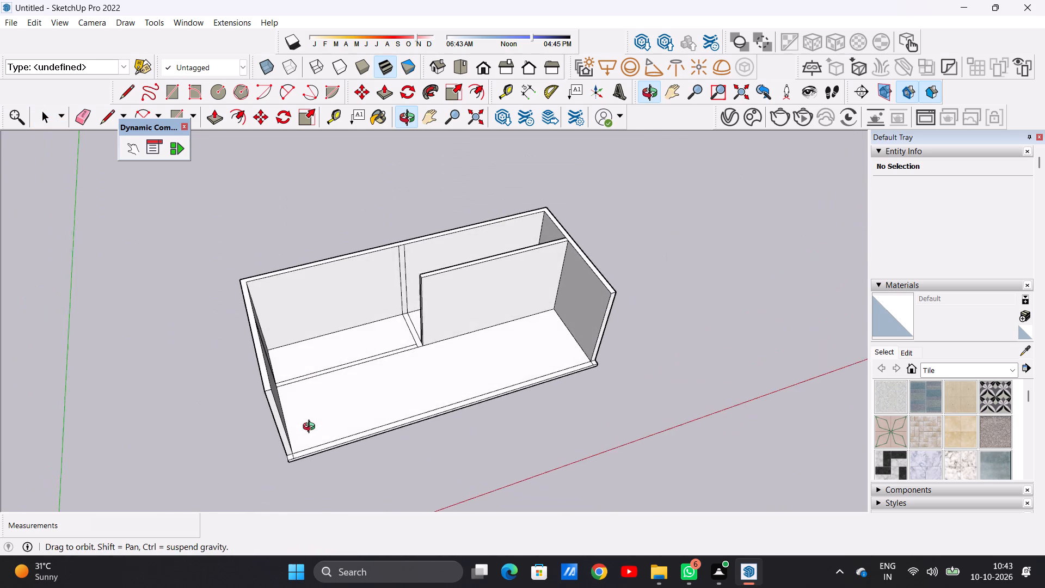
middle_click_drag(311, 428, 312, 433)
scroll(370, 368, "up", 15)
middle_click_drag(425, 334, 528, 399)
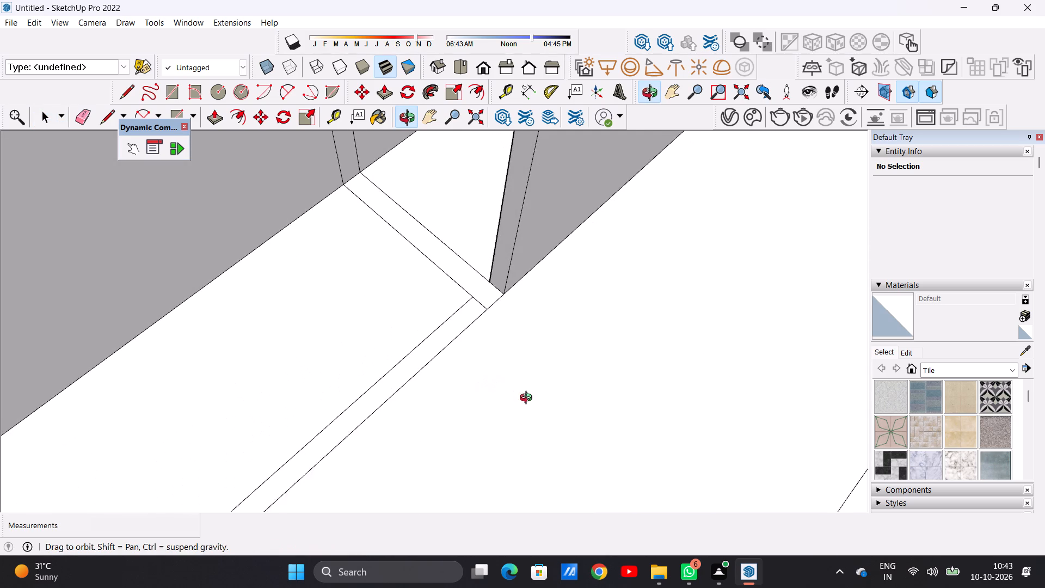
middle_click_drag(528, 399, 528, 400)
key("p")
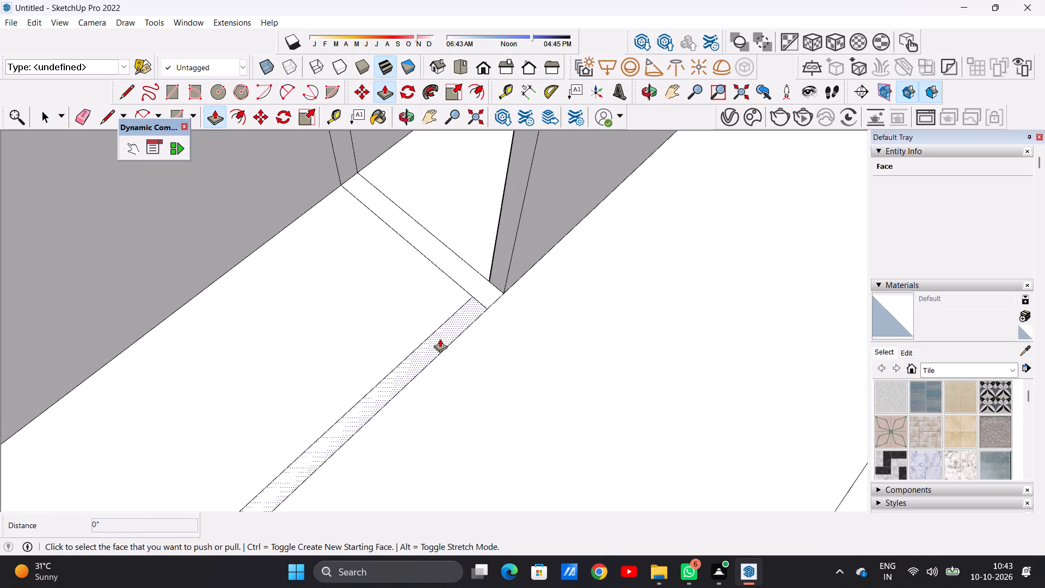
left_click(440, 339)
scroll(435, 314, "down", 10)
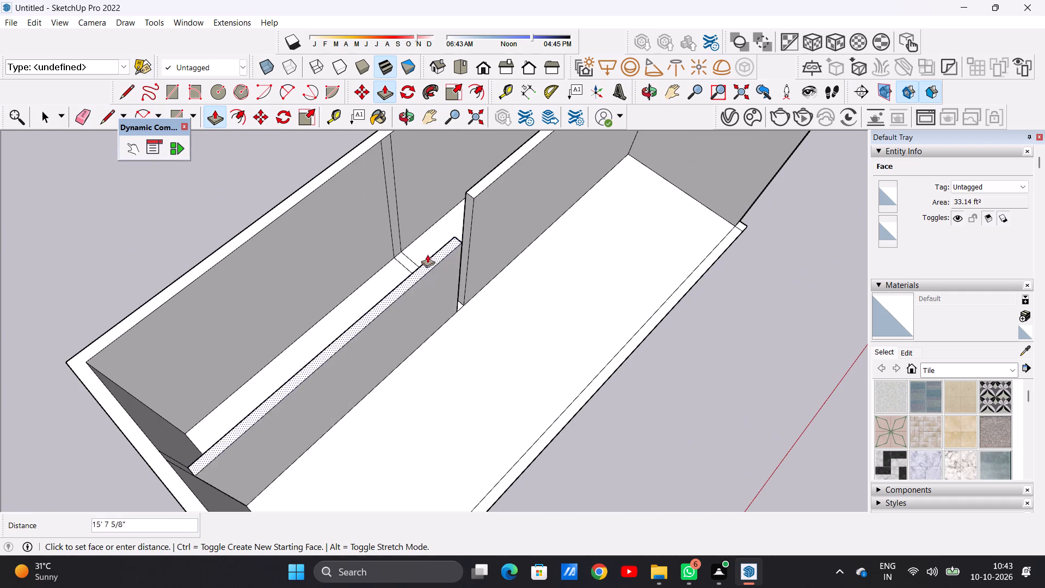
left_click(473, 196)
Extrude the cross partition strip, including its junction with the lengthwise wall, up 21' 6 3/4" to match the adjoining wall tops.
scroll(396, 262, "down", 4)
middle_click_drag(367, 268, 528, 294)
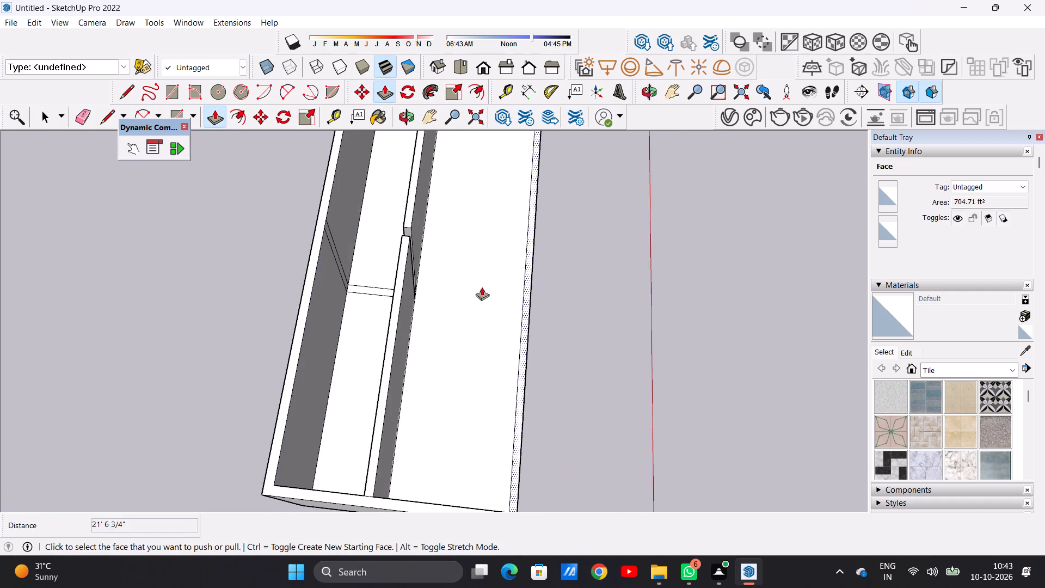
middle_click_drag(372, 306, 484, 272)
scroll(358, 283, "up", 15)
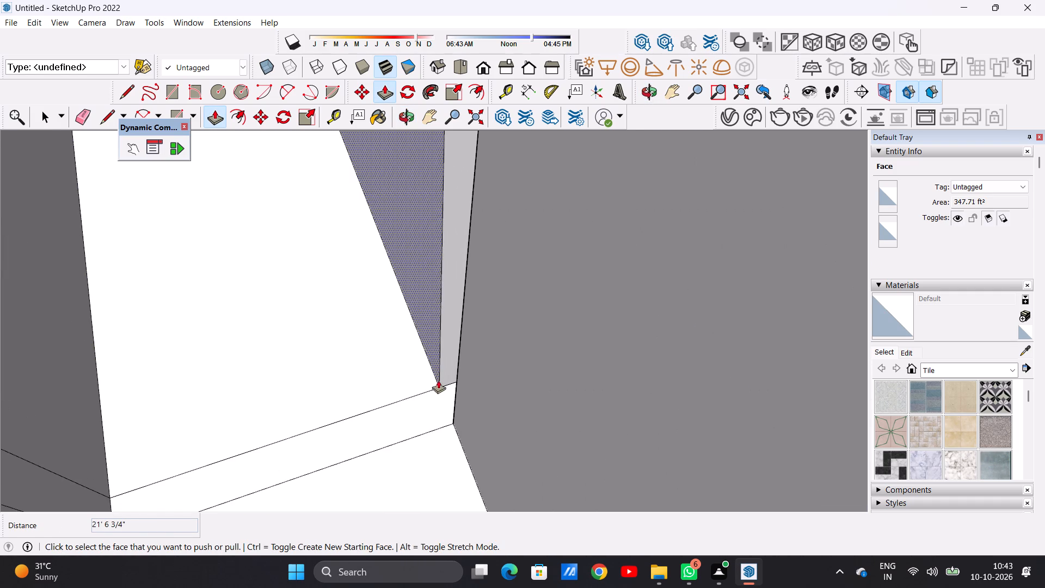
left_click(440, 397)
scroll(442, 335, "down", 18)
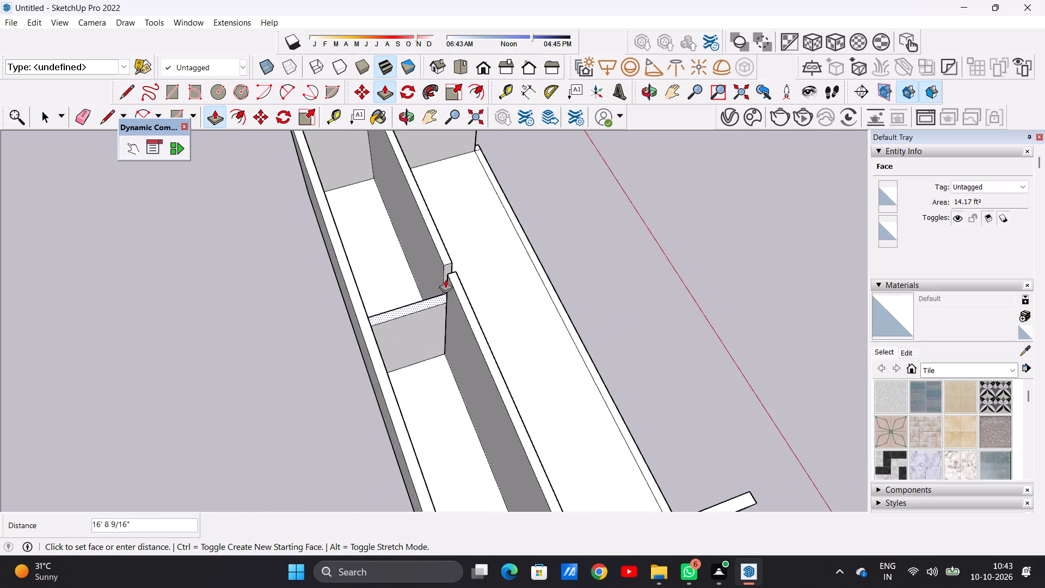
scroll(453, 264, "up", 7)
scroll(453, 264, "down", 1)
scroll(453, 264, "up", 3)
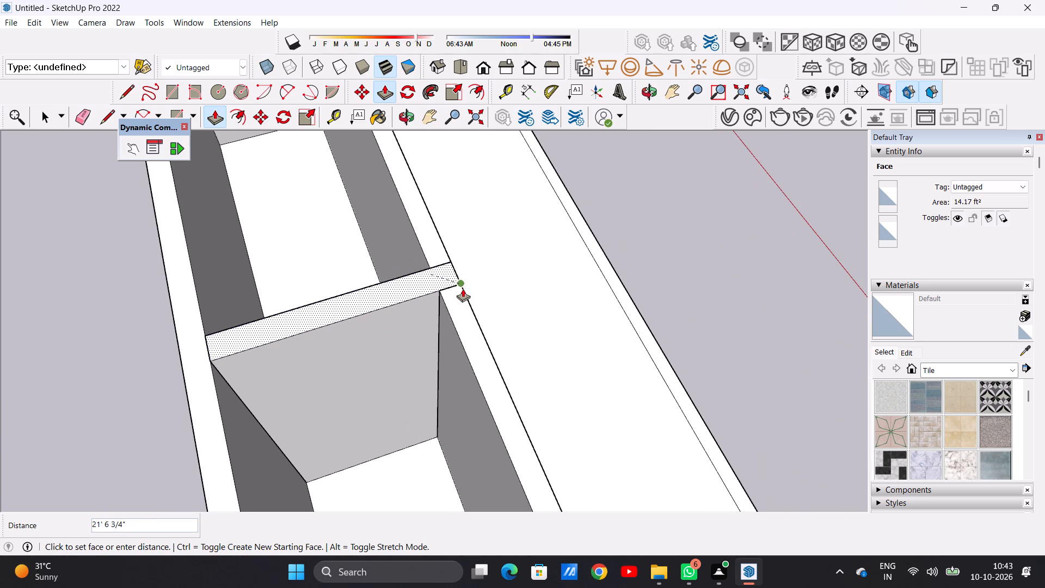
left_click(463, 289)
key("space")
Examine the raised lengthwise and cross partitions and their junction from several sides of the floor module.
scroll(348, 397, "down", 10)
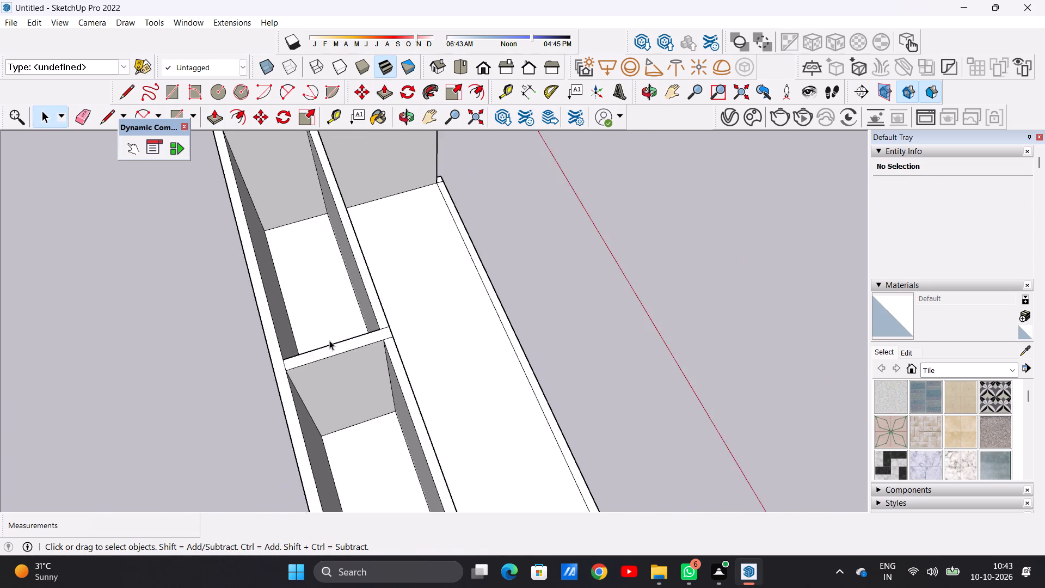
scroll(329, 340, "down", 5)
middle_click_drag(398, 363, 38, 274)
middle_click_drag(428, 345, 206, 354)
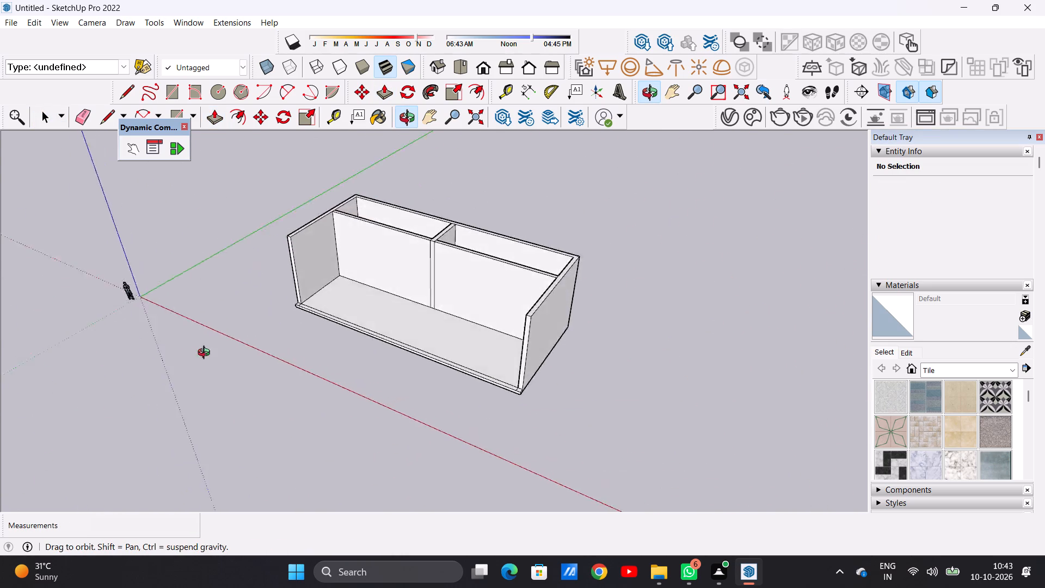
middle_click_drag(206, 354, 302, 408)
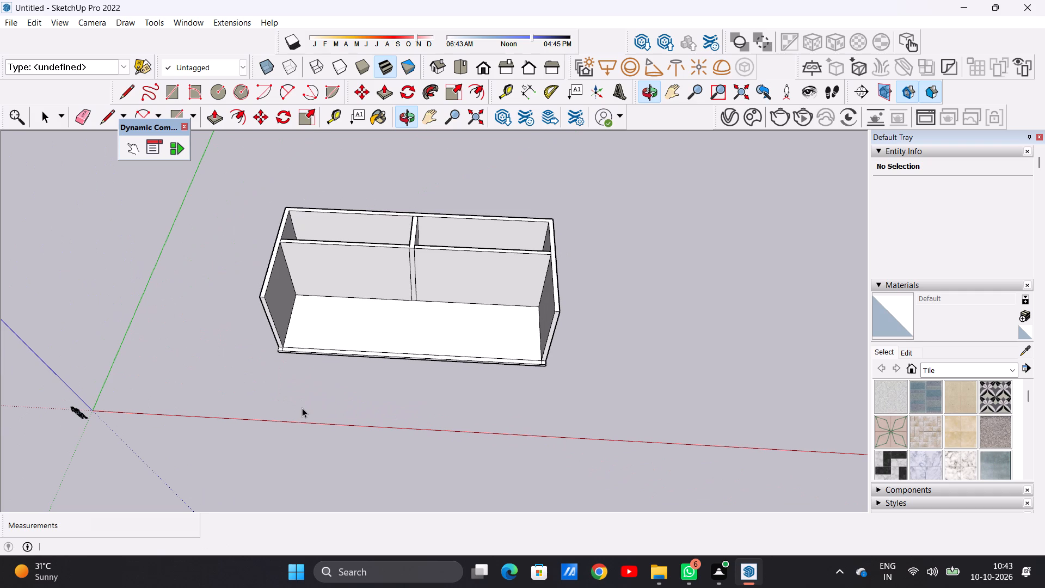
scroll(474, 279, "up", 4)
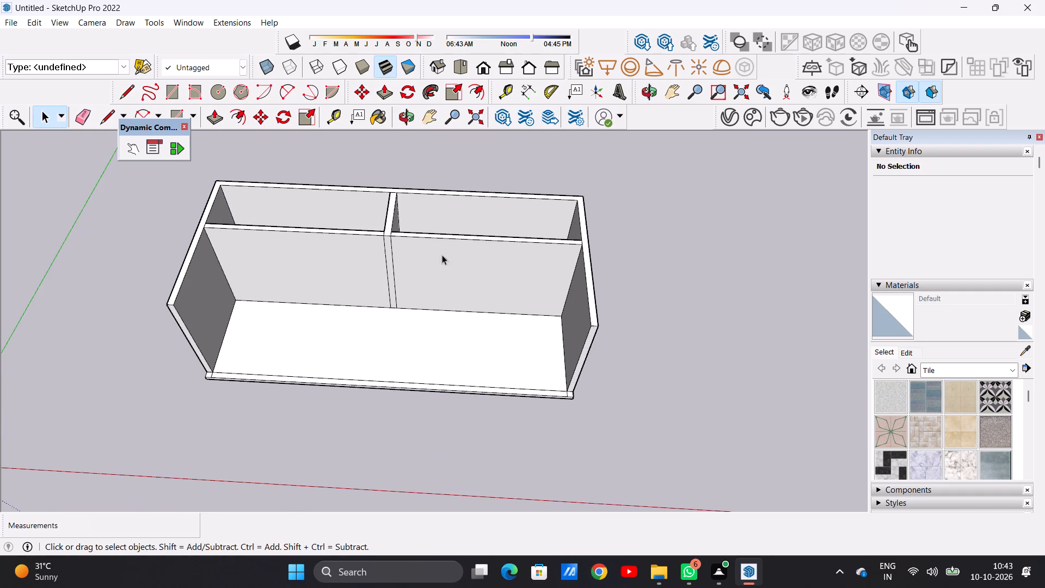
middle_click_drag(442, 255, 250, 344)
scroll(296, 284, "down", 3)
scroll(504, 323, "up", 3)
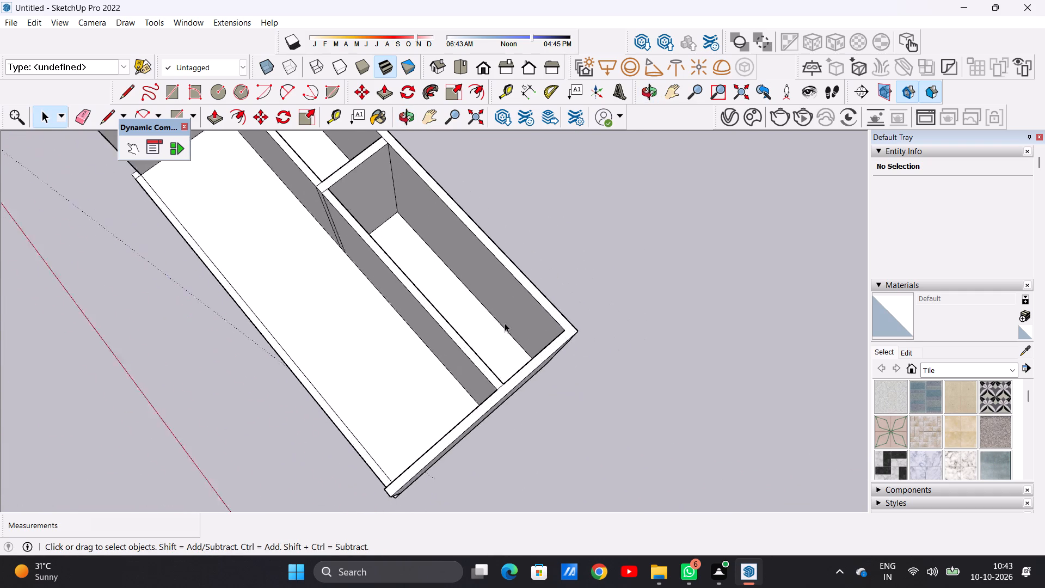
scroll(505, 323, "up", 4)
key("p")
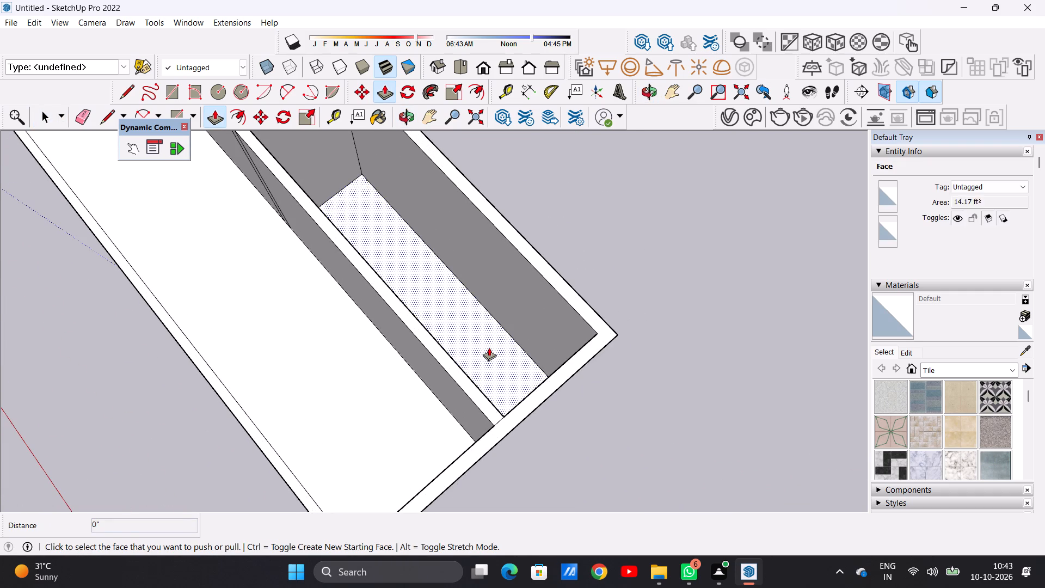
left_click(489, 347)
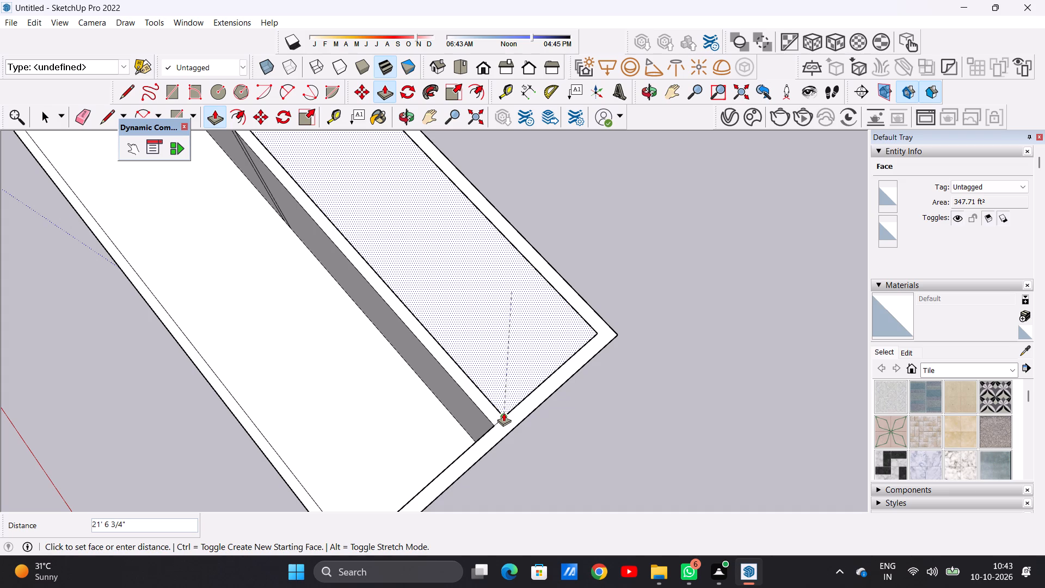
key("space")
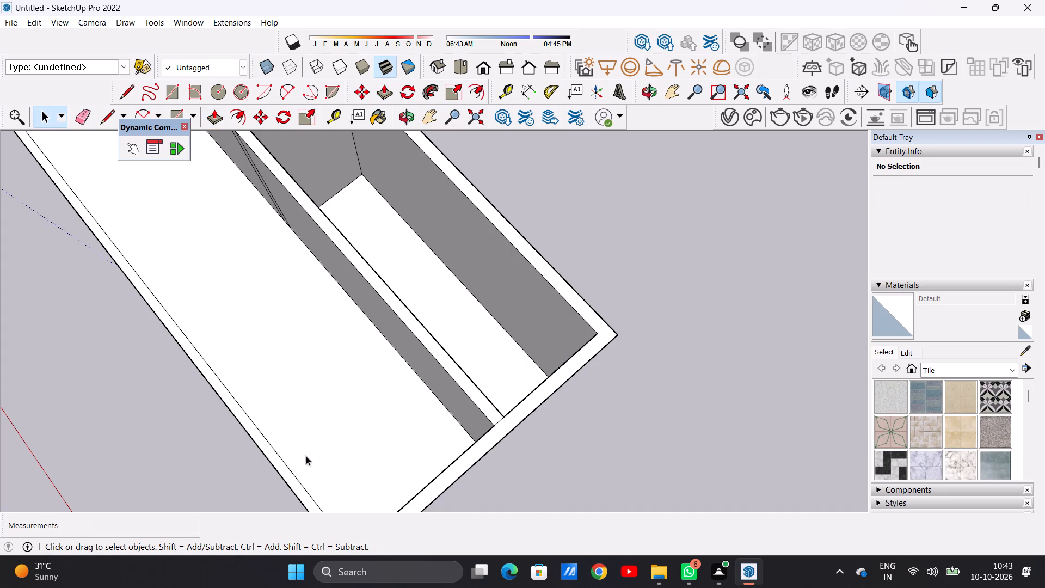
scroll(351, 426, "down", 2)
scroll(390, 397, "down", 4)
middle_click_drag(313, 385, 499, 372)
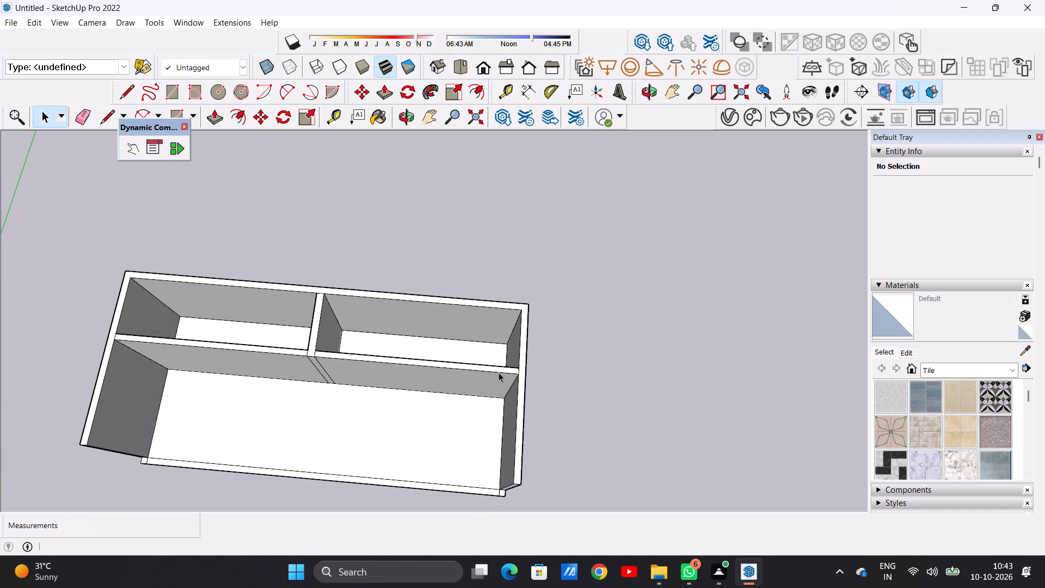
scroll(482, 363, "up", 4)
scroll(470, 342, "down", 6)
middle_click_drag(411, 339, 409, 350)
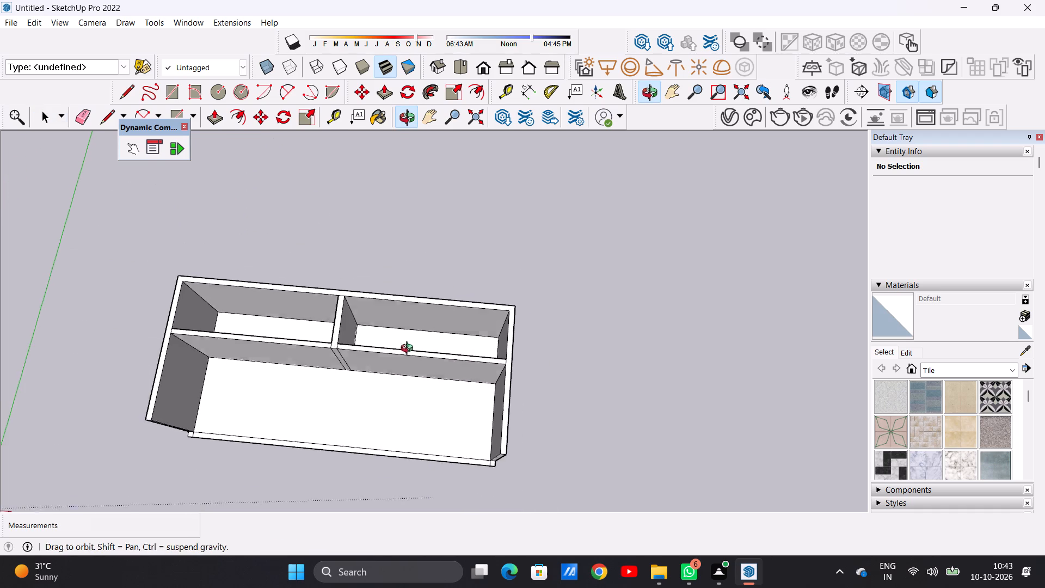
Undo the extrusions of the cross partition and of both lengthwise partition sections.
middle_click_drag(409, 350, 405, 365)
key("ctrl+z")
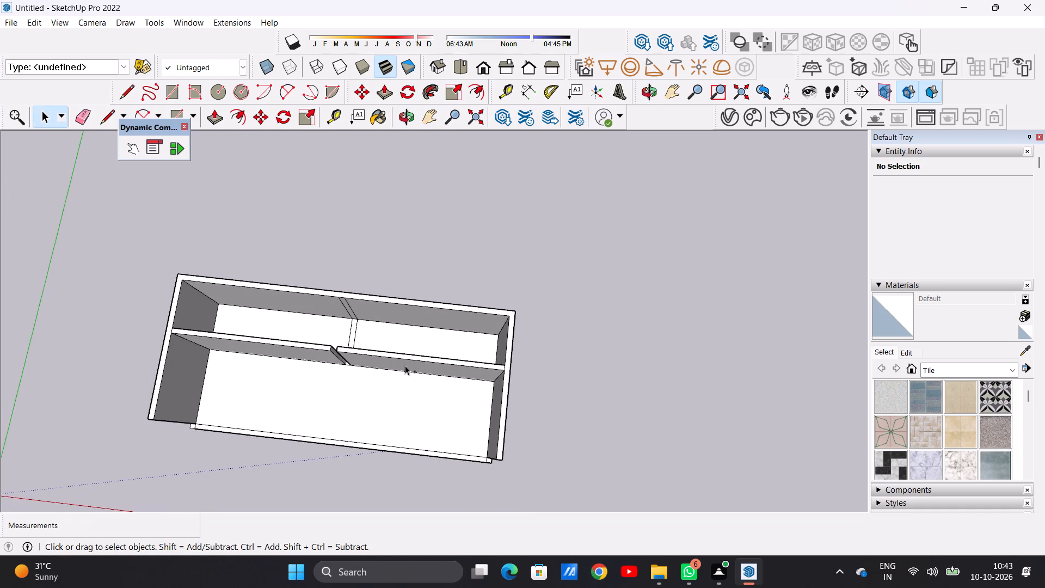
key("ctrl+z")
key("ctrl+z")
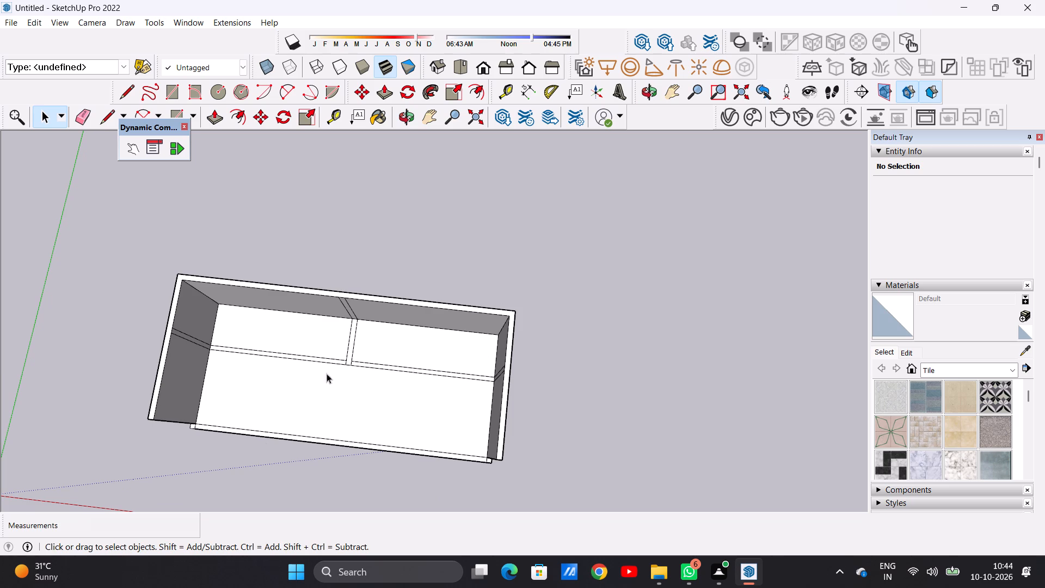
Extrude the lengthwise partition strip on one side of the cross strip up 21' 6 3/4", level with the outer wall top.
scroll(341, 367, "up", 4)
middle_click_drag(349, 402, 360, 337)
scroll(347, 360, "up", 3)
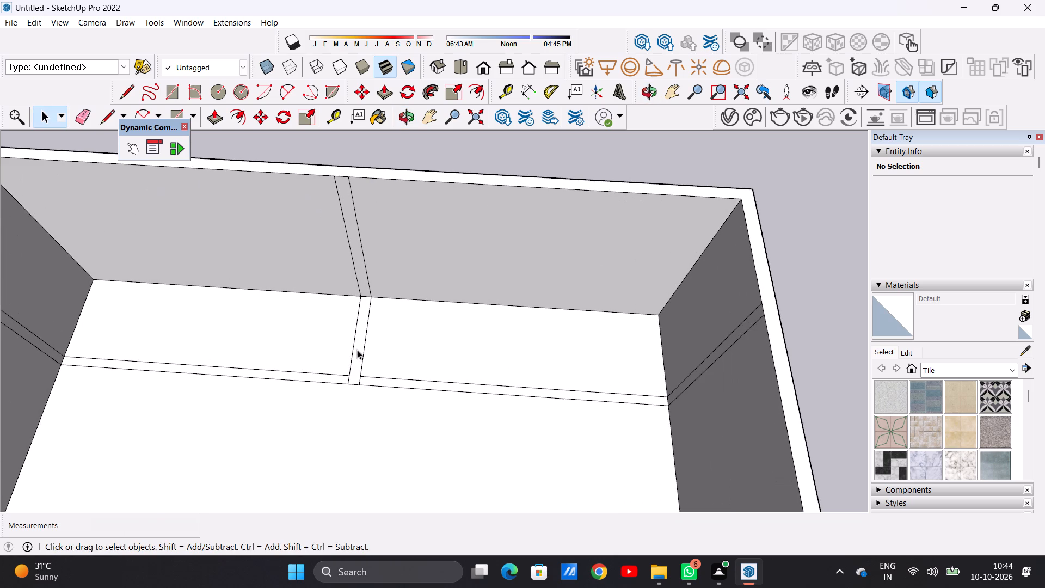
key("l")
scroll(353, 353, "up", 2)
key("space")
type("P")
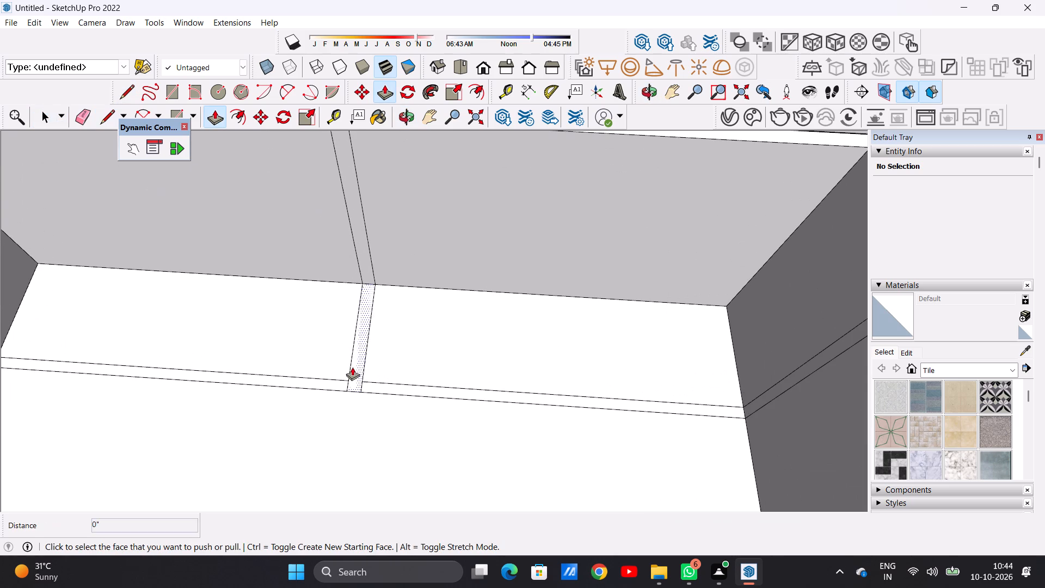
scroll(352, 367, "up", 5)
left_click(331, 394)
scroll(338, 340, "down", 14)
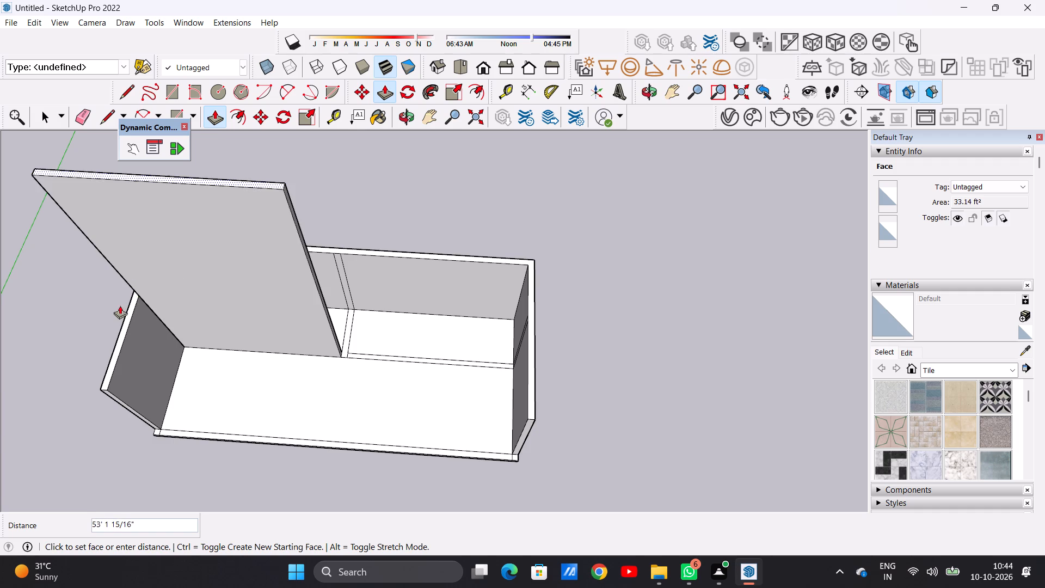
middle_click_drag(120, 305, 308, 305)
scroll(305, 279, "down", 9)
scroll(261, 391, "up", 13)
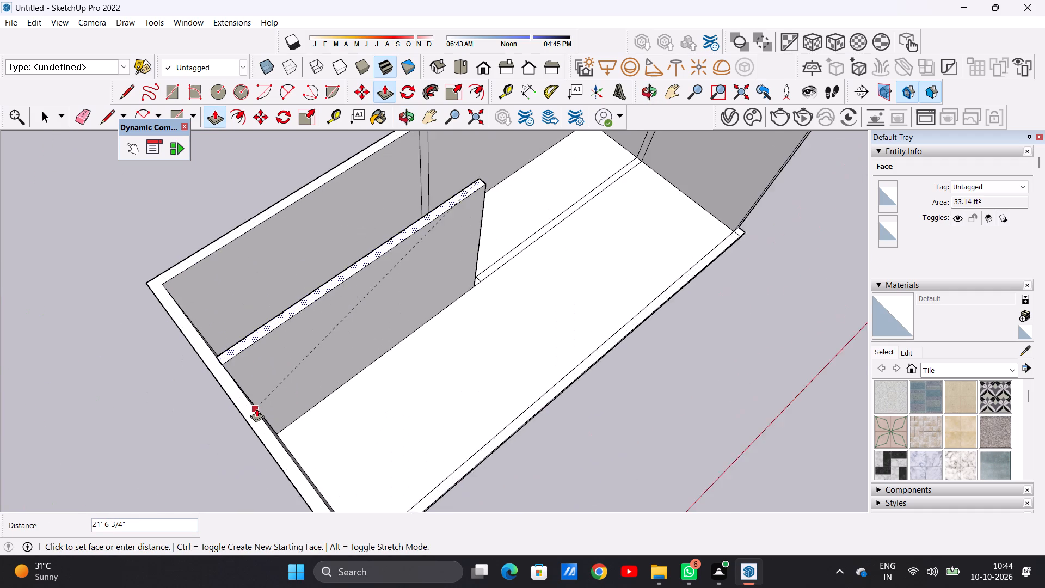
left_click(217, 362)
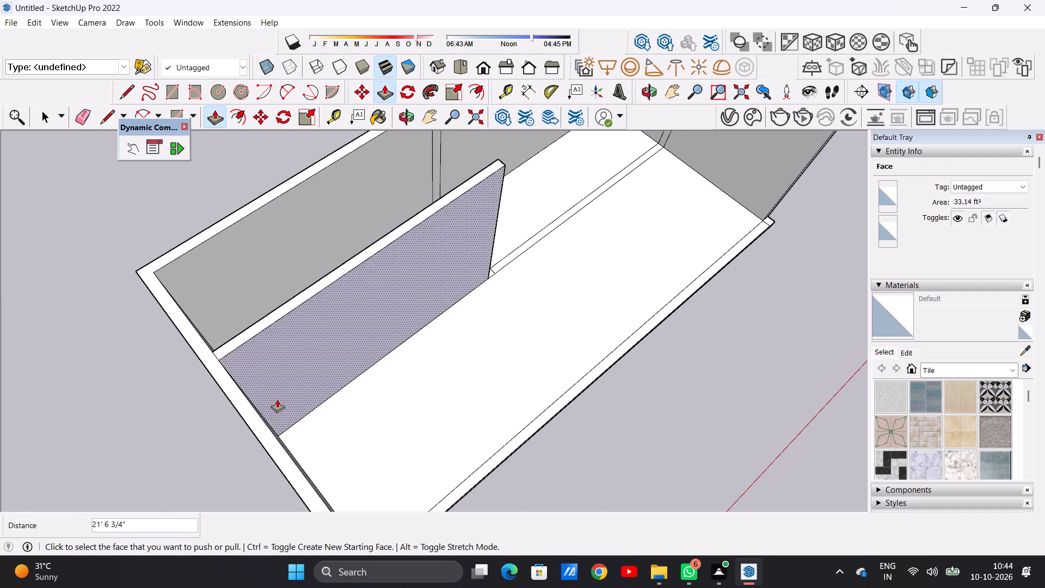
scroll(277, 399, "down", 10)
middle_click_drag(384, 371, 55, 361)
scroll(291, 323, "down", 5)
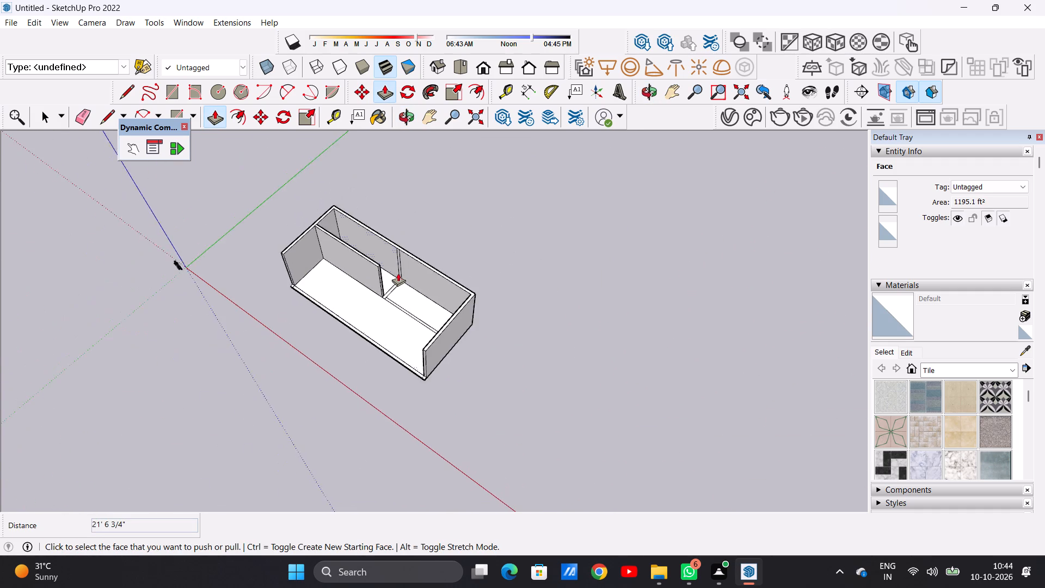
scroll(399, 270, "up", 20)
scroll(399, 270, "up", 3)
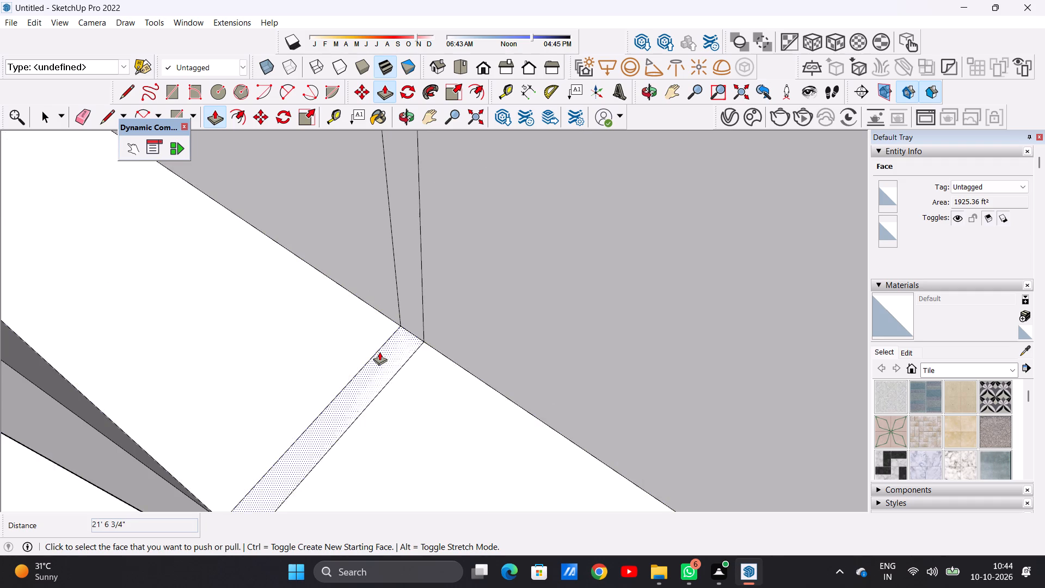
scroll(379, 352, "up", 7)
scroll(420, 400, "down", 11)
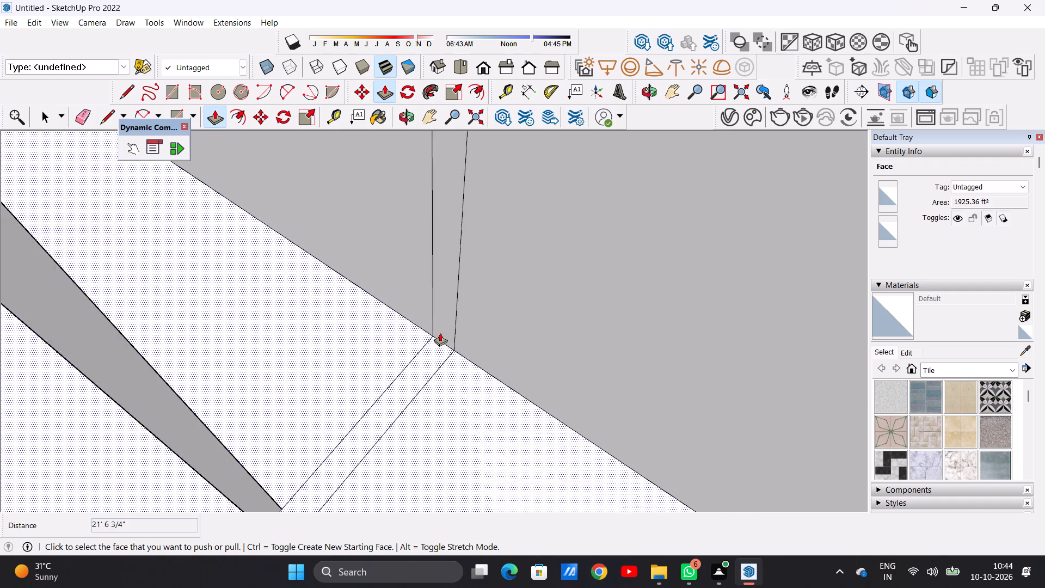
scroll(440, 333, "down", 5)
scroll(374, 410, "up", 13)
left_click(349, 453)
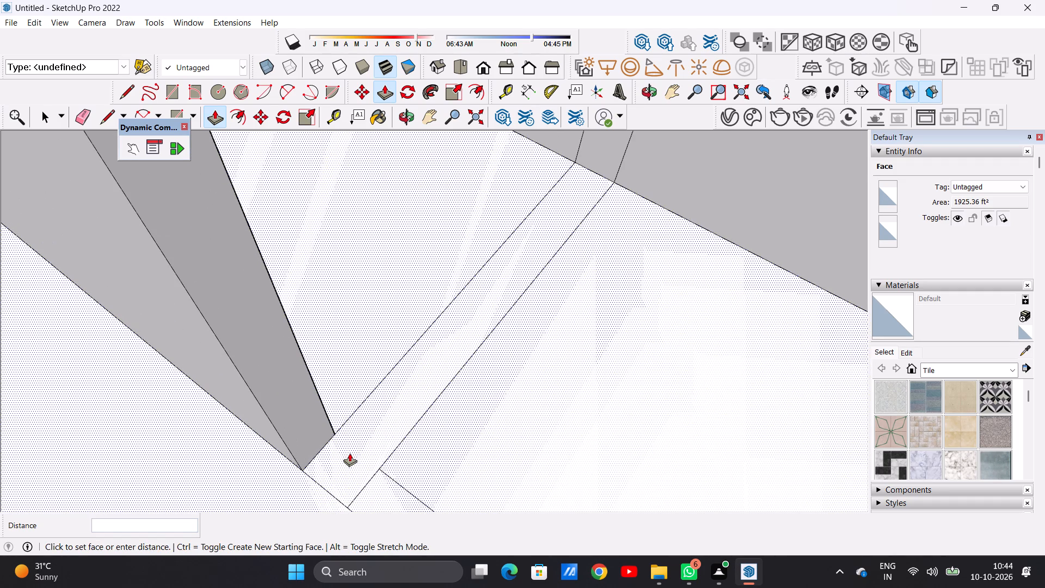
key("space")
Extrude the narrow vertical strip on the long outer wall inward about 11' 2 3/4" to the raised lengthwise wall's end, forming the cross partition.
scroll(426, 444, "down", 13)
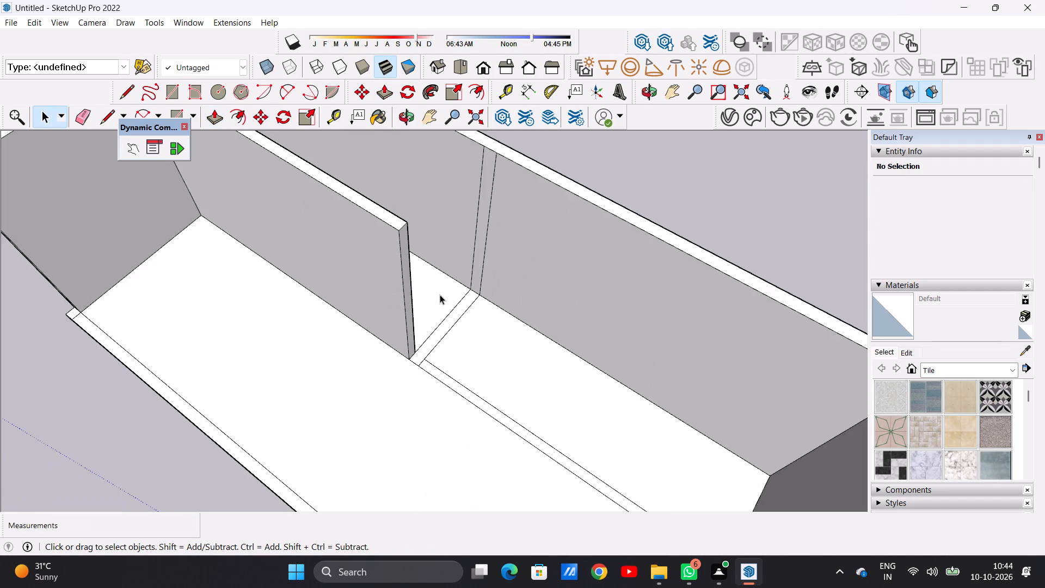
scroll(440, 295, "down", 7)
middle_click_drag(476, 364, 335, 426)
scroll(334, 427, "down", 3)
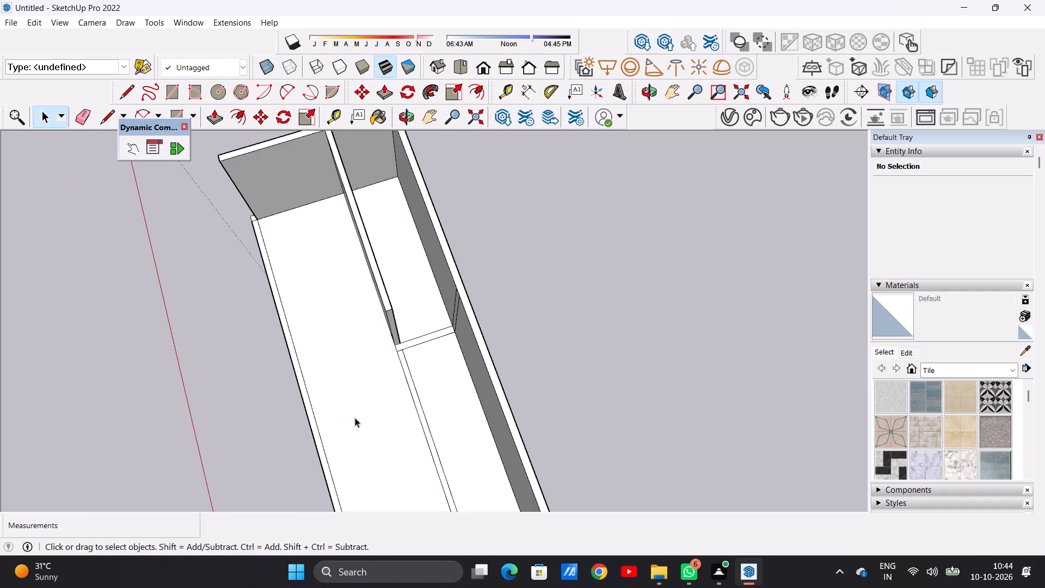
scroll(355, 418, "down", 2)
scroll(450, 322, "up", 5)
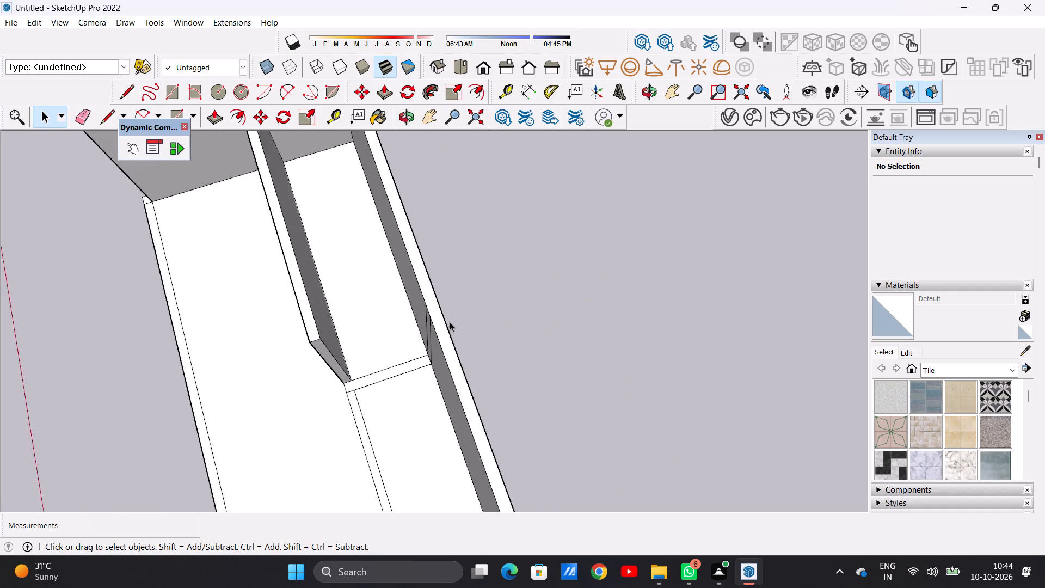
scroll(450, 322, "up", 3)
scroll(408, 384, "up", 5)
scroll(435, 359, "down", 8)
middle_click_drag(405, 350, 456, 318)
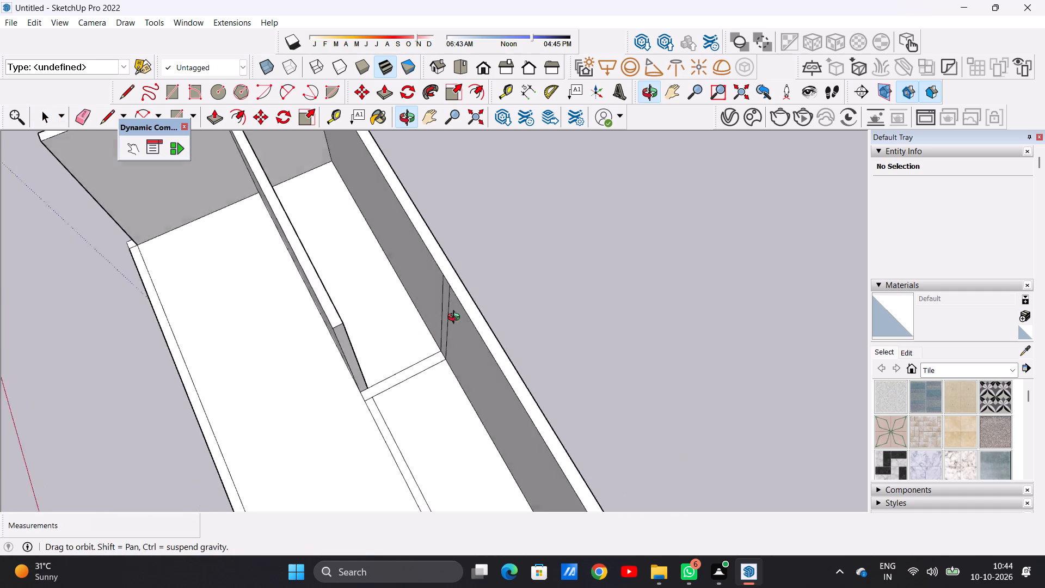
middle_click_drag(456, 318, 471, 267)
scroll(447, 293, "up", 2)
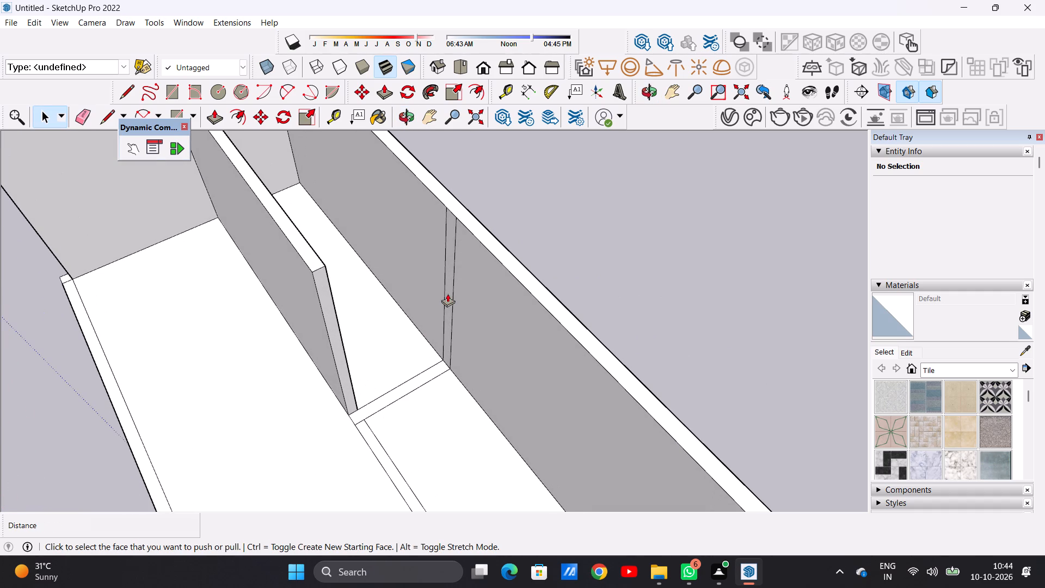
key("p")
scroll(442, 290, "up", 10)
left_click(460, 263)
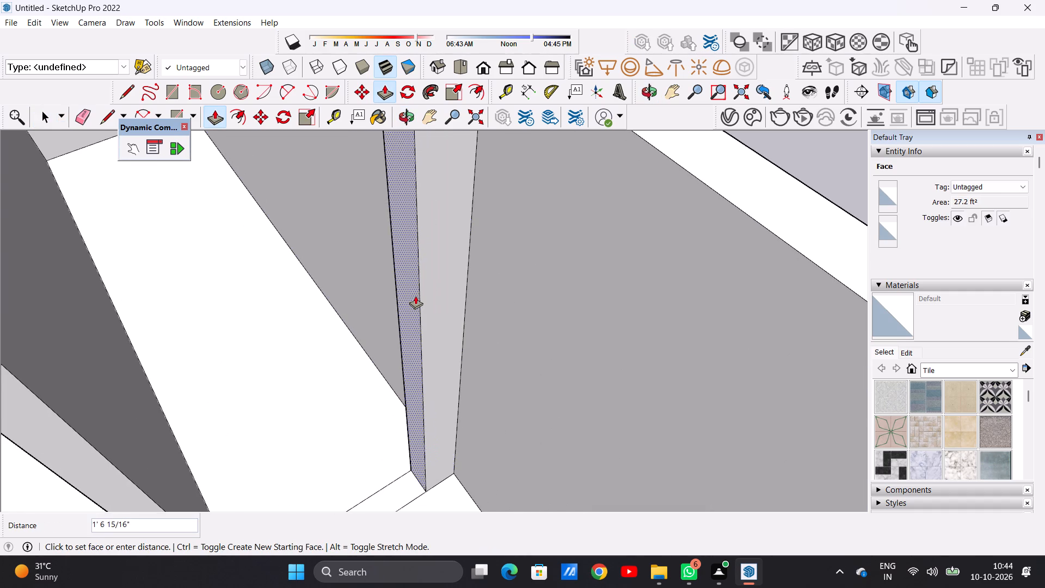
scroll(415, 296, "down", 12)
scroll(298, 295, "up", 5)
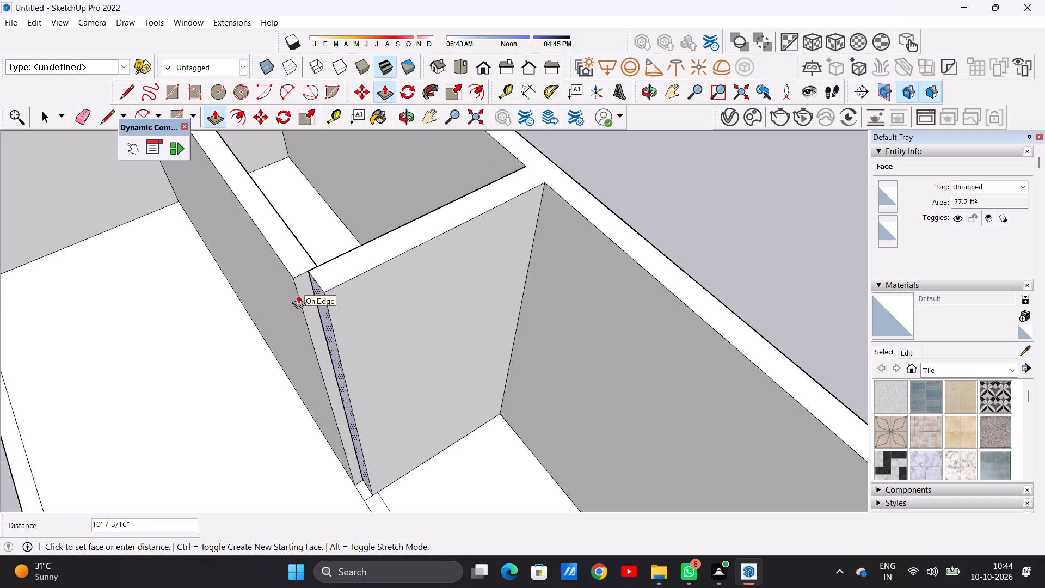
scroll(298, 295, "up", 5)
scroll(298, 295, "down", 1)
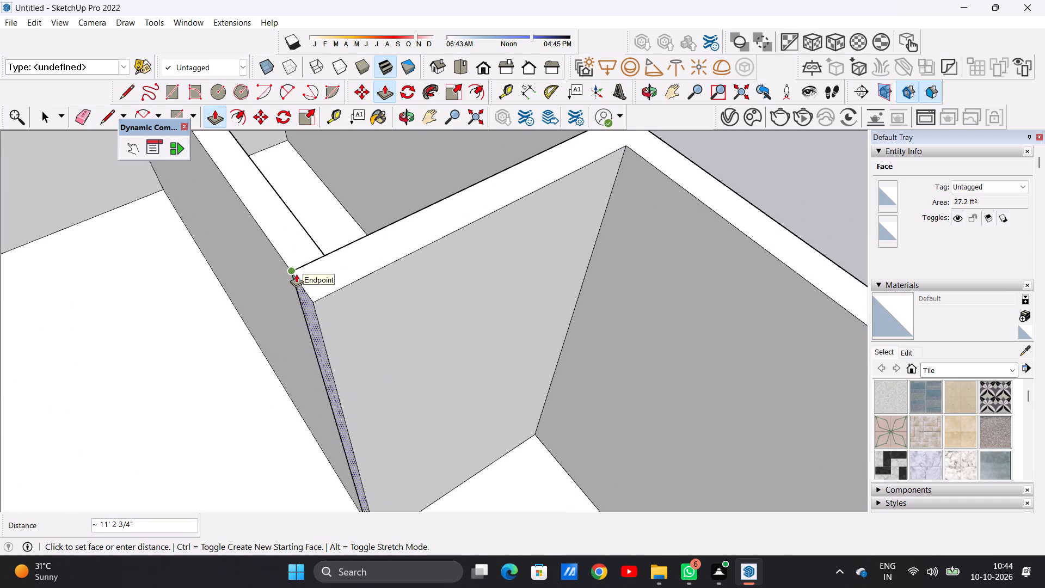
left_click(295, 266)
key("space")
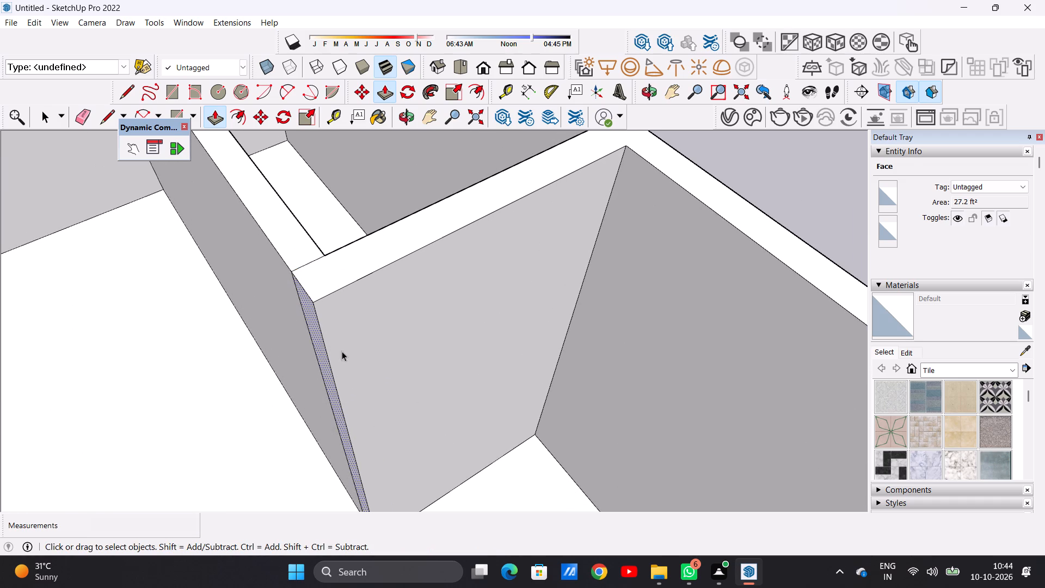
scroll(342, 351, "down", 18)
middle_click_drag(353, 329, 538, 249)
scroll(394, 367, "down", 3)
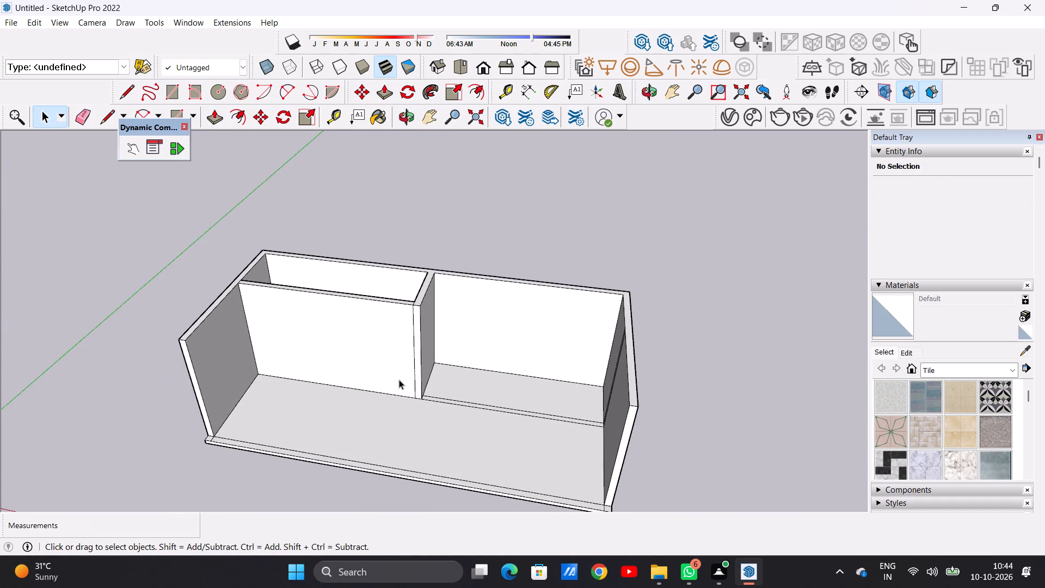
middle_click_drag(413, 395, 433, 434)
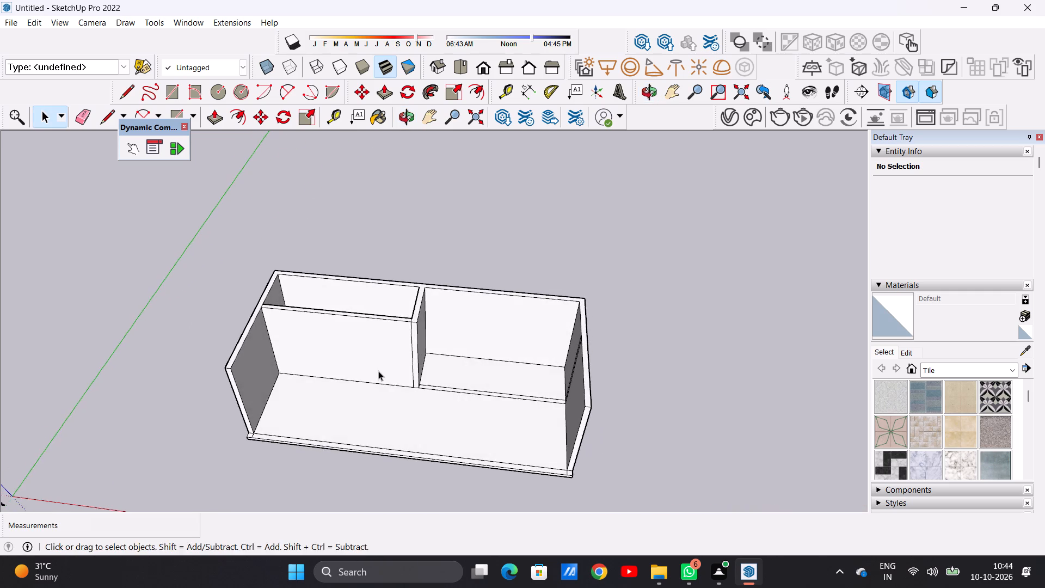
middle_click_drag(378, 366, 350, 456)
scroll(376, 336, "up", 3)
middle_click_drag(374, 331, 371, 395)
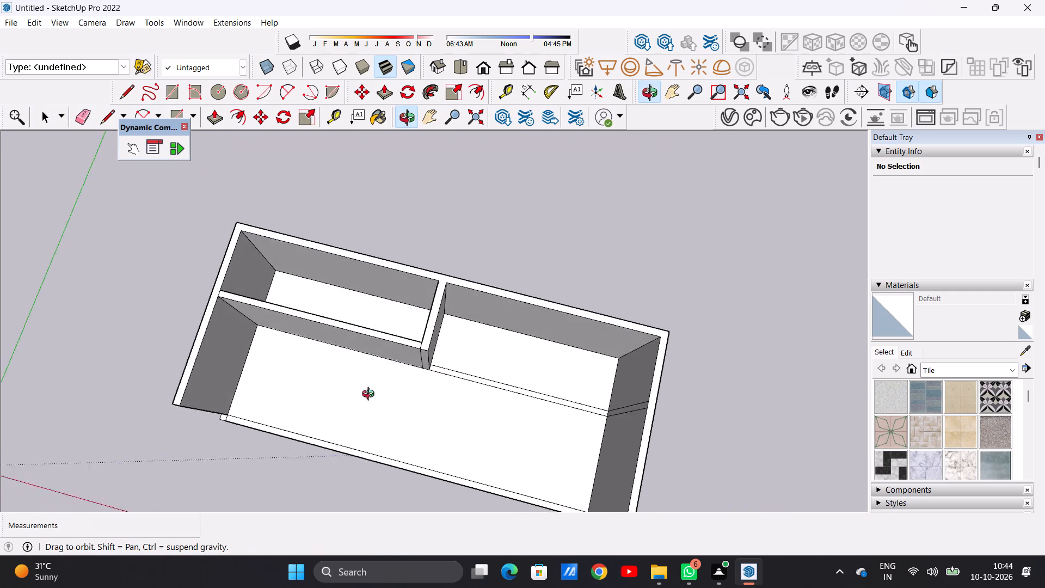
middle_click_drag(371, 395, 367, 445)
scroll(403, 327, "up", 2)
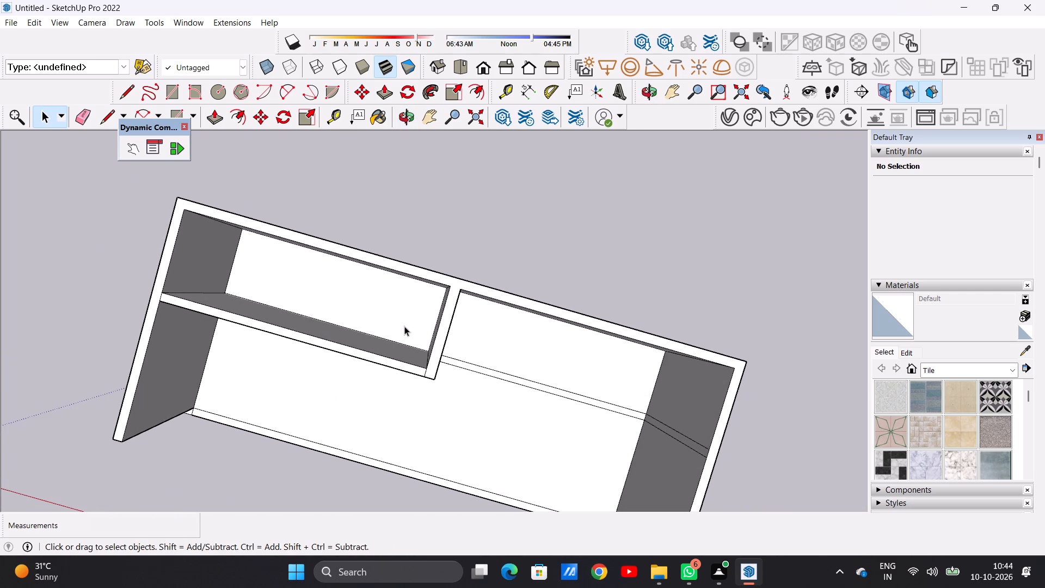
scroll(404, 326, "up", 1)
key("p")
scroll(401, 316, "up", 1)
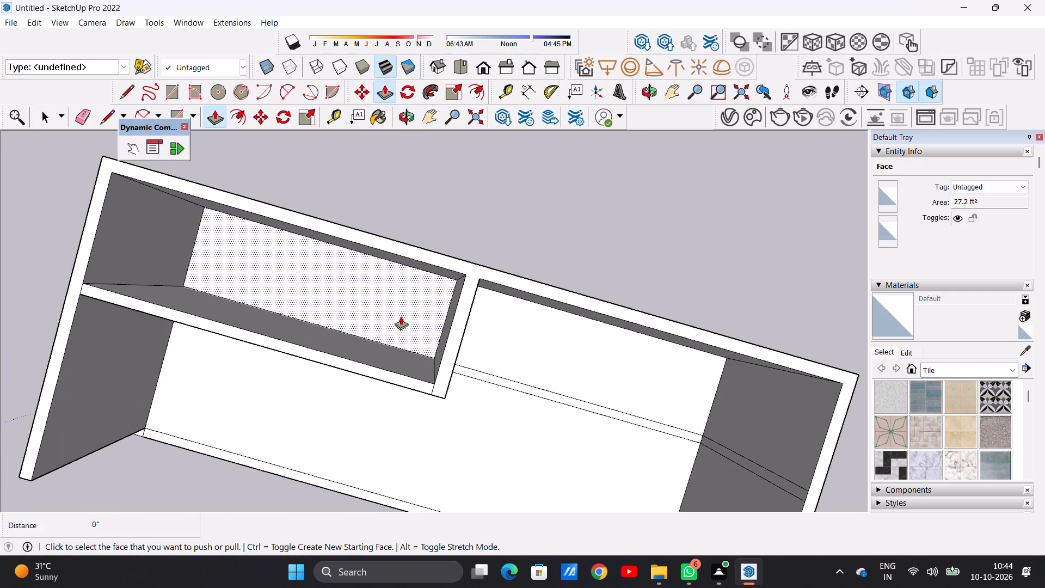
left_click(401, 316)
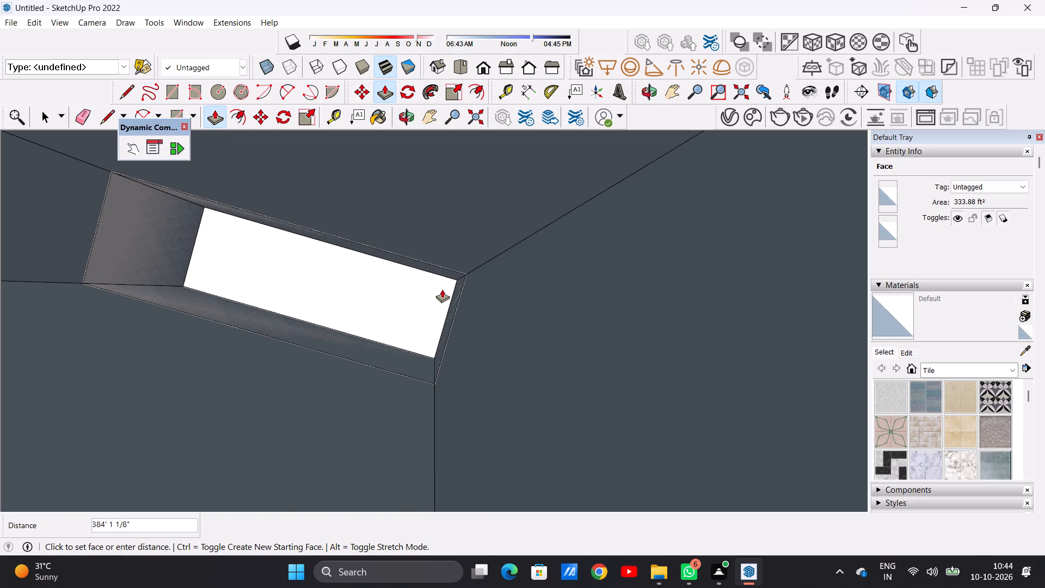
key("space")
Extrude the floor face of the room enclosed by the two partitions up 21' 6 3/4", level with the wall tops.
scroll(416, 354, "down", 7)
middle_click_drag(410, 359, 333, 245)
scroll(404, 289, "up", 8)
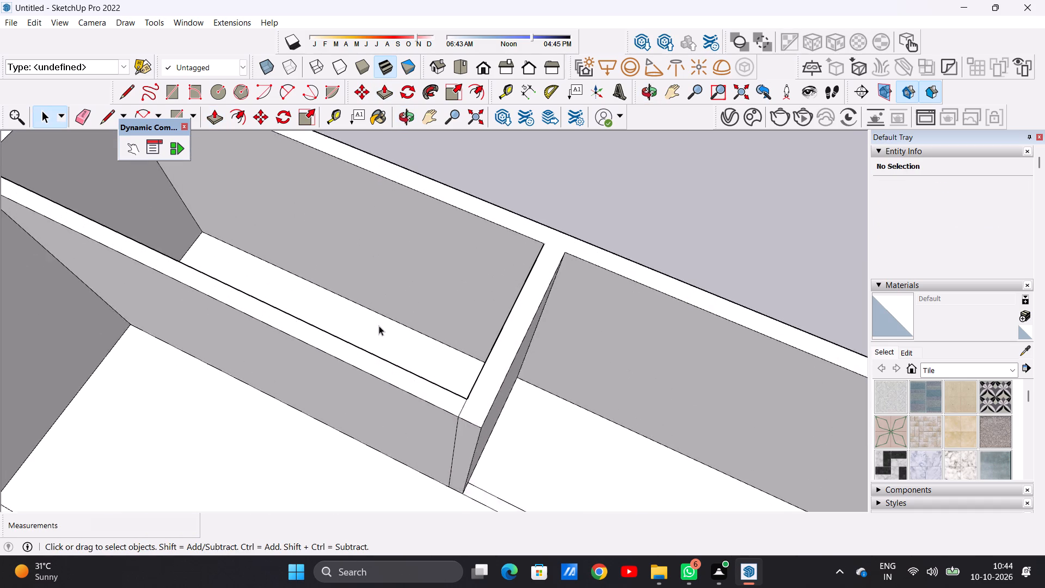
scroll(379, 326, "up", 2)
key("p")
left_click(402, 346)
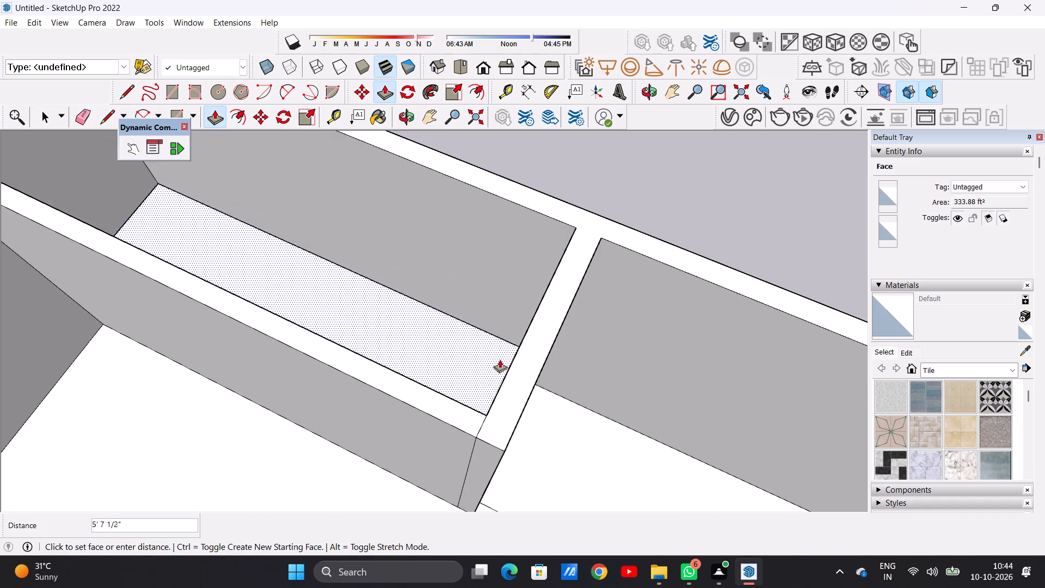
left_click(486, 417)
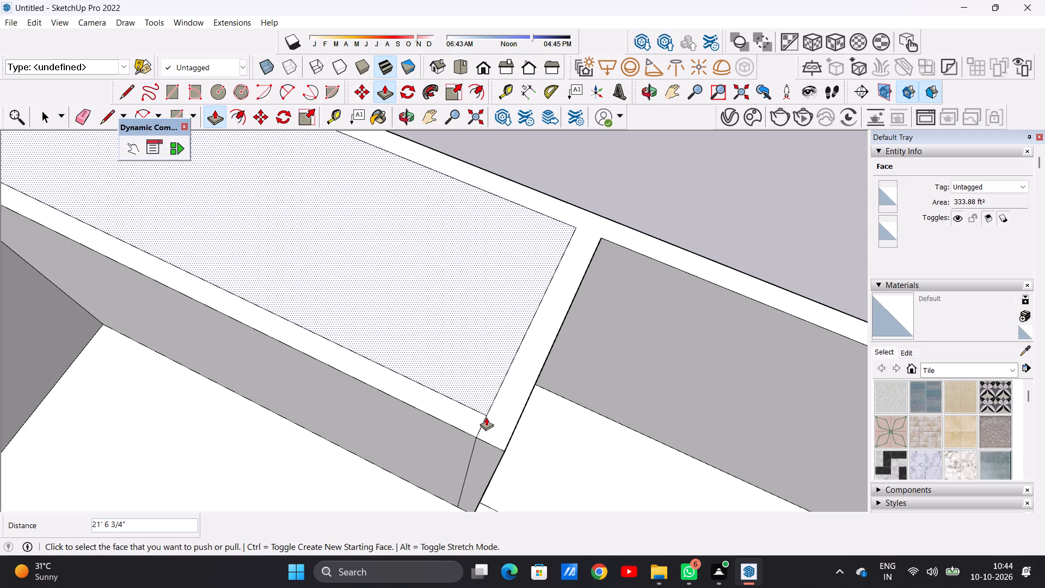
key("space")
Examine the floor module with its filled room block and cross partition from above and from the open side.
scroll(491, 432, "down", 15)
middle_click_drag(464, 428, 529, 352)
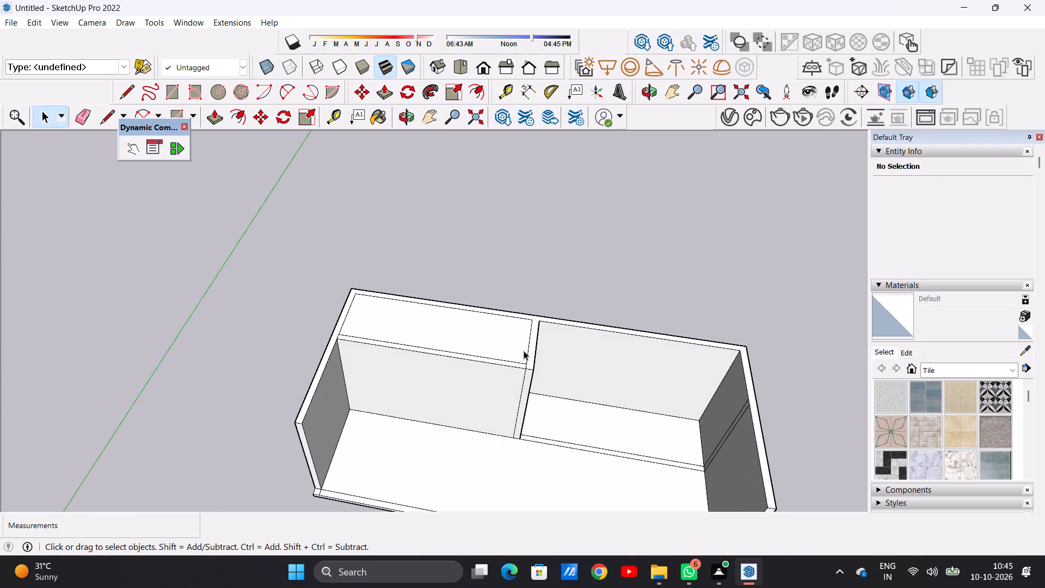
scroll(396, 371, "down", 8)
middle_click_drag(534, 354, 564, 335)
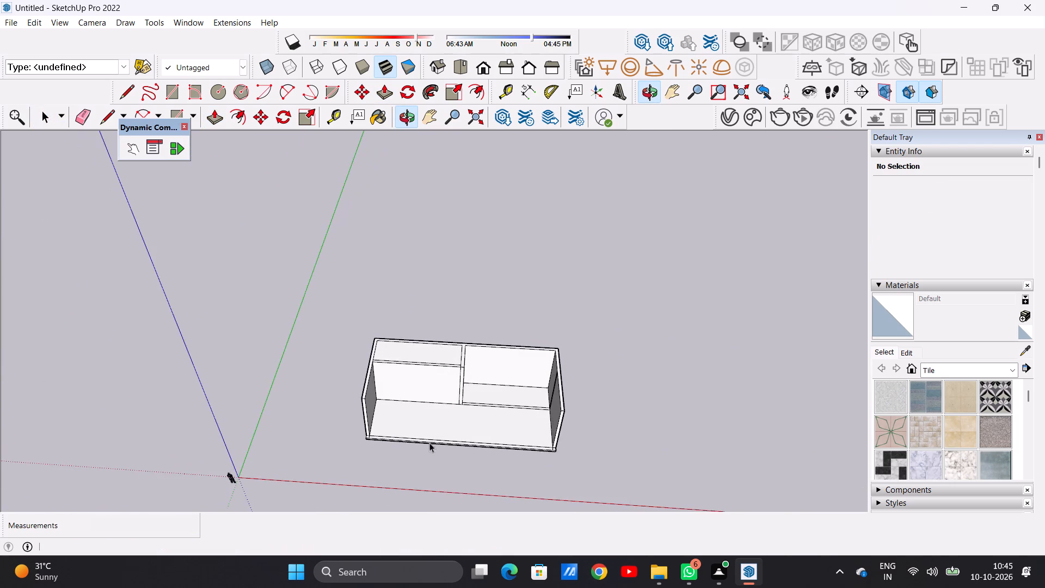
middle_click_drag(416, 440, 435, 316)
scroll(440, 352, "up", 5)
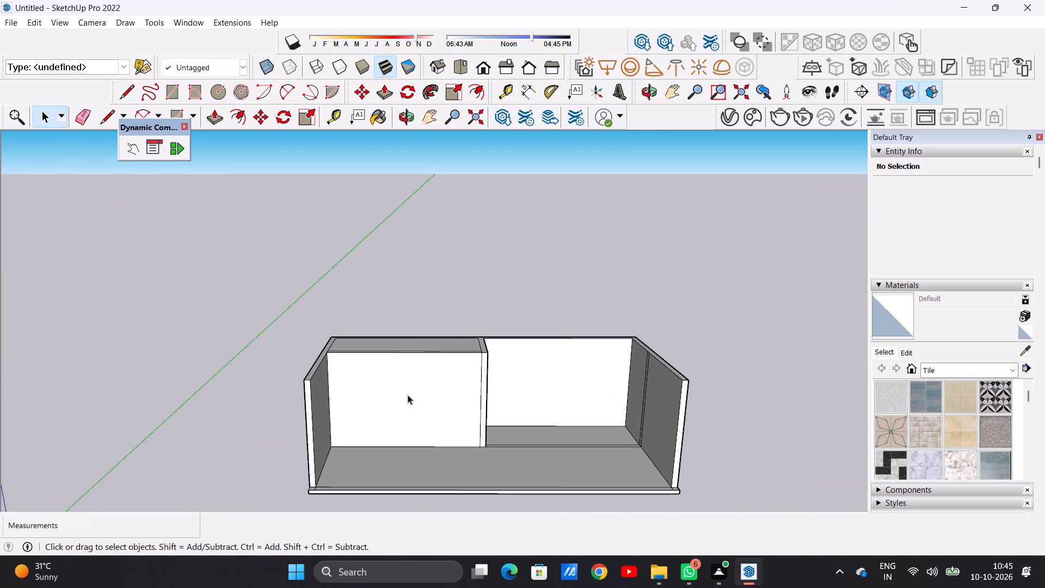
scroll(409, 494, "down", 6)
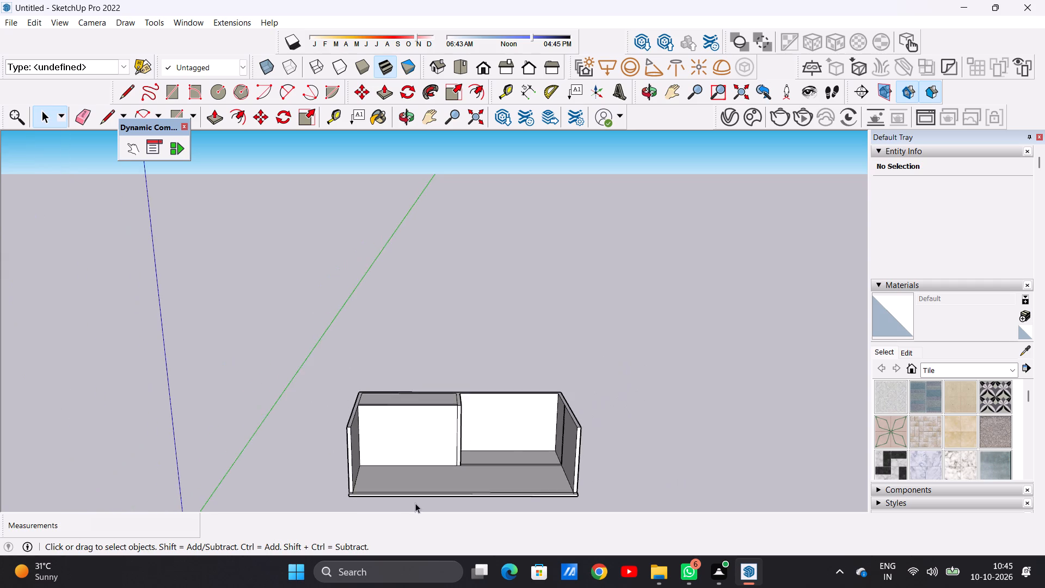
middle_click_drag(415, 503, 420, 449)
scroll(429, 452, "up", 4)
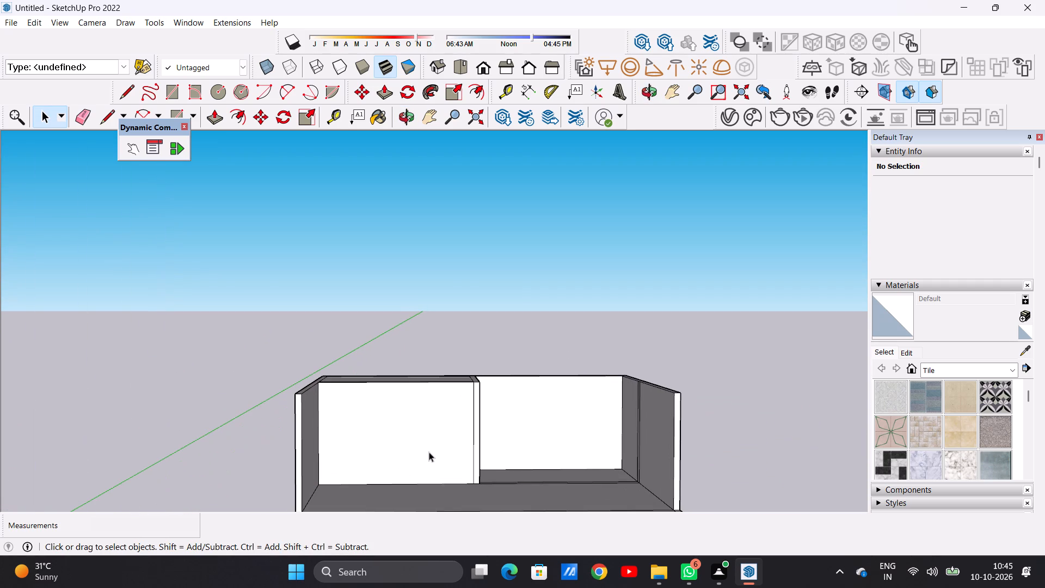
scroll(429, 452, "down", 4)
middle_click_drag(457, 427, 338, 476)
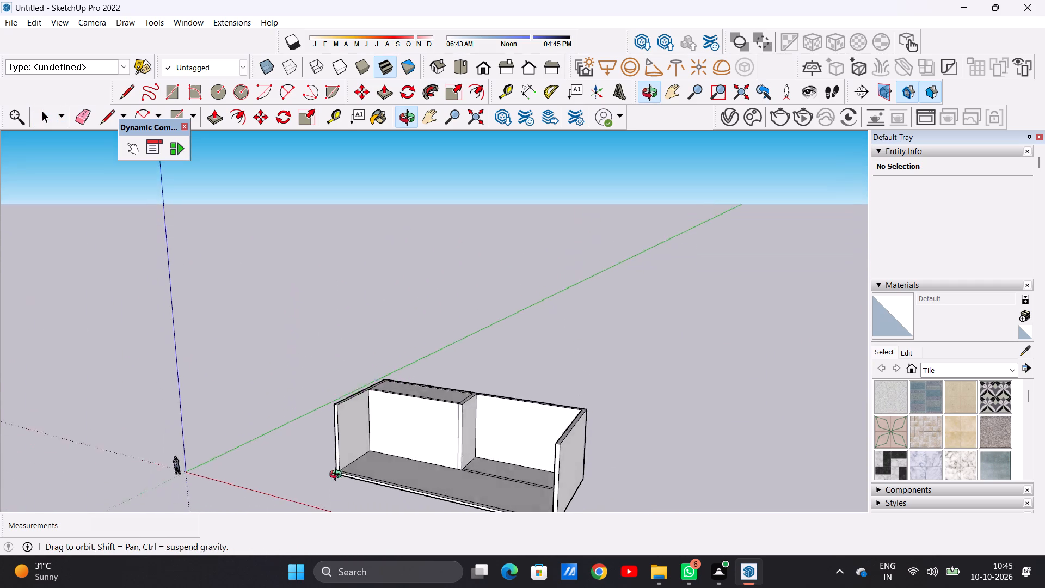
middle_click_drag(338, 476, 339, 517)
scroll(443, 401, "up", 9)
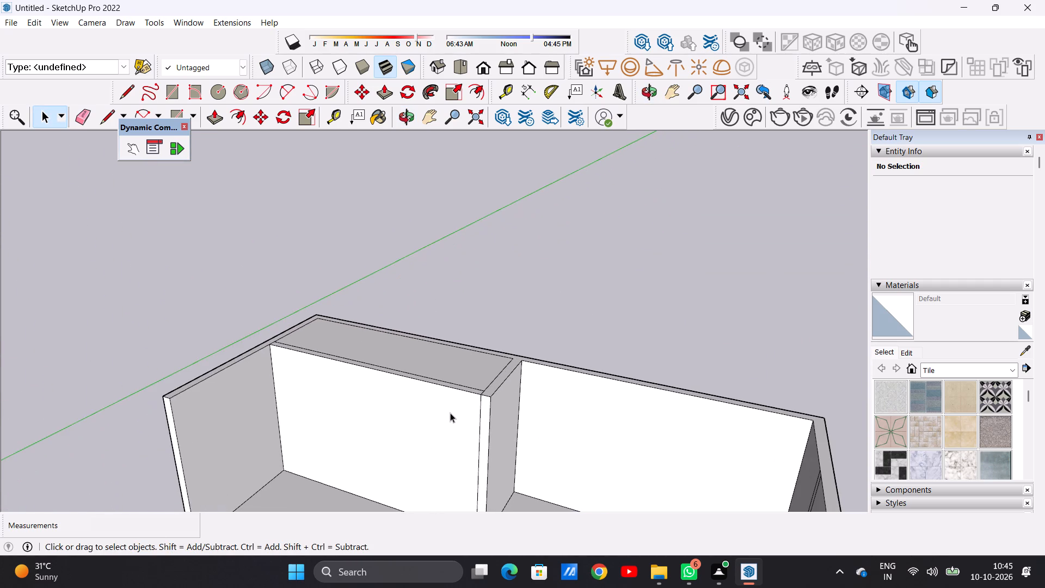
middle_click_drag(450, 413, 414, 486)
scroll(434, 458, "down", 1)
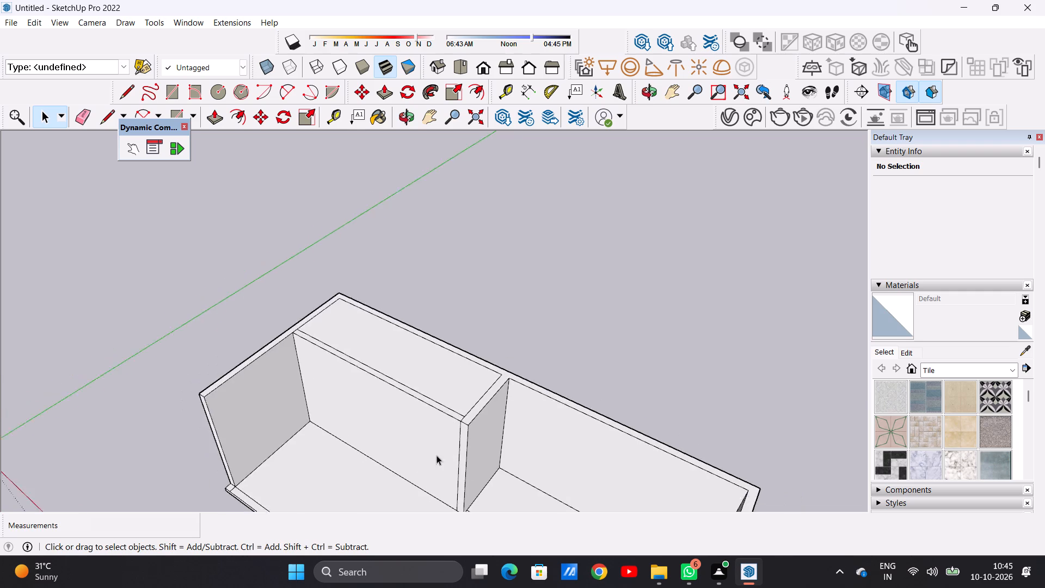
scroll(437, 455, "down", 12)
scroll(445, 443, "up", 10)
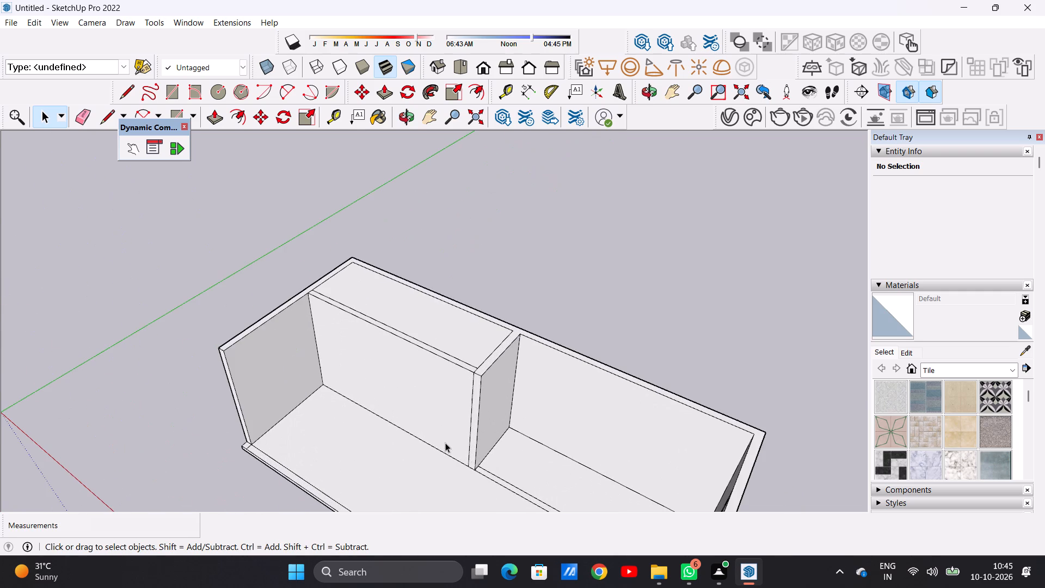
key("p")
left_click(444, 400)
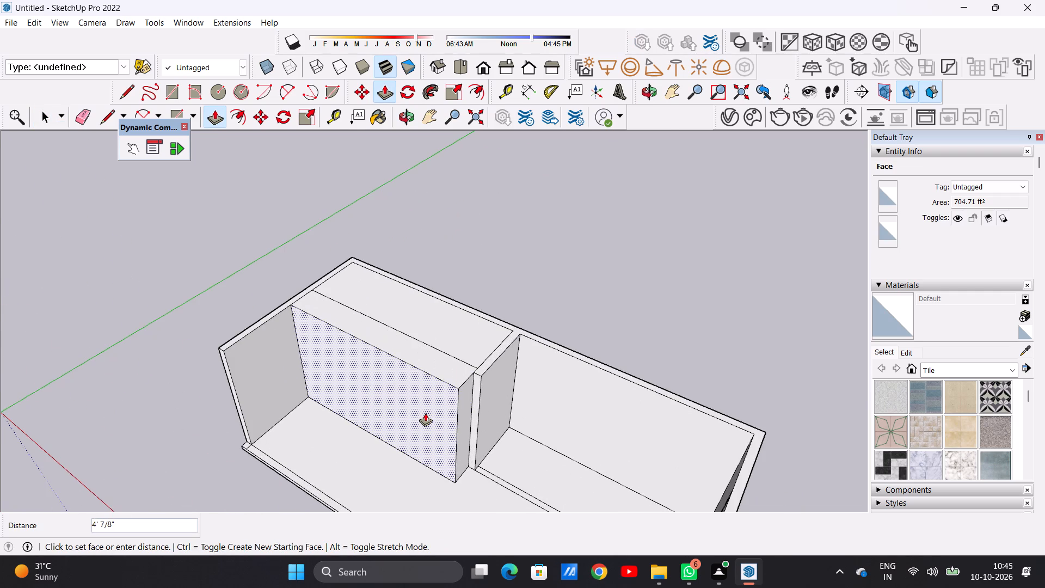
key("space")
Draw an upright window rectangle about 5' 4" wide and 10' 10" tall on the filled room block's front face, near the end wall.
scroll(425, 413, "down", 8)
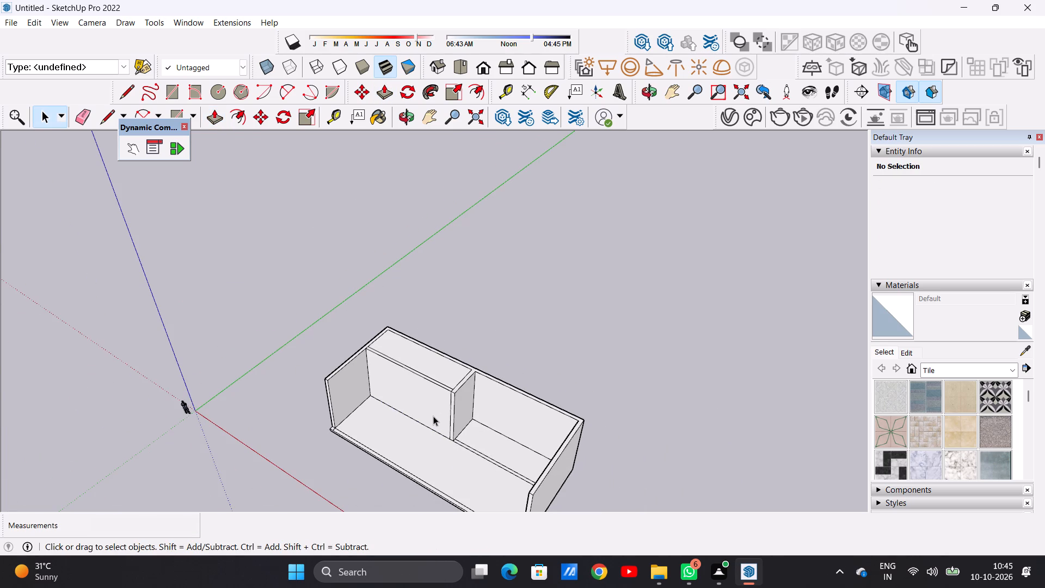
scroll(463, 428, "down", 4)
middle_click_drag(449, 433, 546, 395)
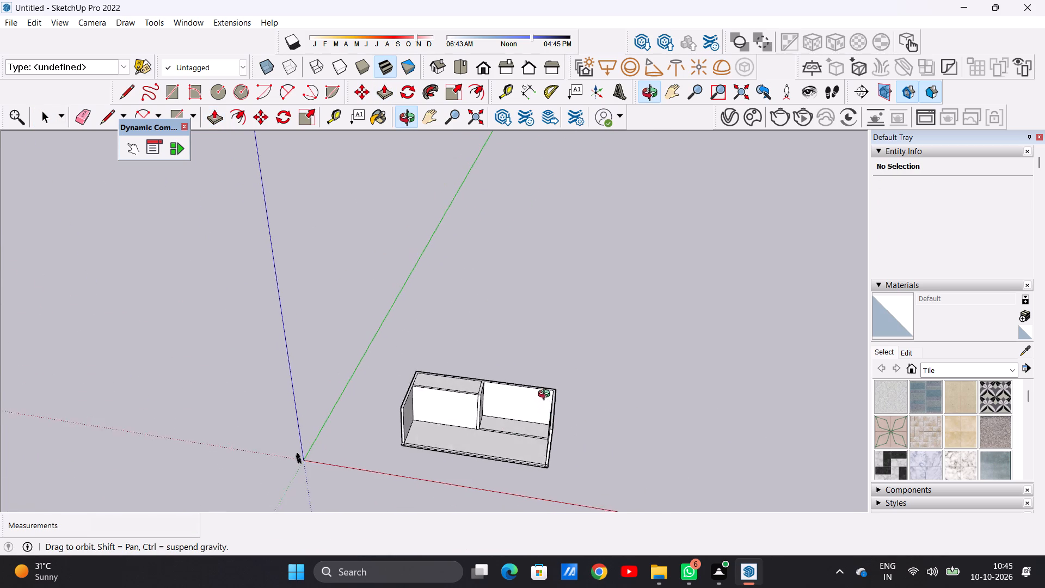
middle_click_drag(546, 395, 552, 386)
scroll(490, 413, "up", 11)
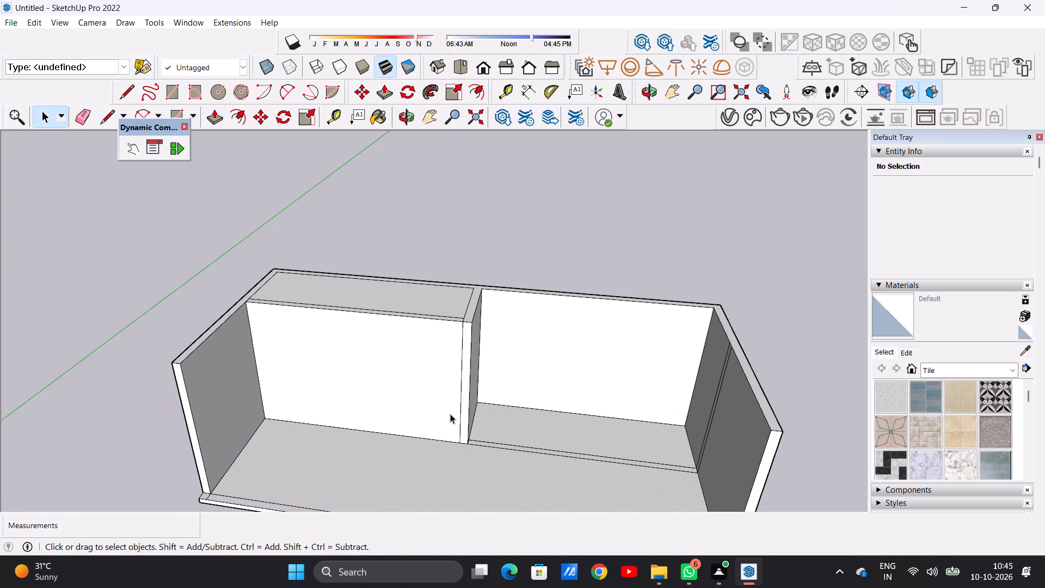
scroll(462, 481, "down", 8)
middle_click_drag(459, 437, 499, 359)
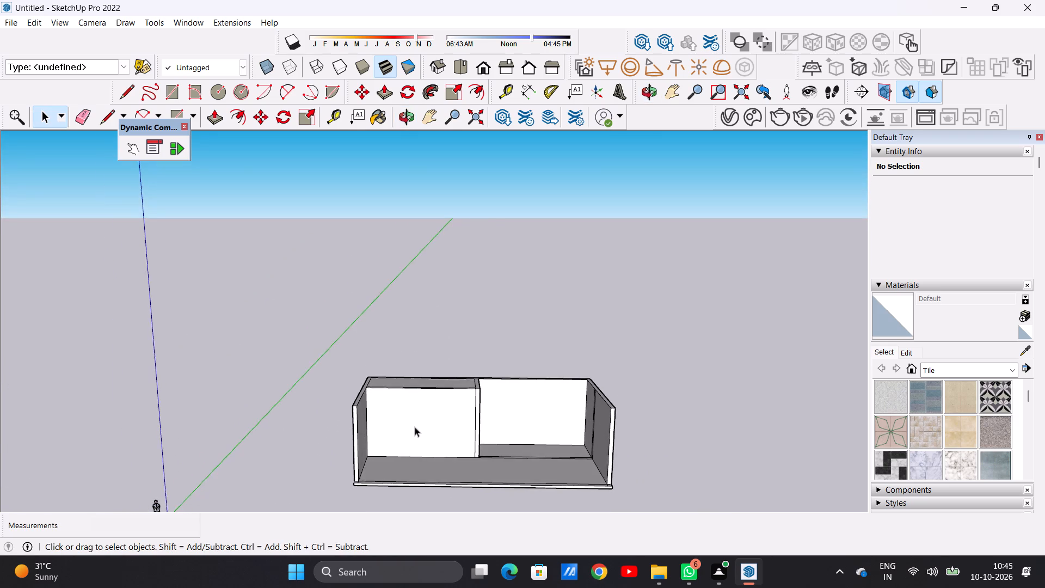
scroll(415, 427, "up", 4)
middle_click_drag(423, 403, 421, 371)
scroll(430, 409, "up", 2)
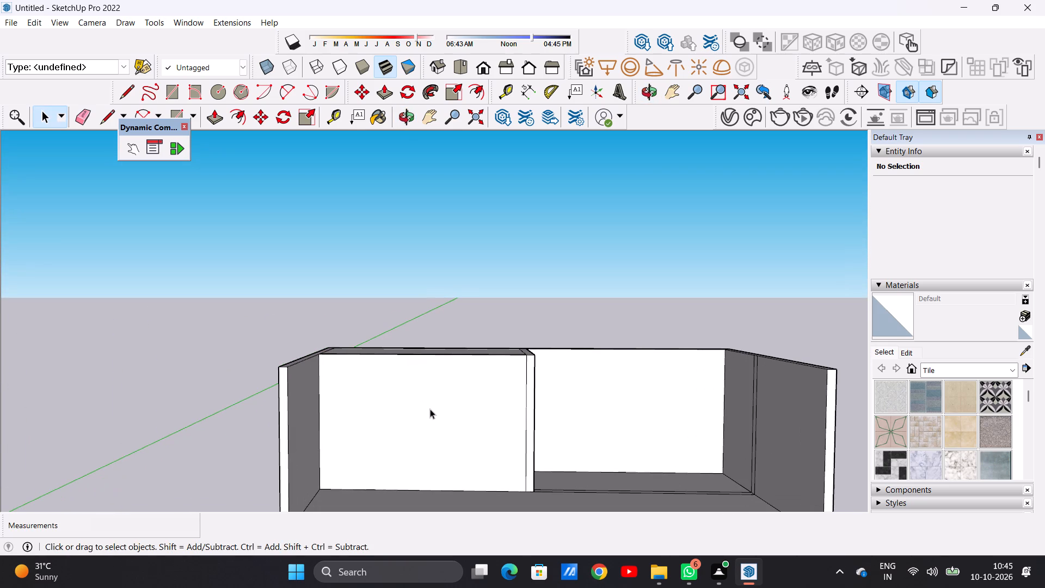
key("r")
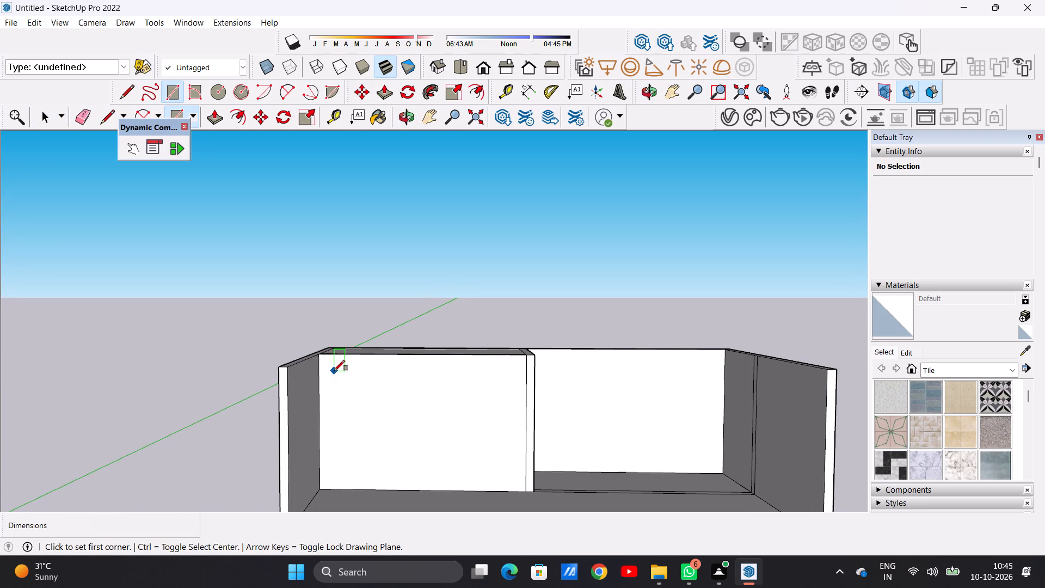
left_click(337, 379)
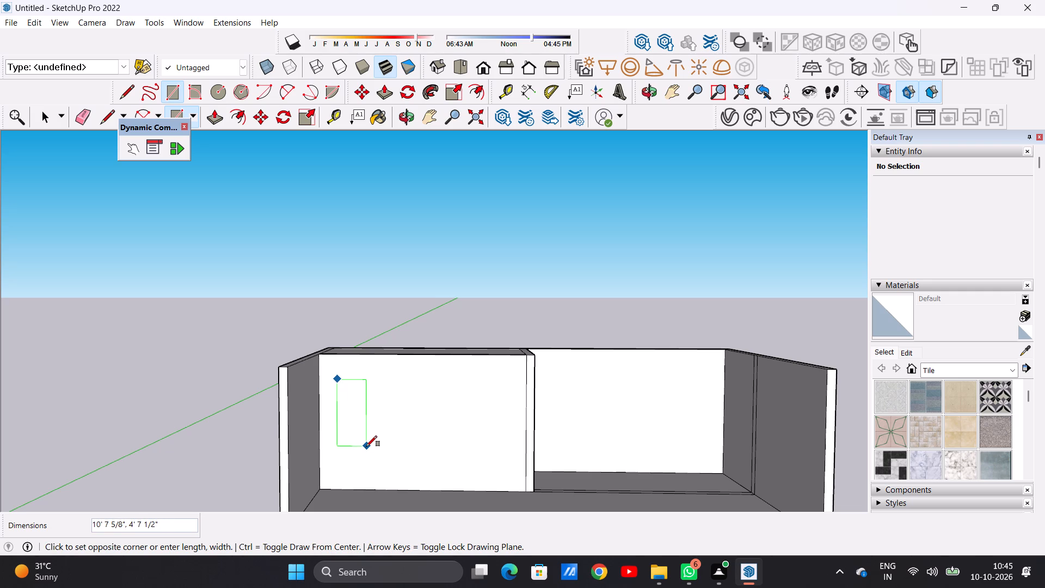
left_click(371, 448)
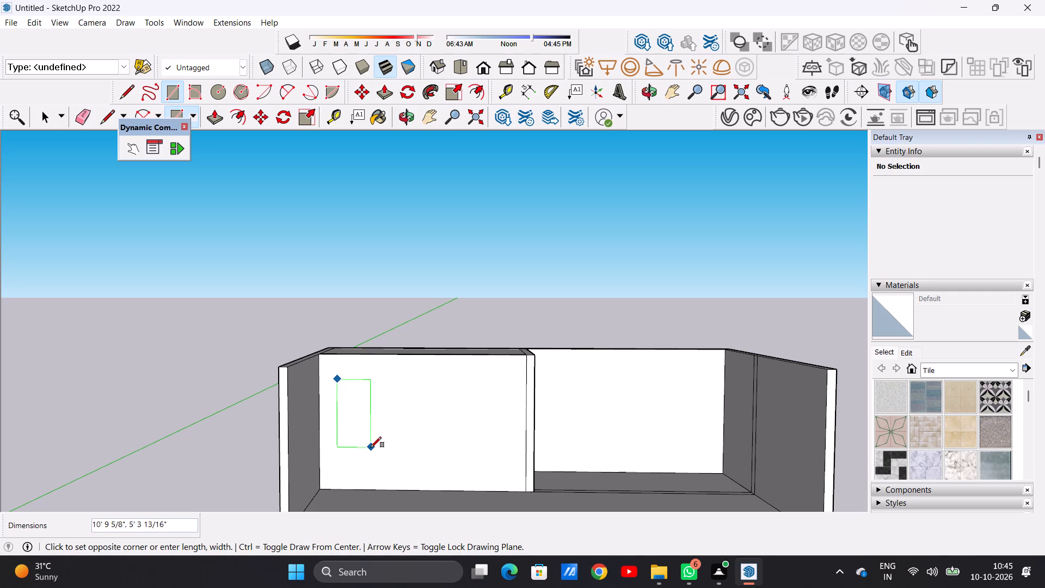
key("space")
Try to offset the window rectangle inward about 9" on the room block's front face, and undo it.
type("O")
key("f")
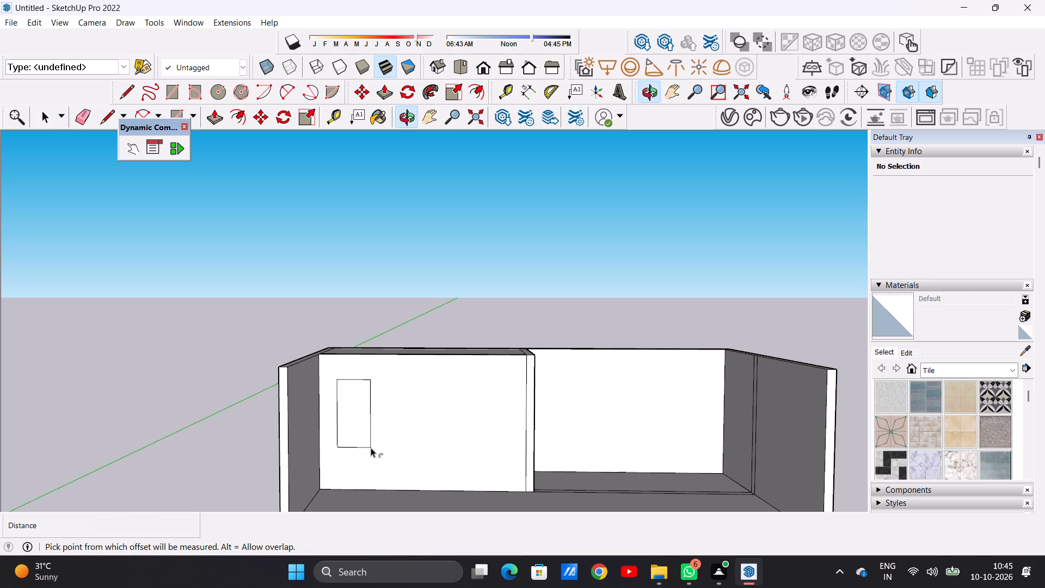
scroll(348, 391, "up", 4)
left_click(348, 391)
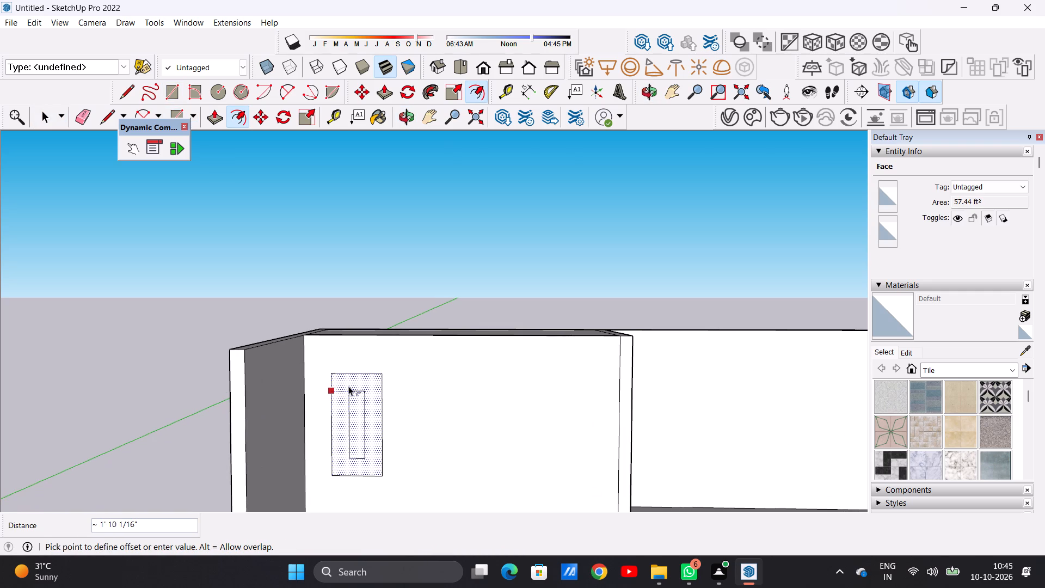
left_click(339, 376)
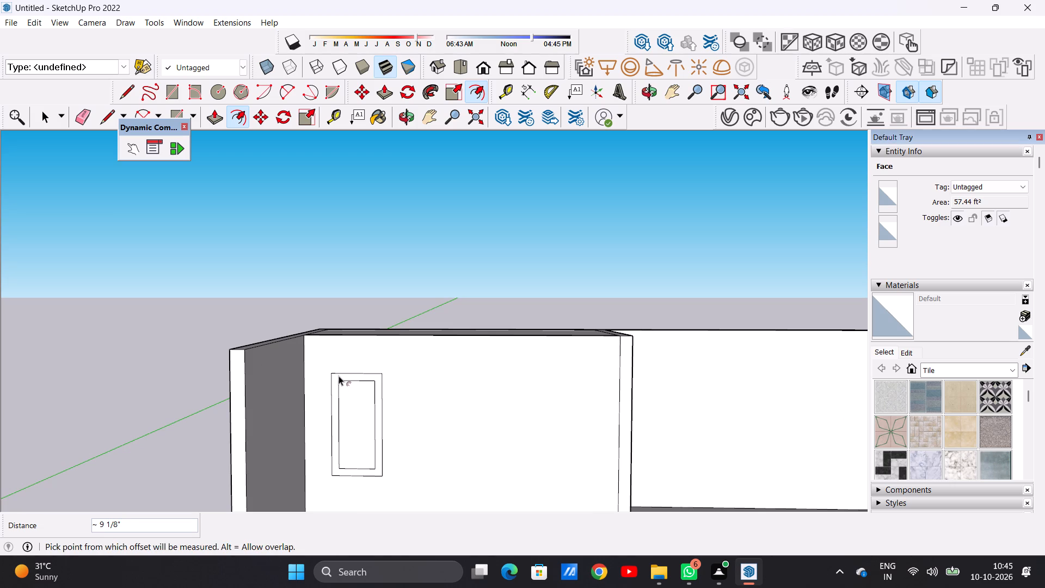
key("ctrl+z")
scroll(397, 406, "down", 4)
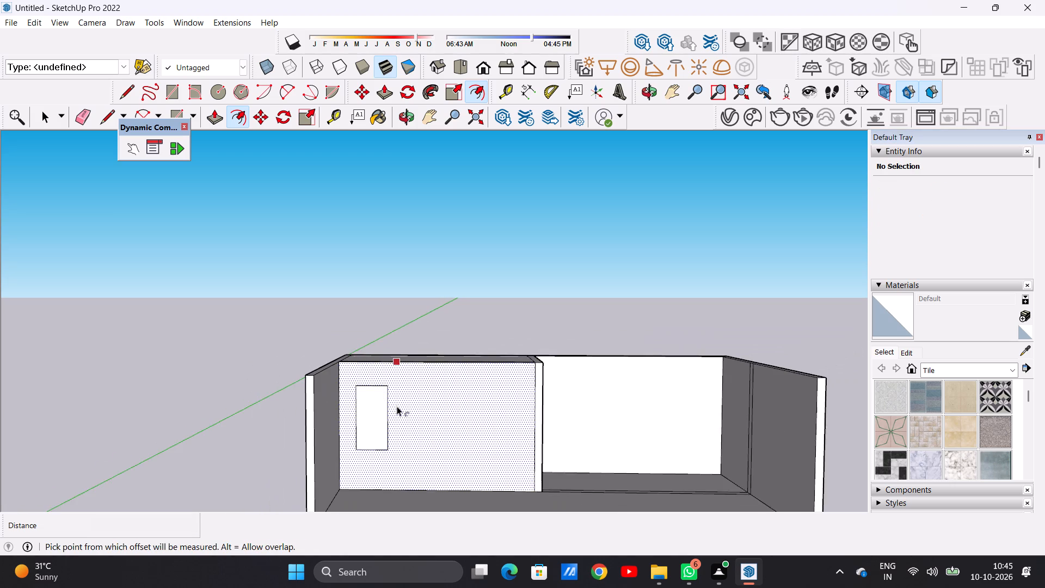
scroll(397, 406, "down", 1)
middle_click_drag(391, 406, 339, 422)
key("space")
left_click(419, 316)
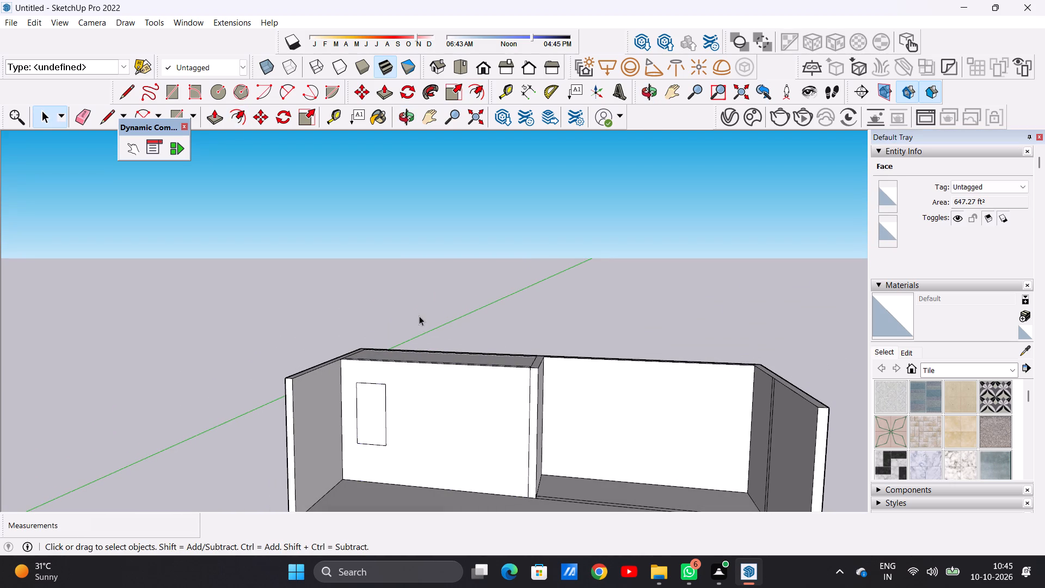
Push the window rectangle about 11 11/16" into the room block to form a recess.
scroll(420, 403, "up", 4)
middle_click_drag(416, 403, 387, 430)
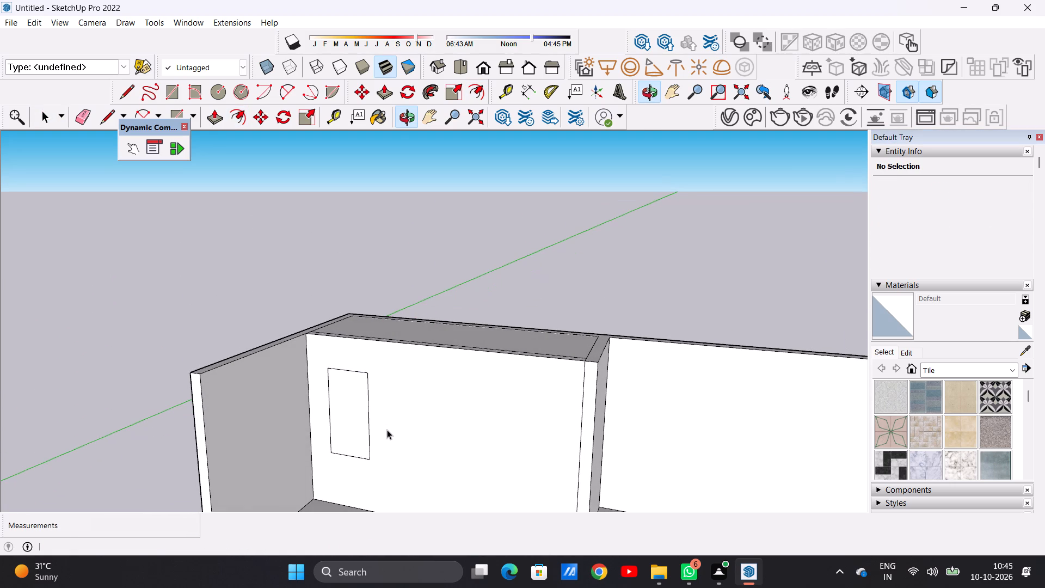
key("p")
scroll(341, 411, "up", 8)
left_click(353, 406)
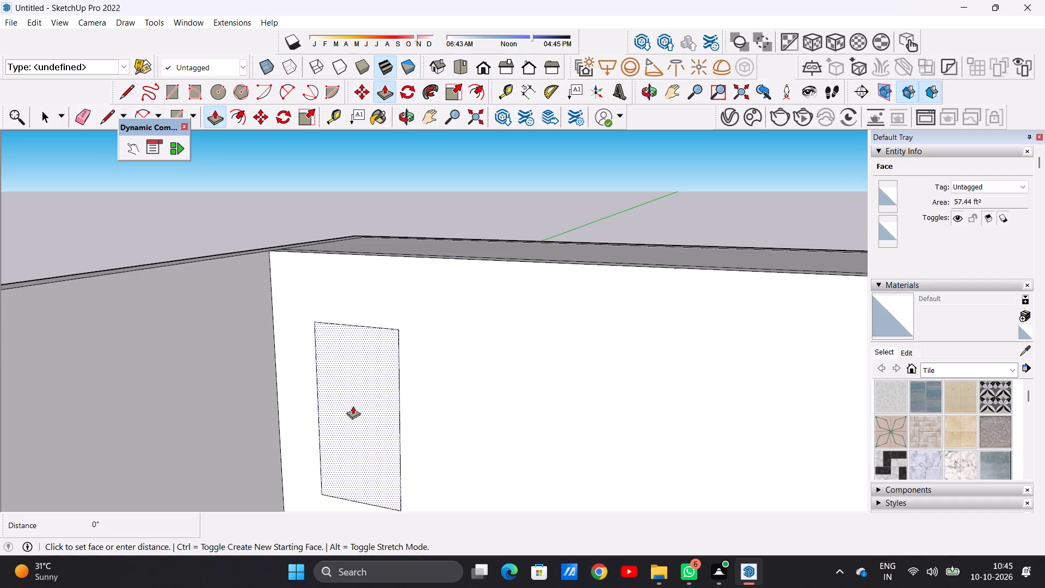
left_click(360, 400)
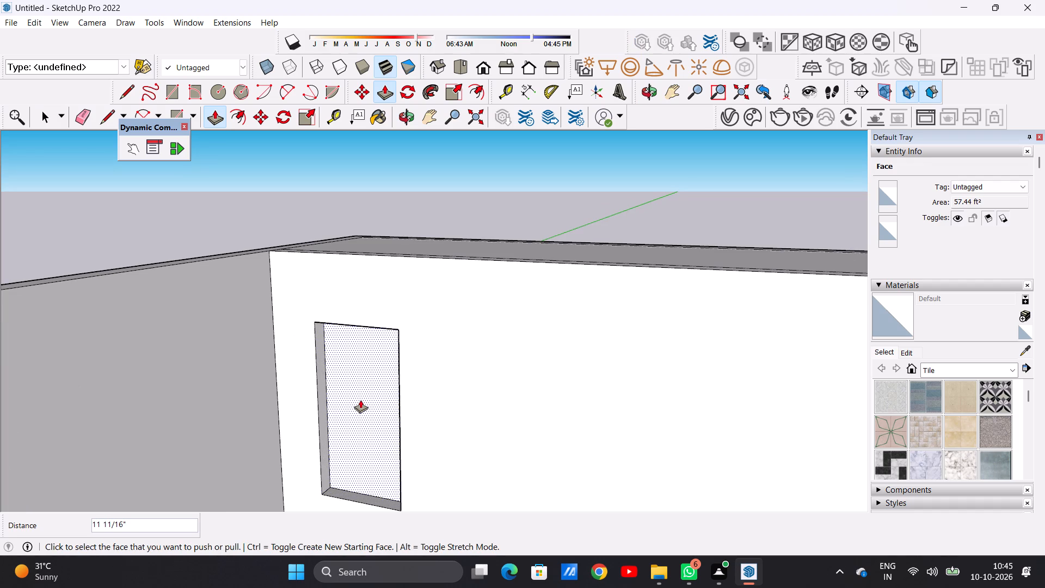
key("space")
Offset the recessed window face's outline inward about 10" to outline the window frame.
scroll(404, 378, "down", 11)
middle_click_drag(382, 394, 473, 365)
scroll(408, 379, "up", 7)
type("OF")
left_click(365, 345)
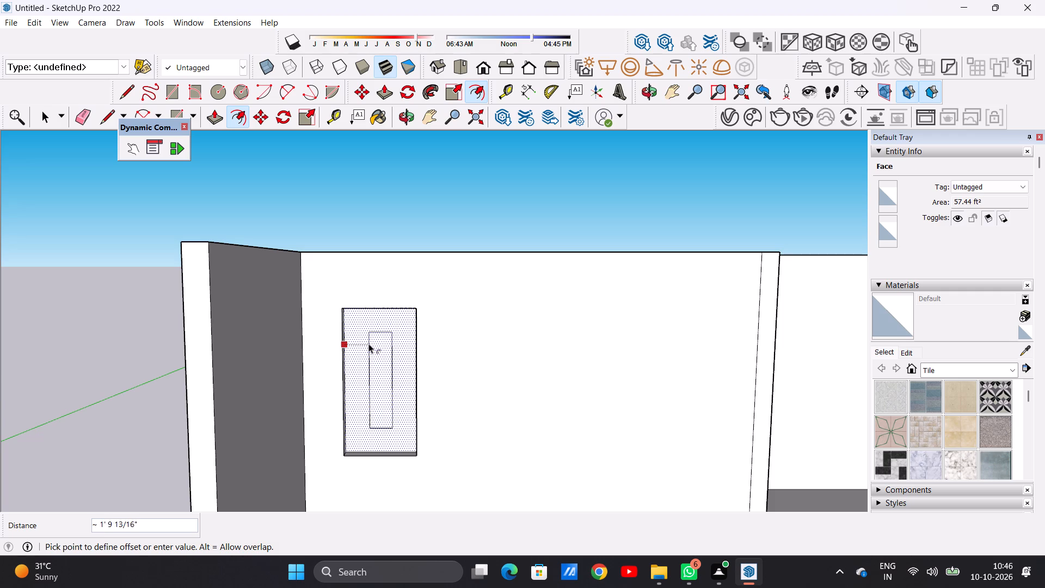
left_click(355, 313)
key("space")
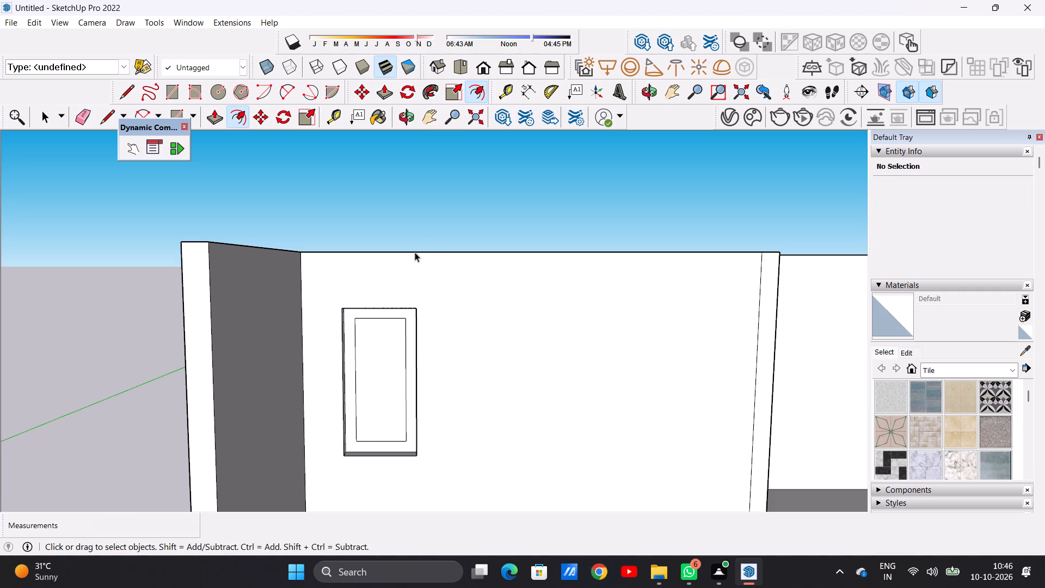
left_click(426, 236)
In front view, draw a door rectangle about 13' 9" wide and 18' tall, rising from the floor edge on the room block's front face.
scroll(379, 432, "down", 14)
middle_click_drag(424, 441, 423, 425)
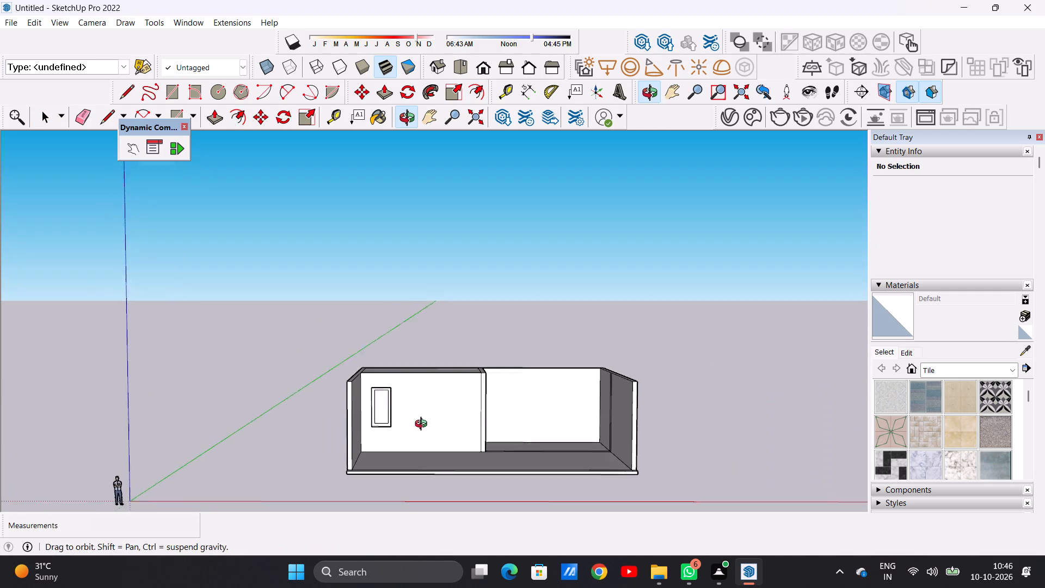
middle_click_drag(423, 425, 427, 415)
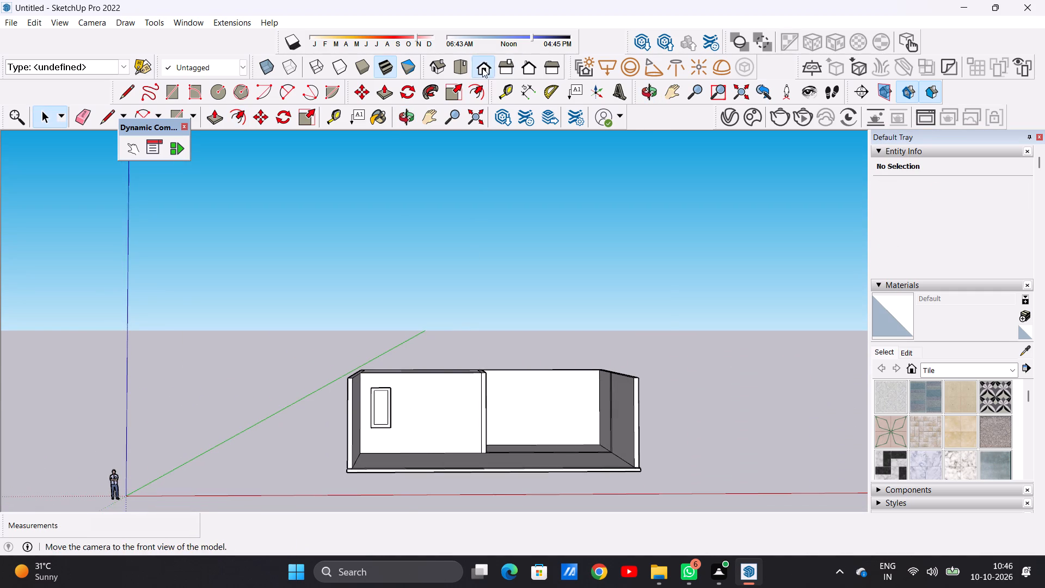
left_click(482, 68)
scroll(471, 306, "up", 6)
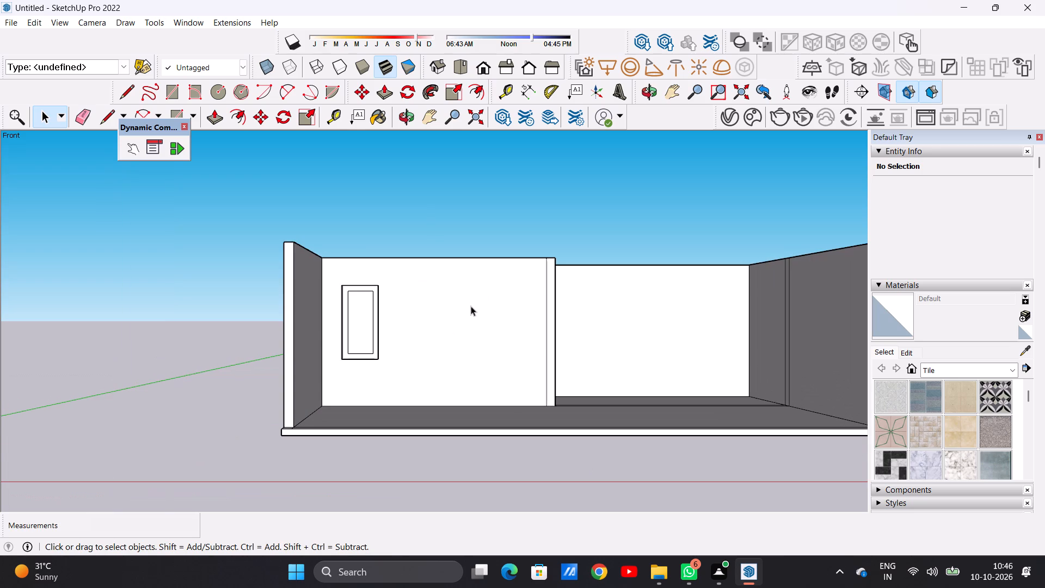
key("r")
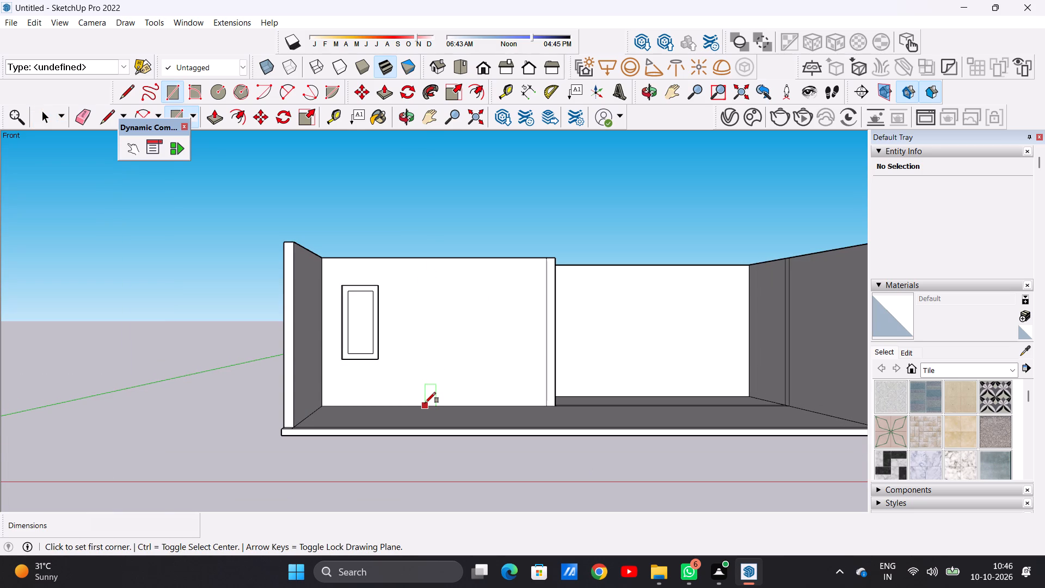
left_click(425, 403)
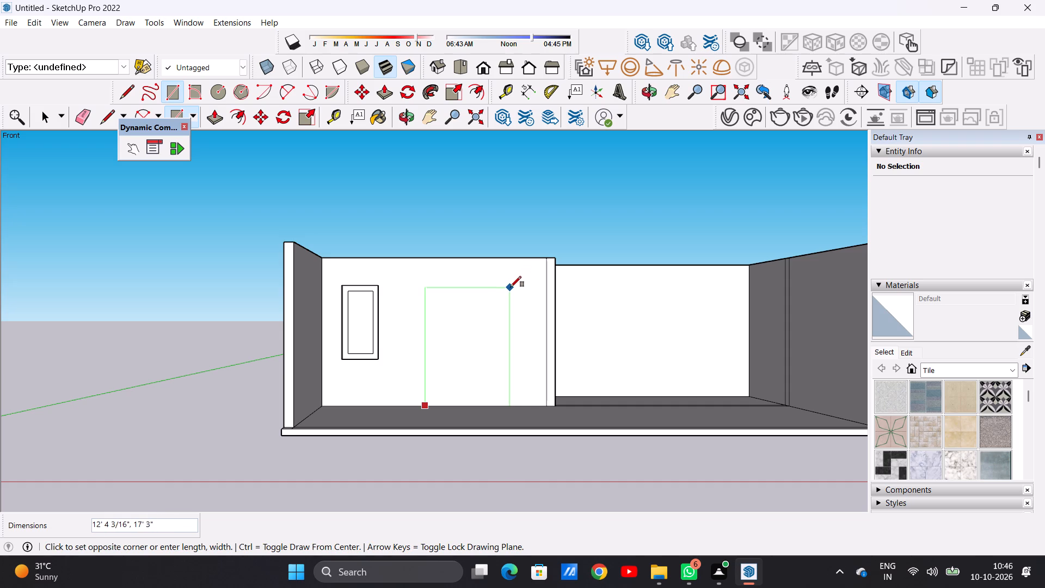
left_click(520, 282)
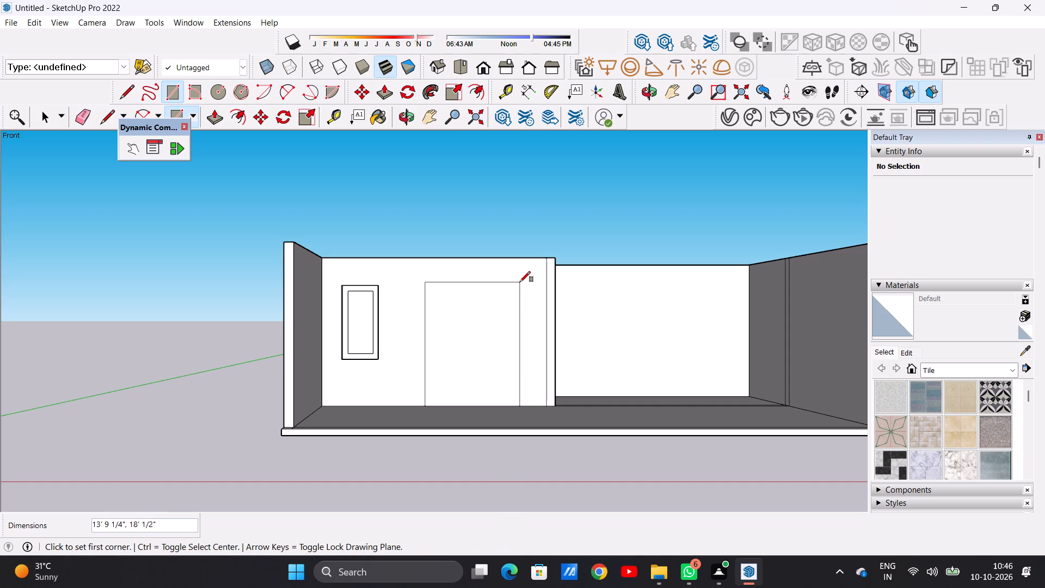
key("space")
Offset the door rectangle's outline inward about 6" to outline the door frame.
middle_click_drag(494, 359, 464, 397)
scroll(494, 328, "up", 6)
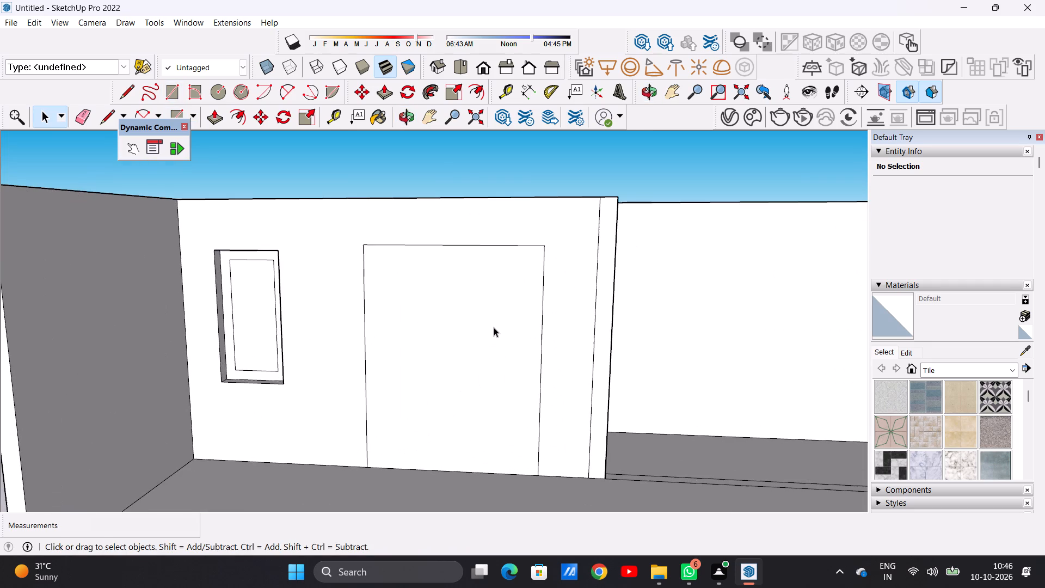
key("o")
key("f")
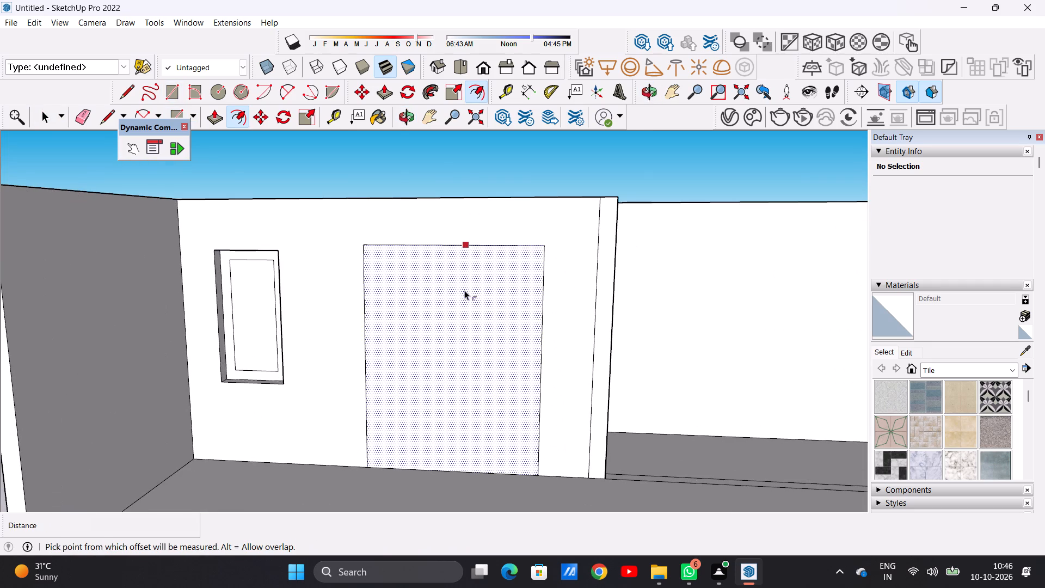
left_click(464, 290)
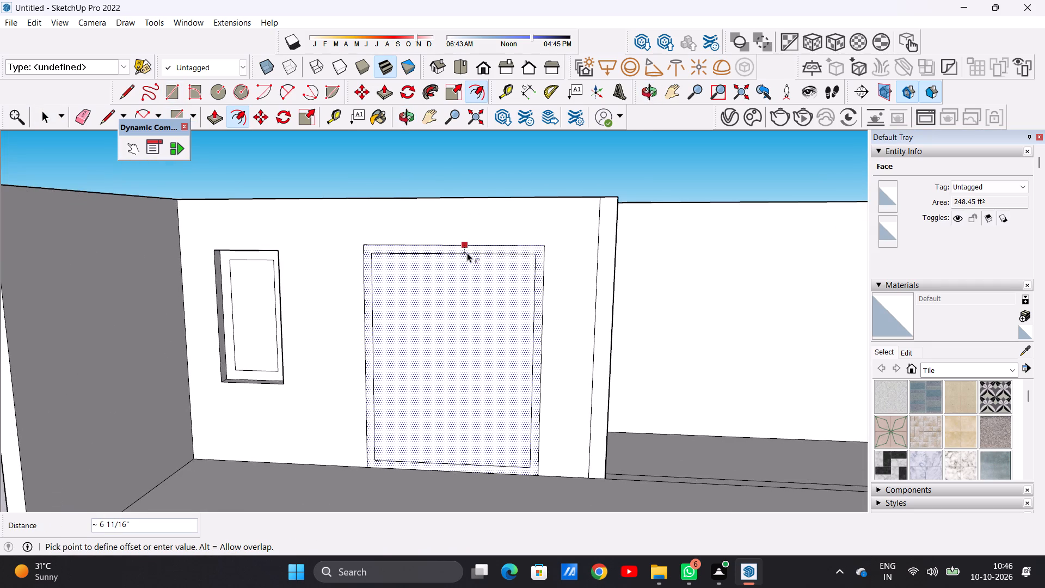
left_click(468, 253)
key("space")
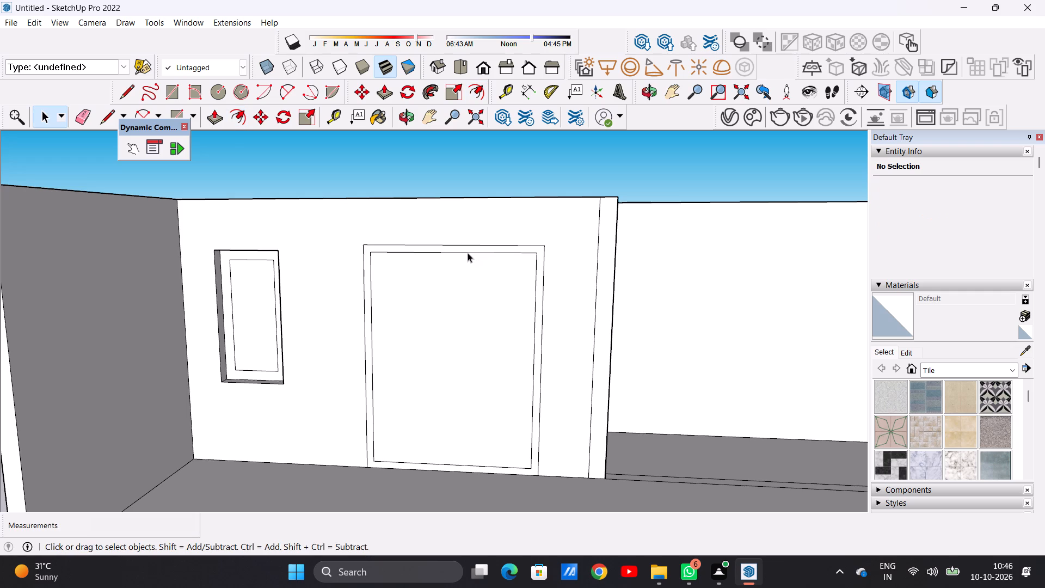
Draw two closely spaced vertical lines about 16' 11" long down the middle of the inner door face, outlining the centre mullion.
type("L")
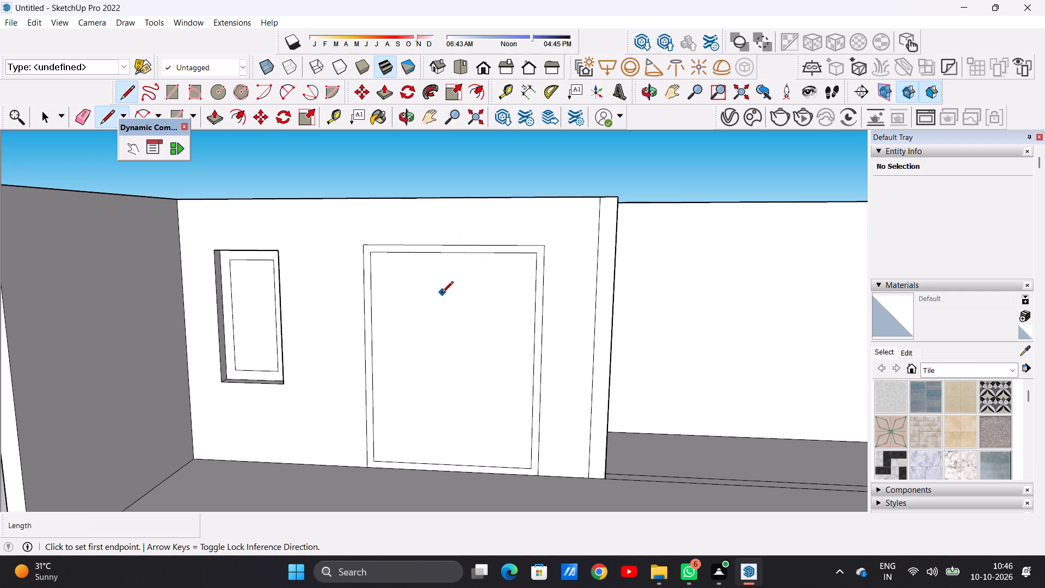
middle_click_drag(446, 296, 478, 293)
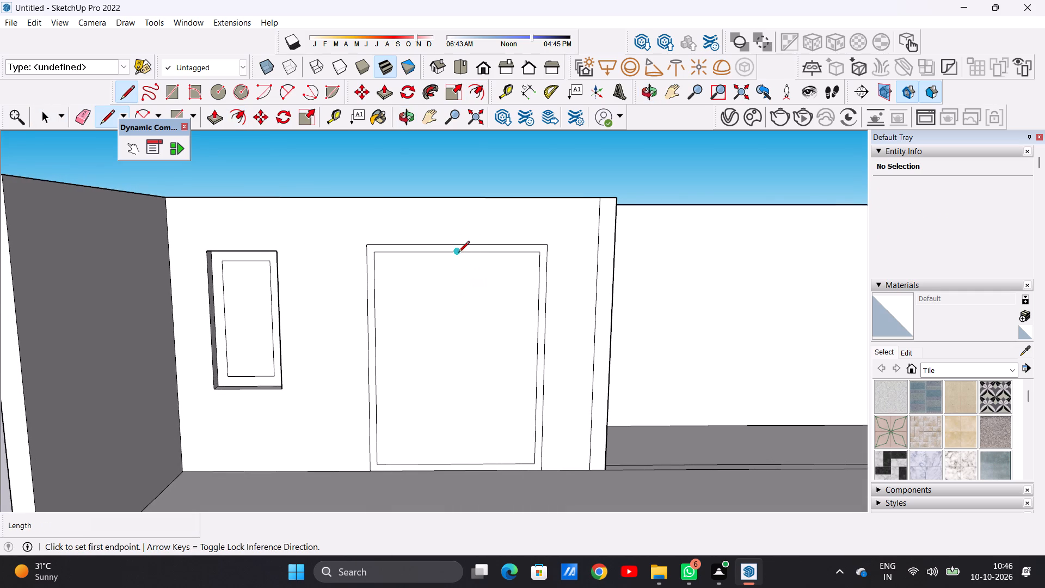
left_click(448, 254)
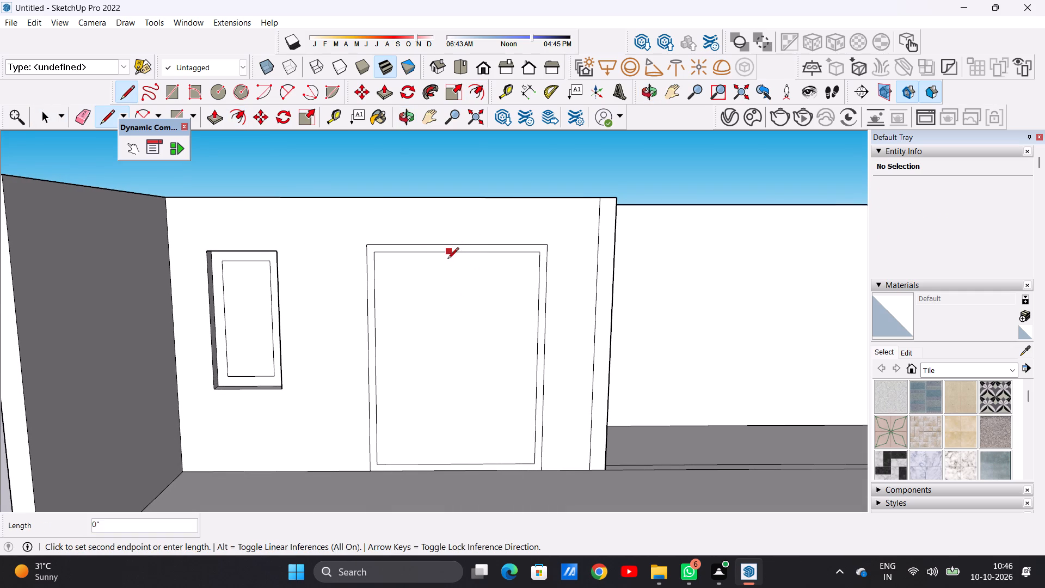
left_click(447, 463)
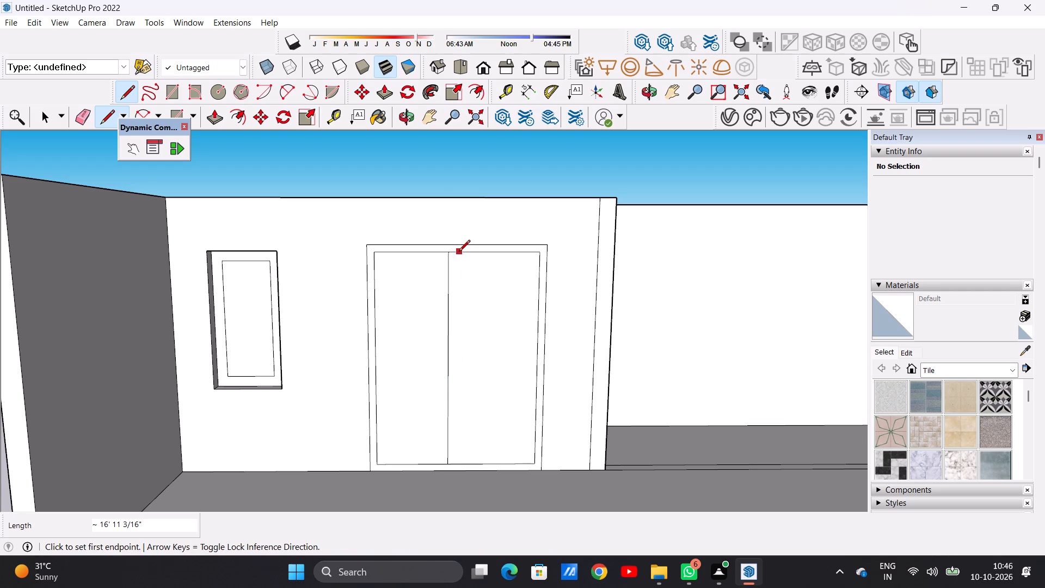
left_click(459, 252)
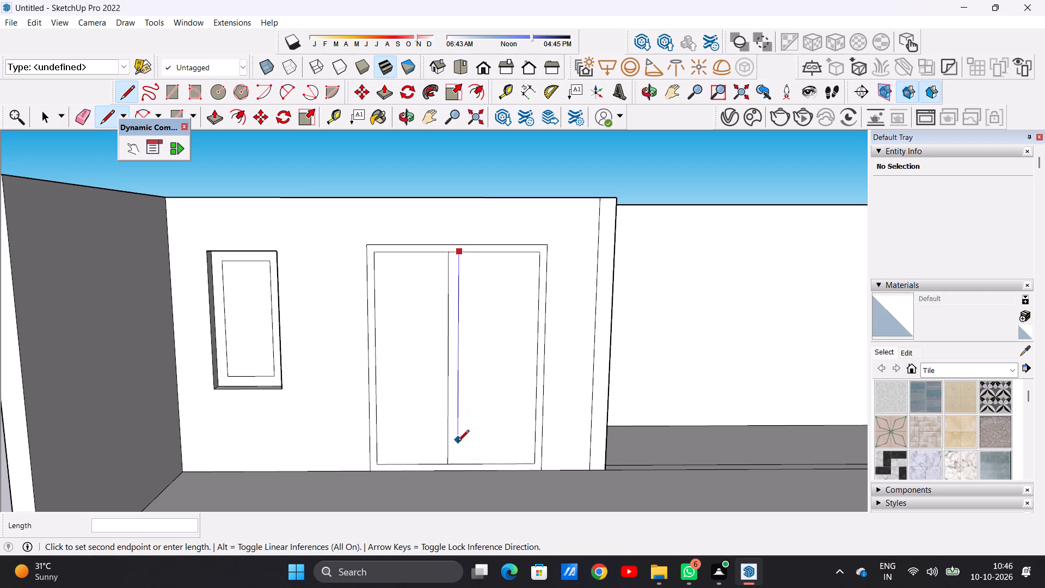
left_click(458, 465)
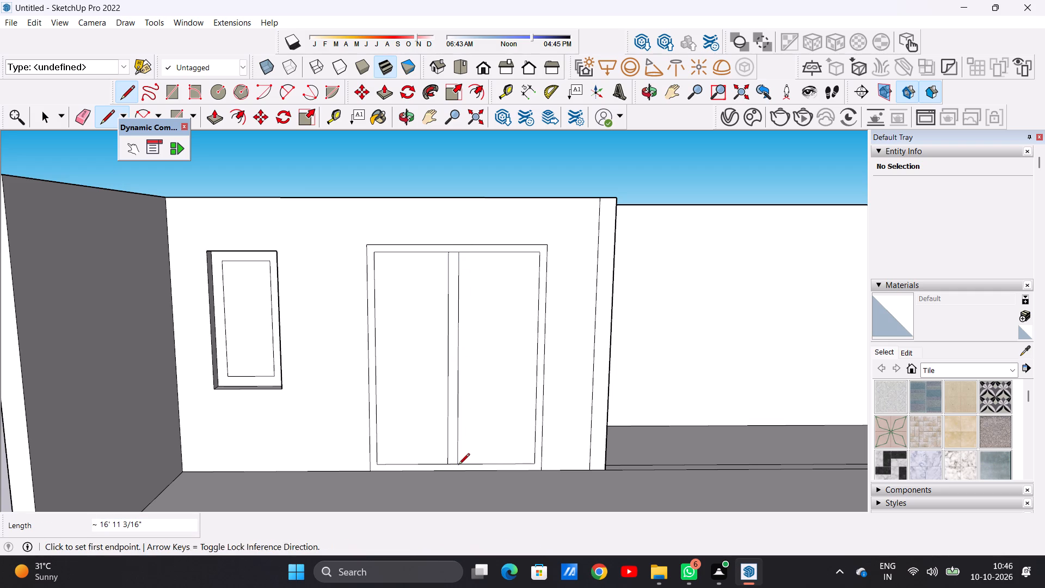
key("space")
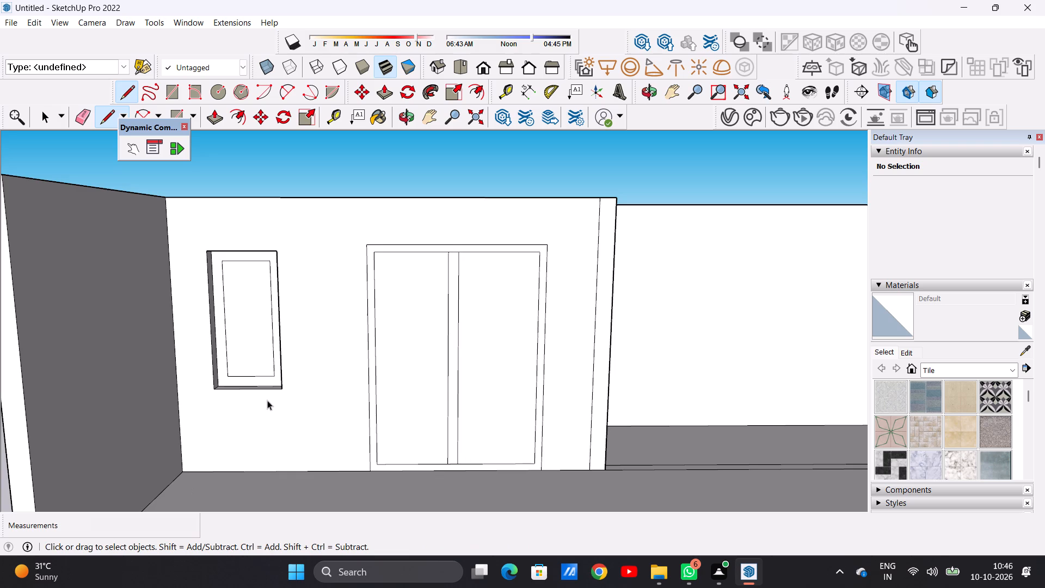
Push/Pull the room block's inner top face up 1' to form a roof slab.
scroll(352, 383, "down", 7)
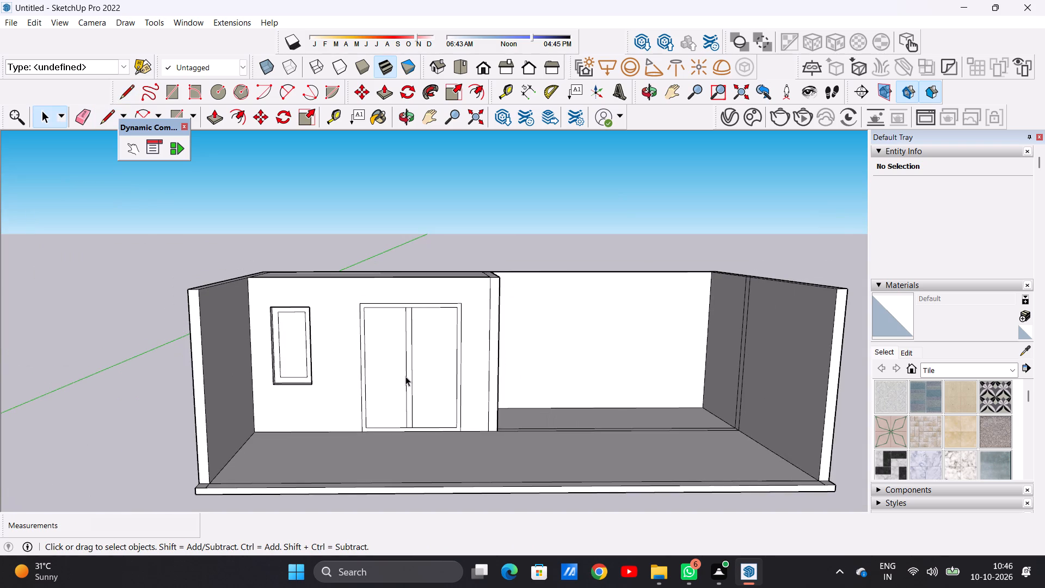
scroll(407, 372, "up", 6)
scroll(389, 360, "down", 4)
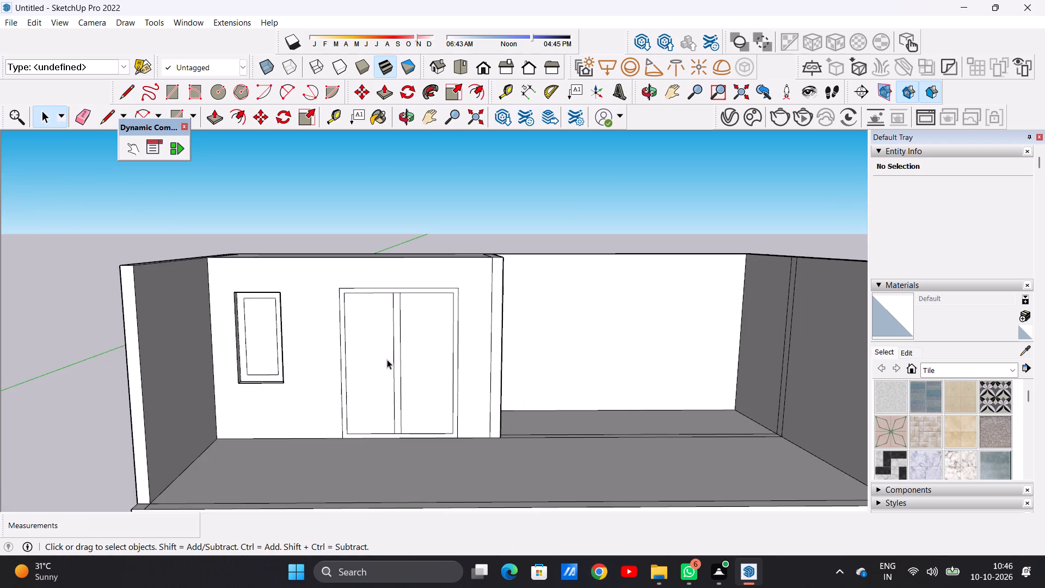
scroll(387, 359, "up", 1)
scroll(380, 356, "down", 11)
middle_click_drag(435, 364, 272, 358)
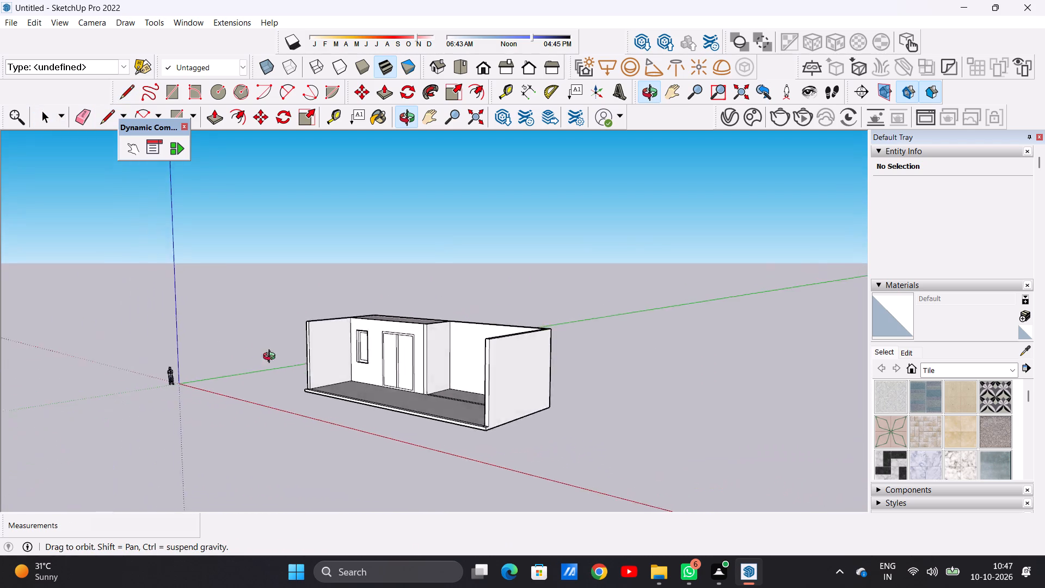
middle_click_drag(272, 358, 399, 514)
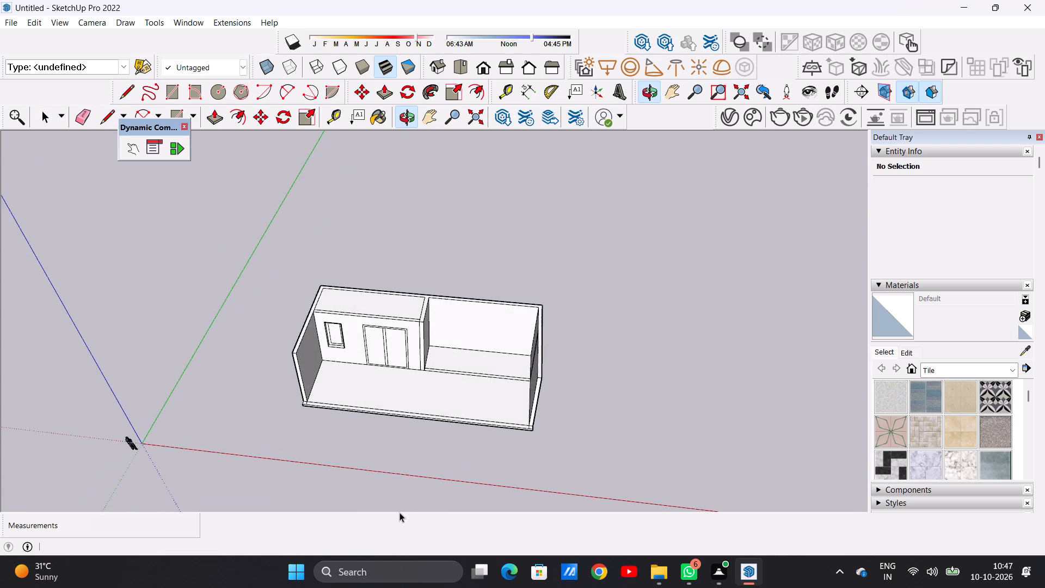
scroll(409, 459, "down", 4)
scroll(386, 380, "up", 7)
middle_click_drag(388, 377, 426, 454)
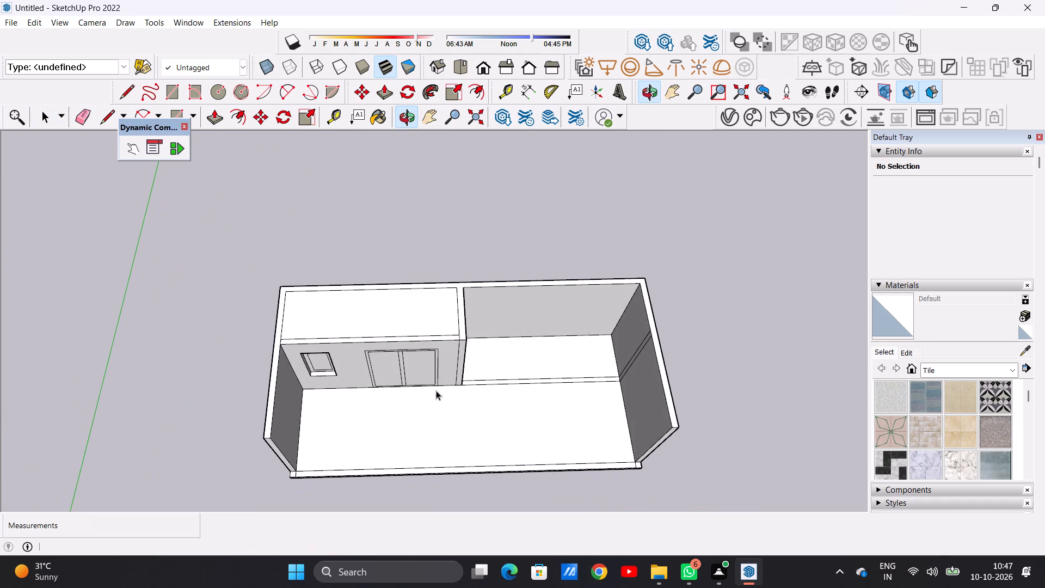
scroll(442, 330, "up", 11)
key("p")
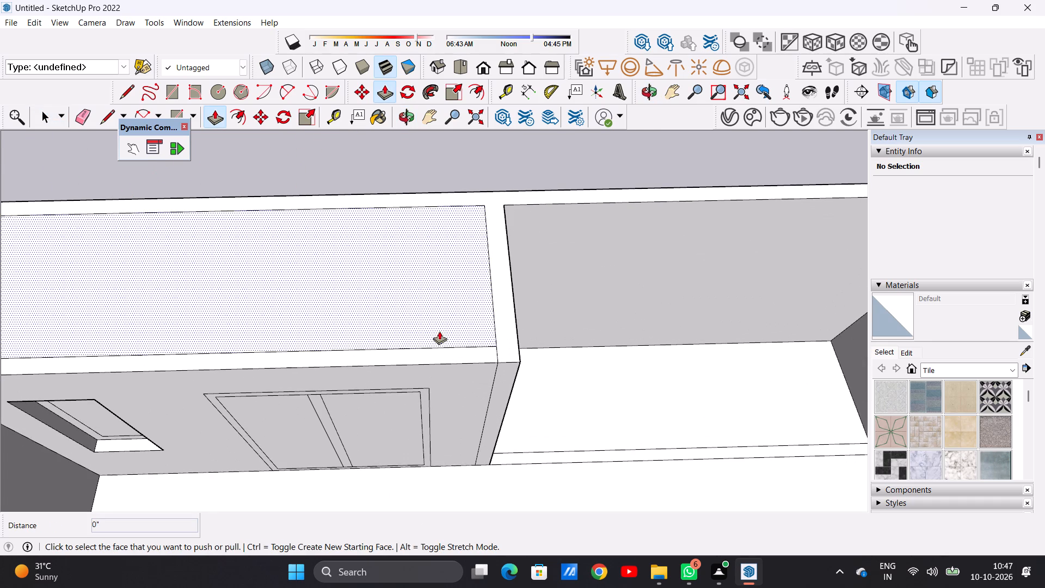
left_click(439, 331)
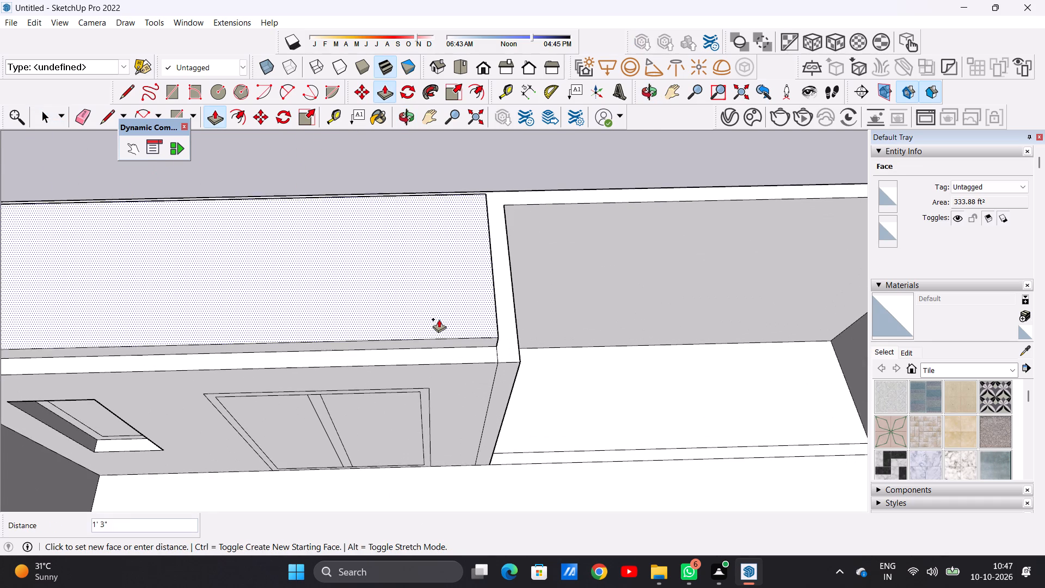
type("1'")
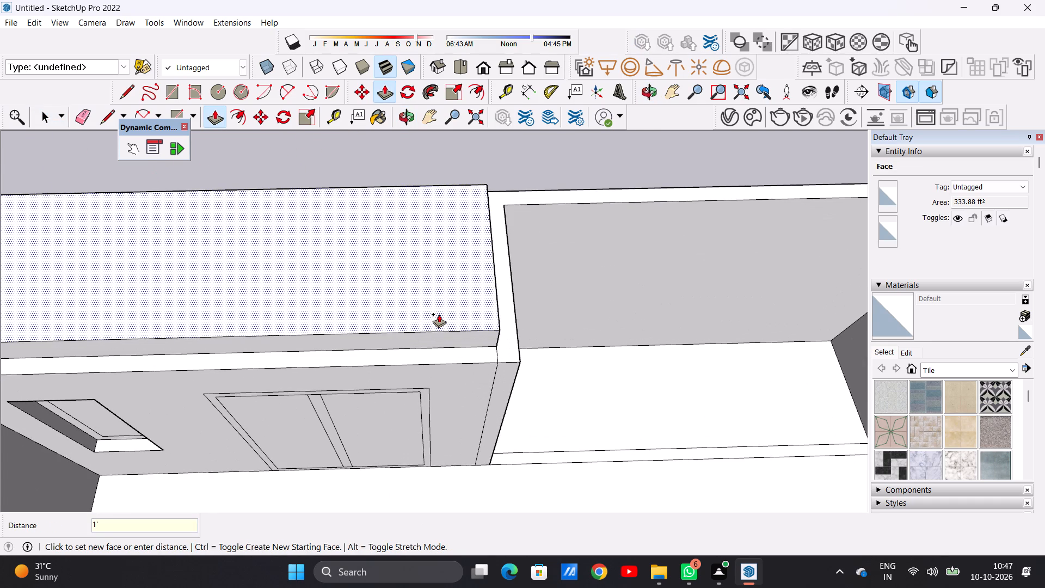
key("Return")
key("space")
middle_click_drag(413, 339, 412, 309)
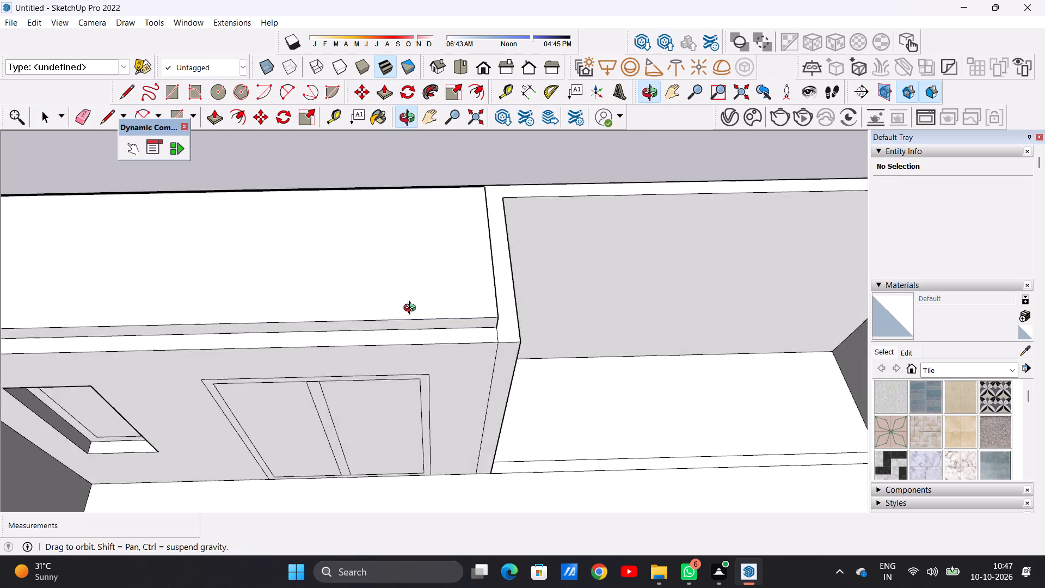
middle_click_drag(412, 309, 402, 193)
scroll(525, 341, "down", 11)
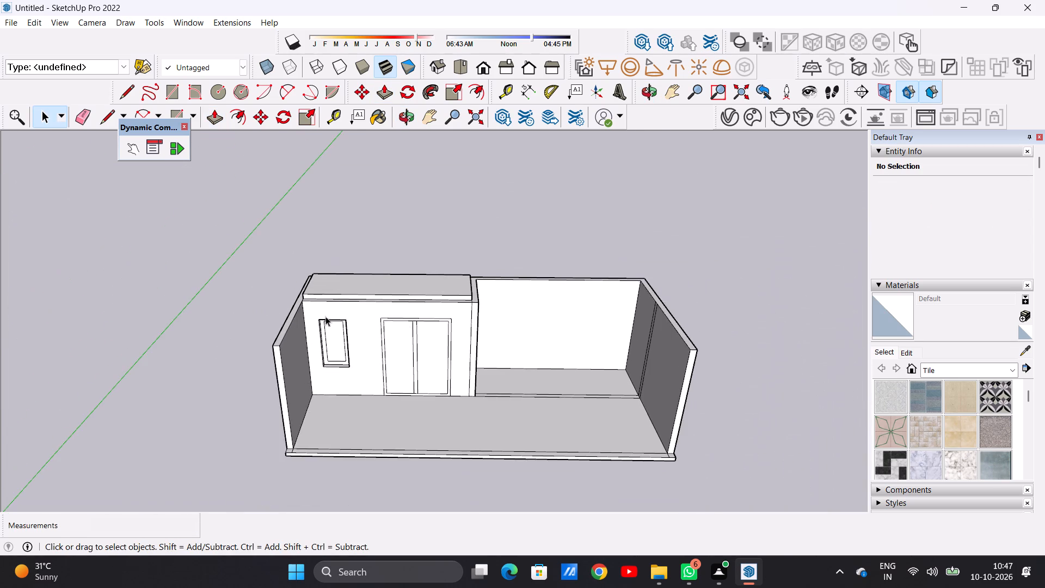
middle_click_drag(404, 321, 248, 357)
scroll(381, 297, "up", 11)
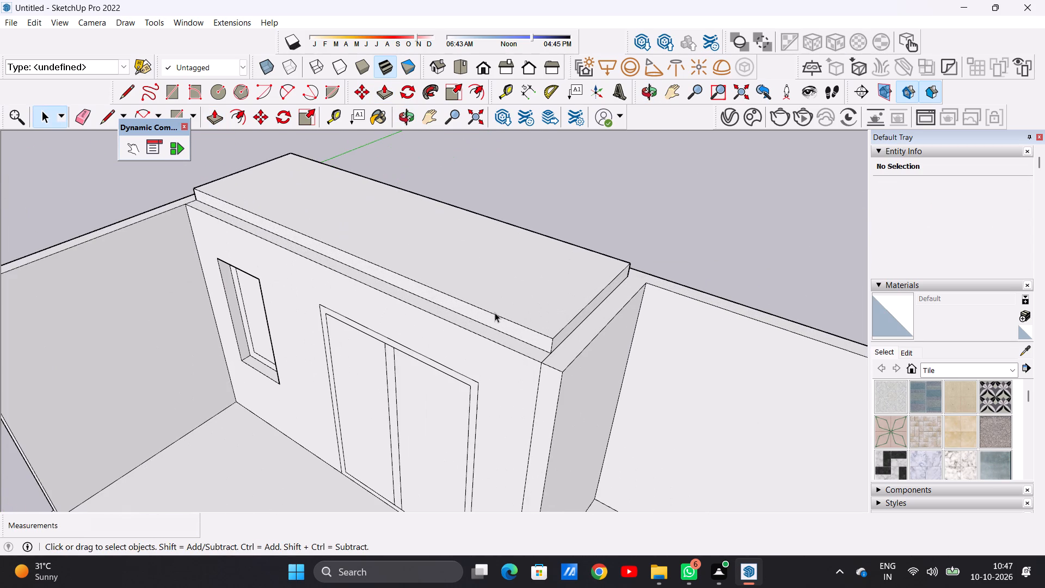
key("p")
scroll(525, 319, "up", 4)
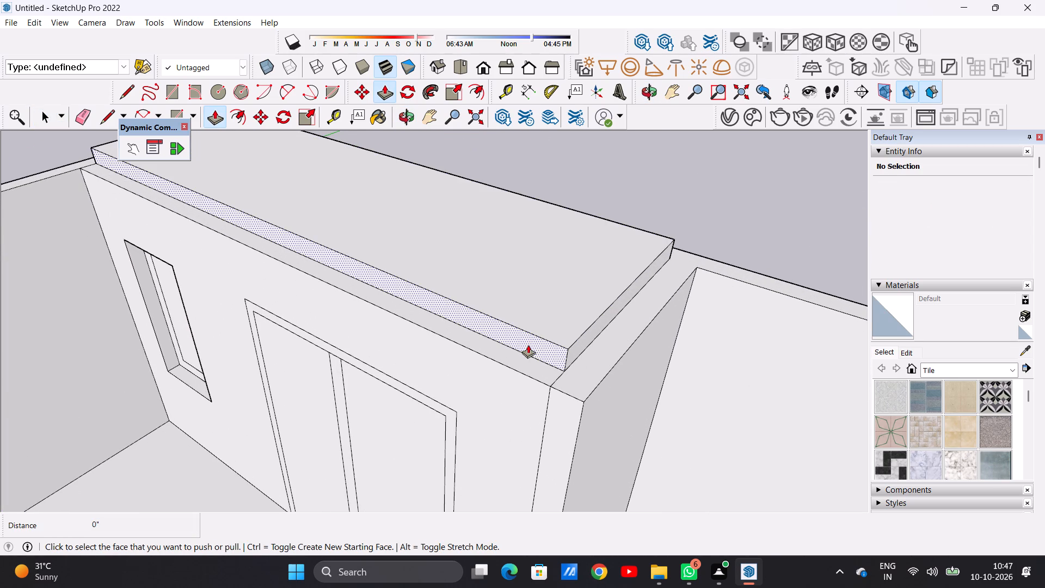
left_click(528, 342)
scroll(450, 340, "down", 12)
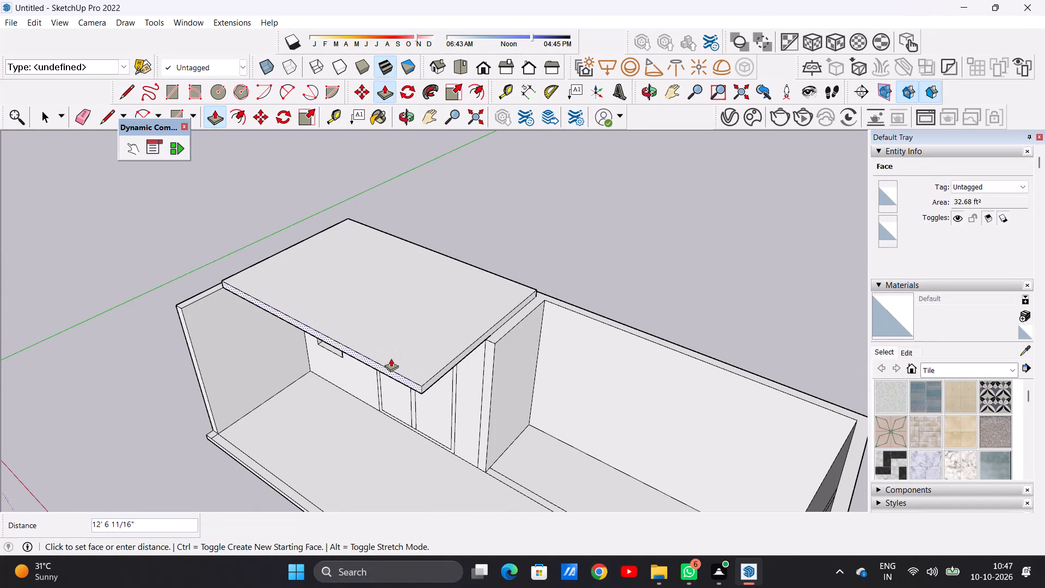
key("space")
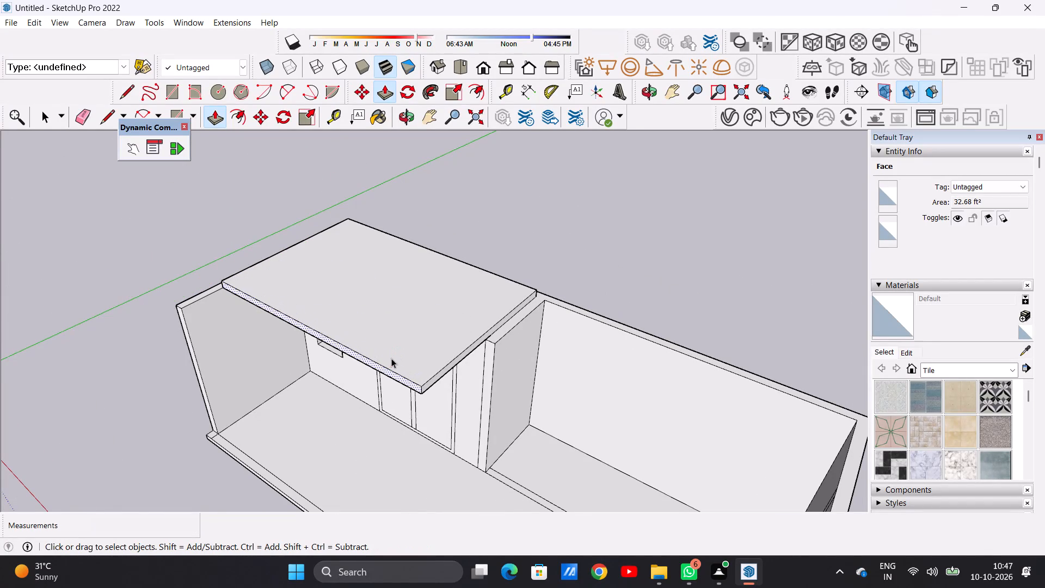
Draw two parallel lines about 17' 7" long across the floor, from the room block's side wall end to the front border.
scroll(391, 358, "down", 7)
middle_click_drag(358, 419, 513, 512)
scroll(474, 411, "up", 4)
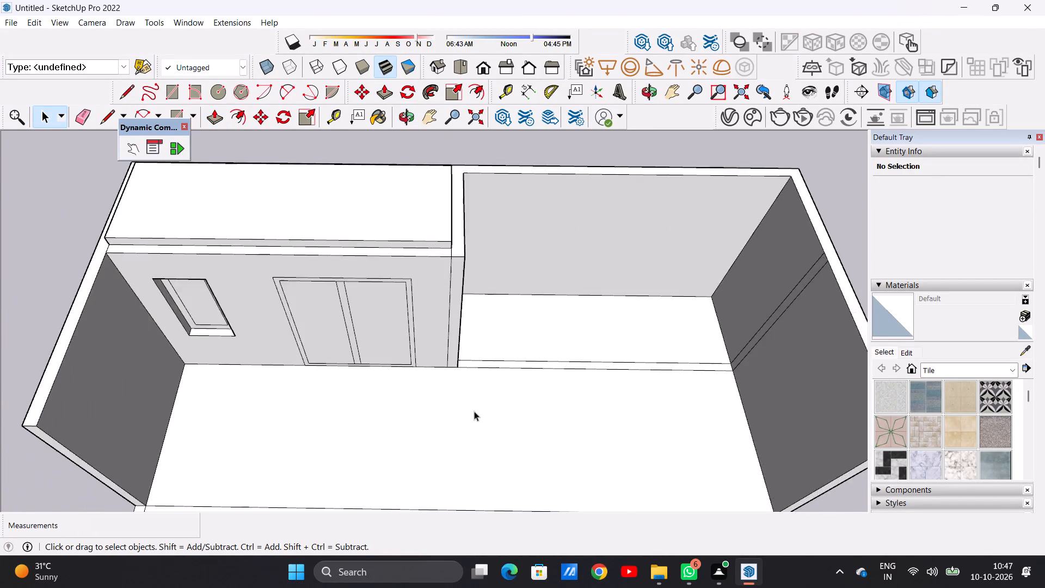
scroll(474, 411, "up", 8)
scroll(442, 376, "up", 2)
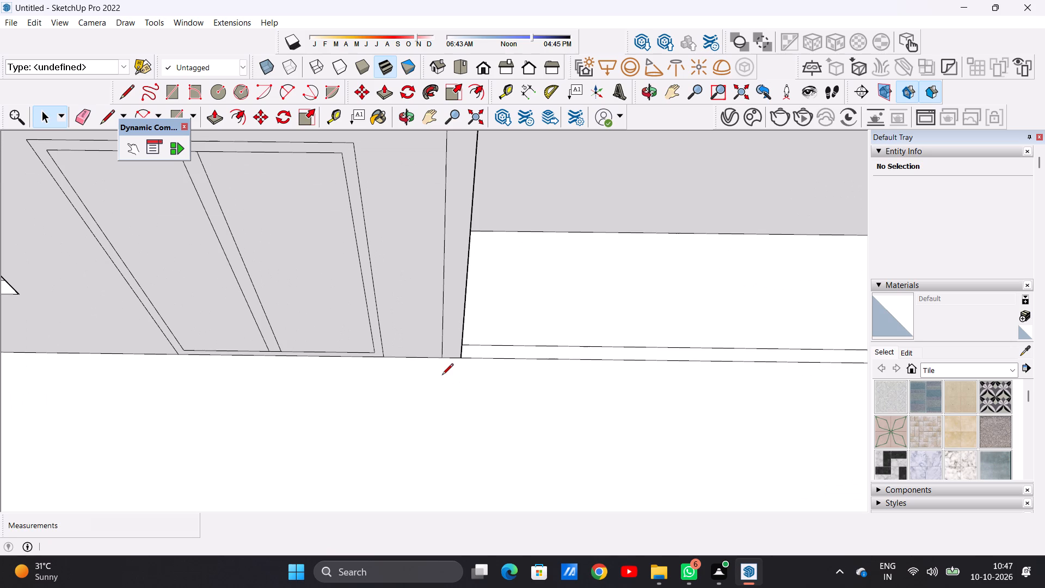
key("l")
scroll(442, 376, "up", 5)
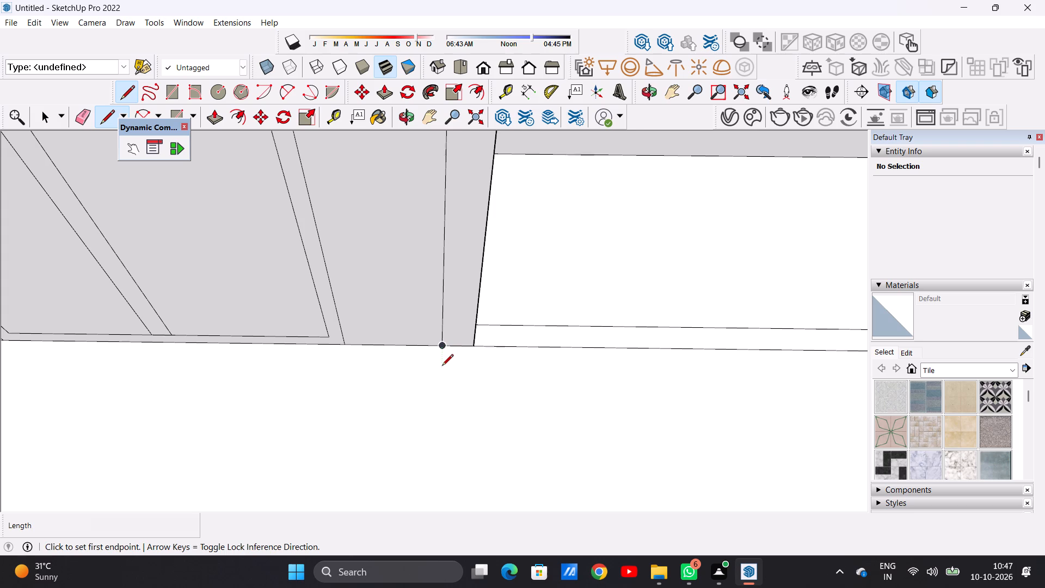
scroll(442, 366, "down", 13)
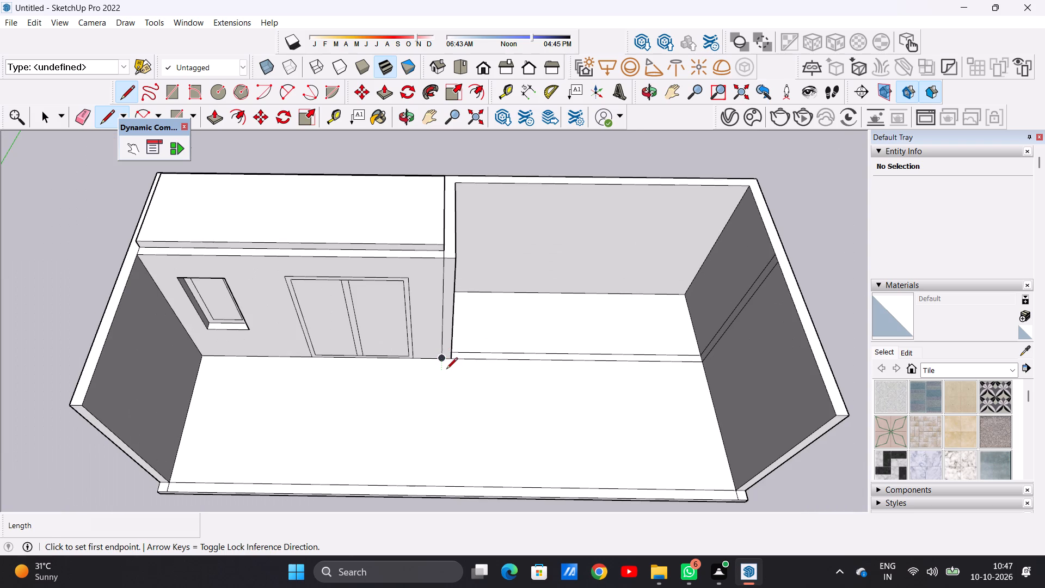
scroll(446, 370, "up", 6)
left_click(439, 351)
scroll(441, 400, "down", 6)
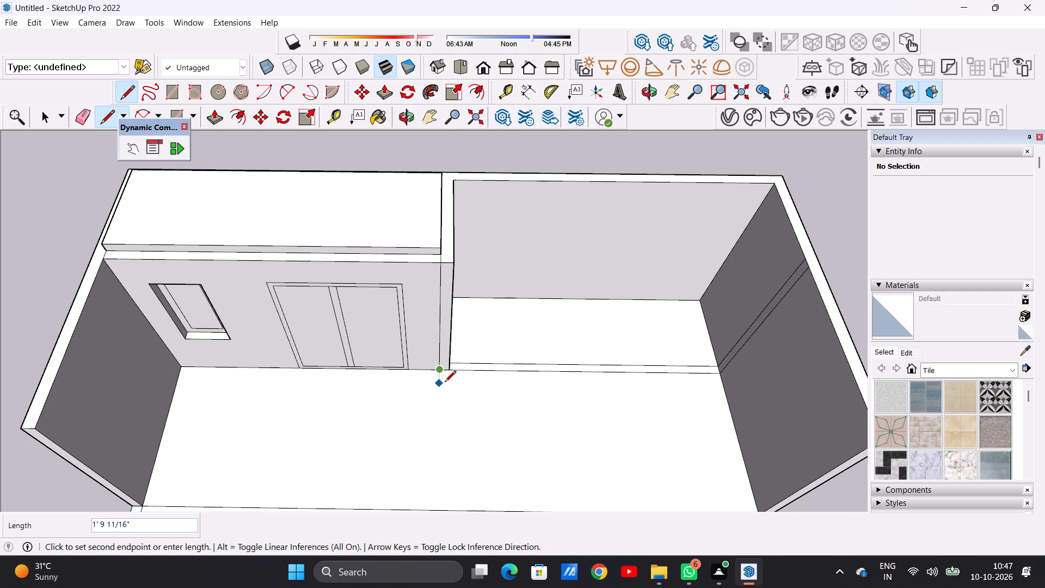
scroll(424, 407, "down", 4)
scroll(428, 461, "up", 6)
left_click(437, 490)
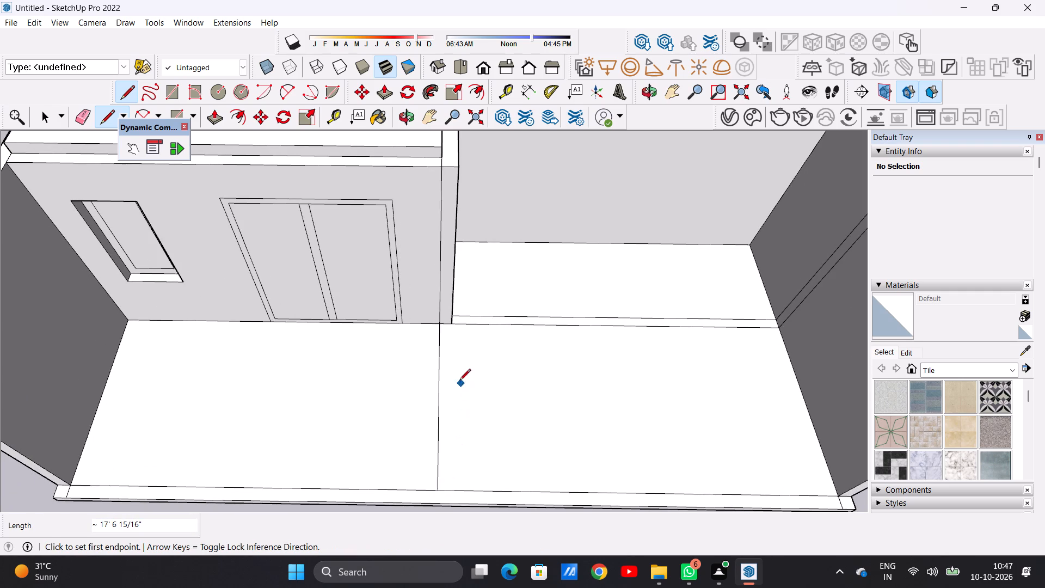
left_click(453, 325)
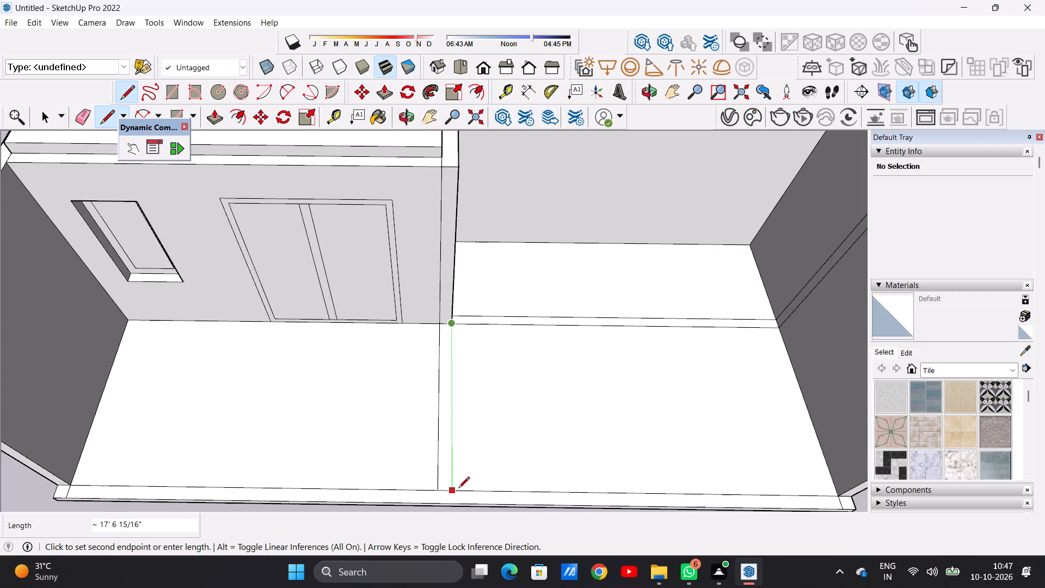
left_click(457, 492)
Draw two cross lines about 1' 3" long between the parallel floor lines near the room block, outlining a column base.
scroll(454, 375, "up", 1)
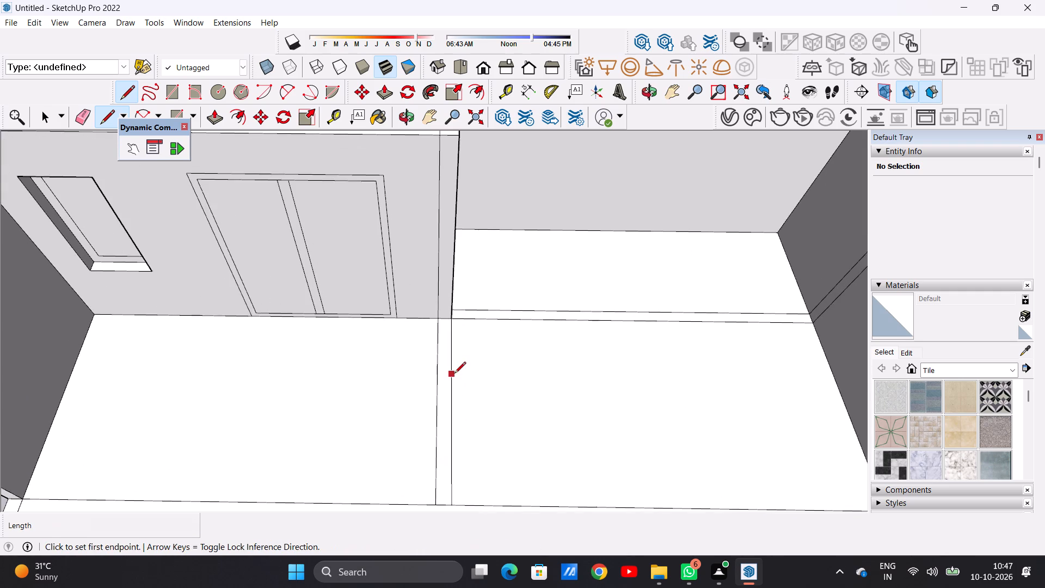
scroll(454, 374, "up", 1)
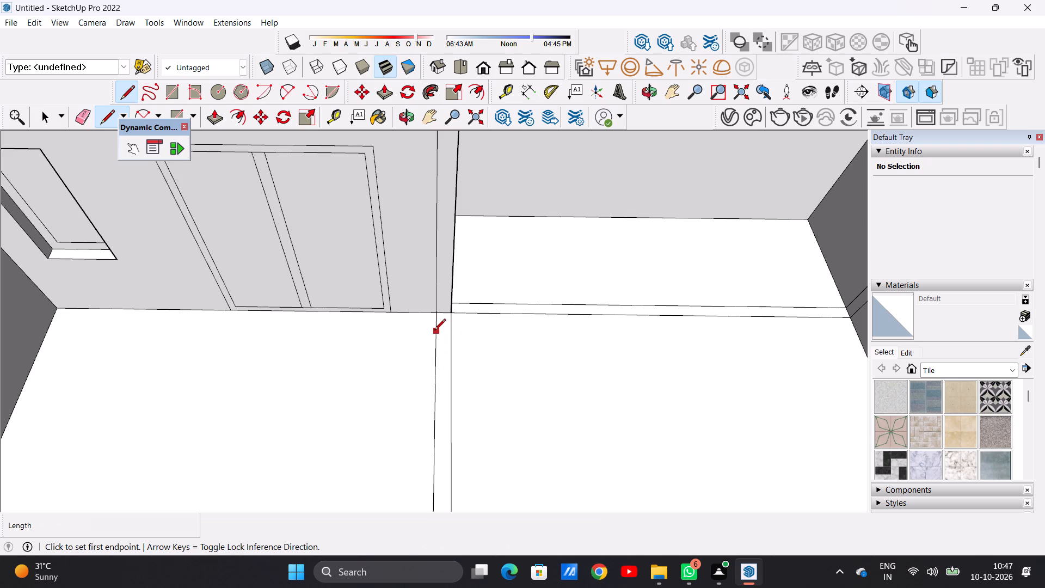
left_click(434, 331)
left_click(451, 335)
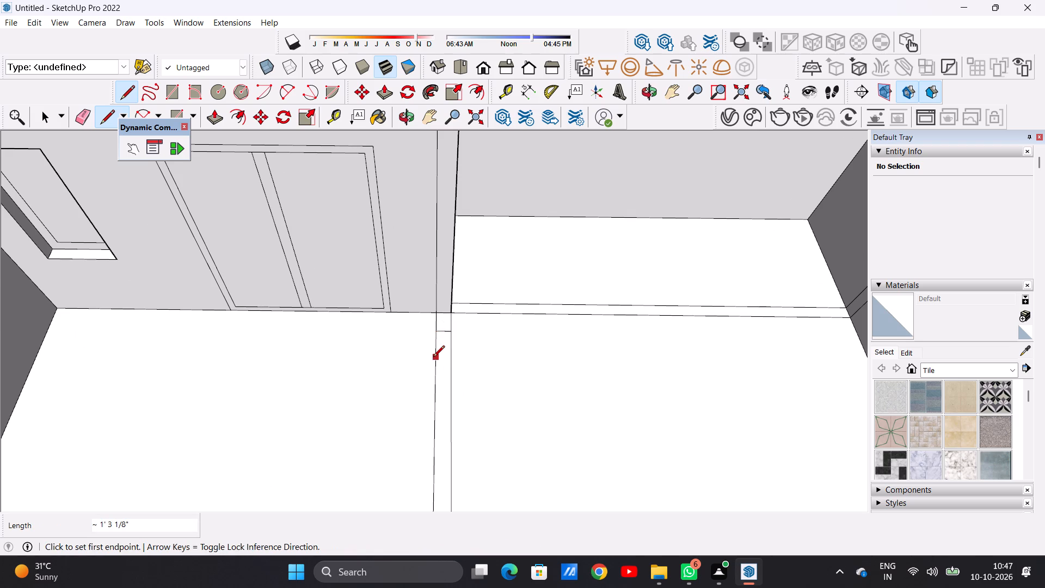
left_click(434, 355)
left_click(451, 358)
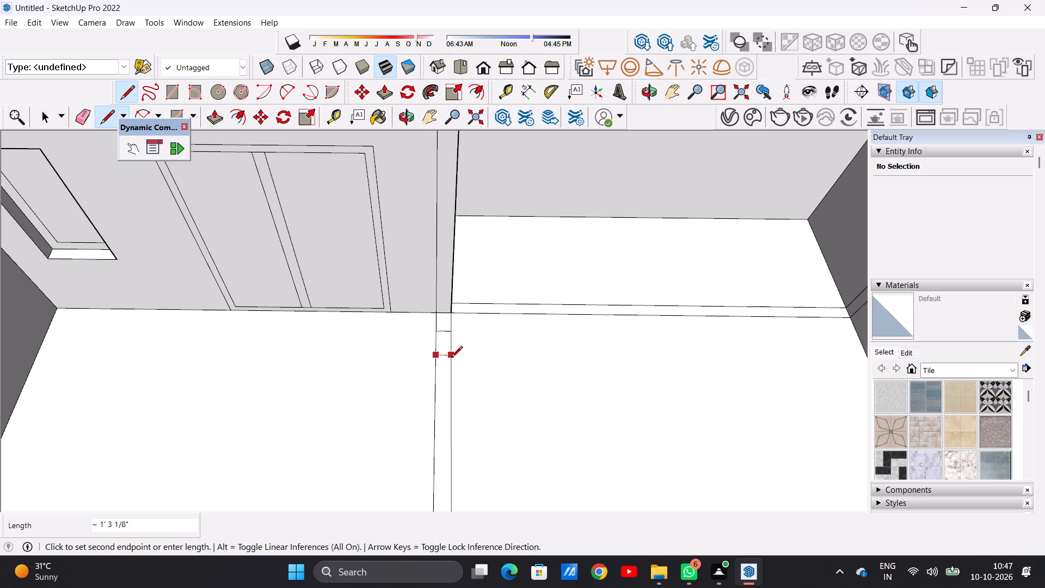
key("space")
key("space")
Push/Pull the column base between the floor lines up to the height of the room block's wall top.
type("P")
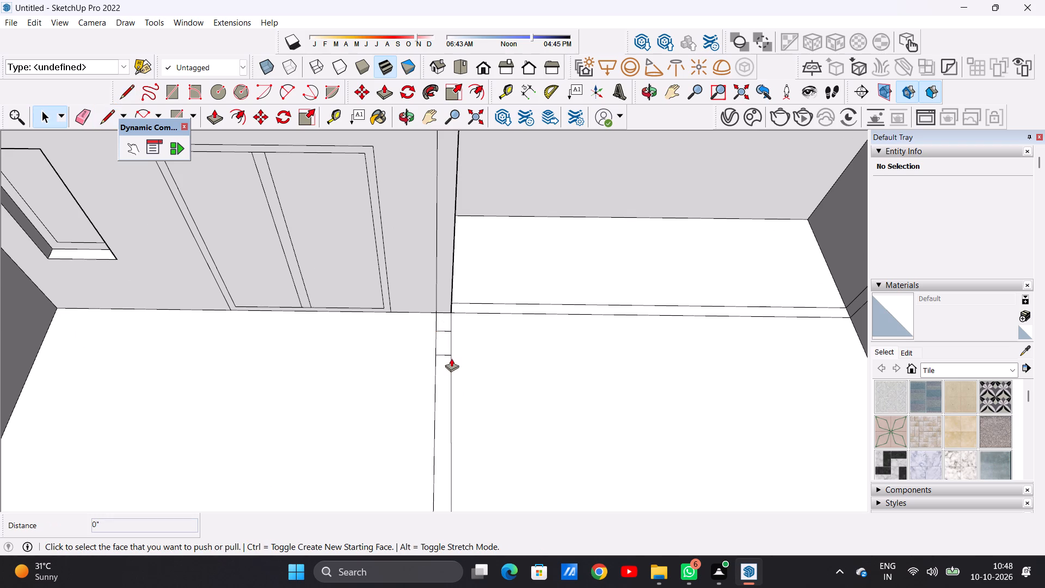
left_click(445, 338)
scroll(446, 298, "down", 8)
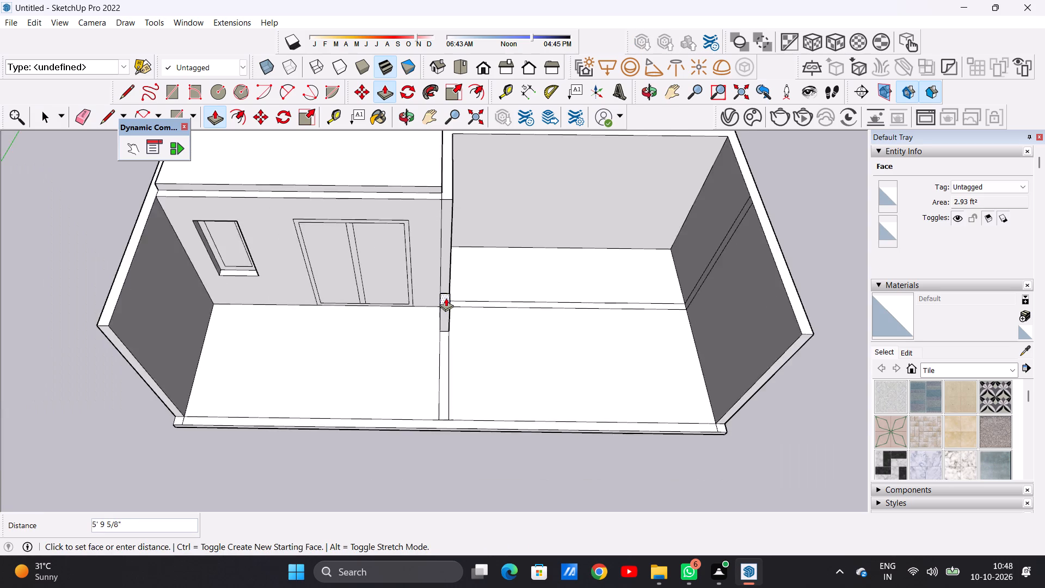
scroll(446, 298, "down", 2)
middle_click_drag(436, 262, 303, 207)
scroll(459, 245, "up", 9)
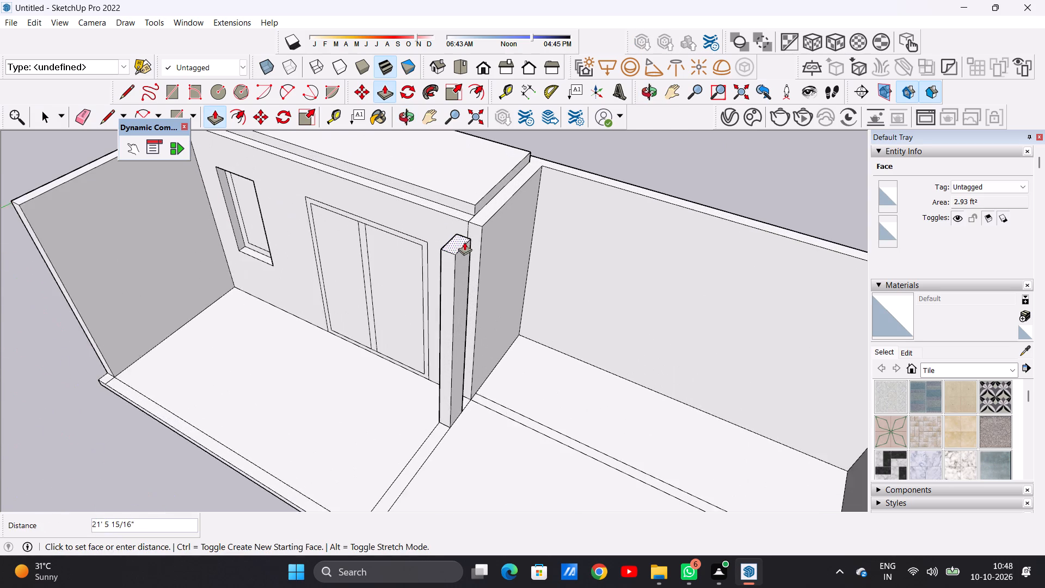
left_click(484, 220)
key("space")
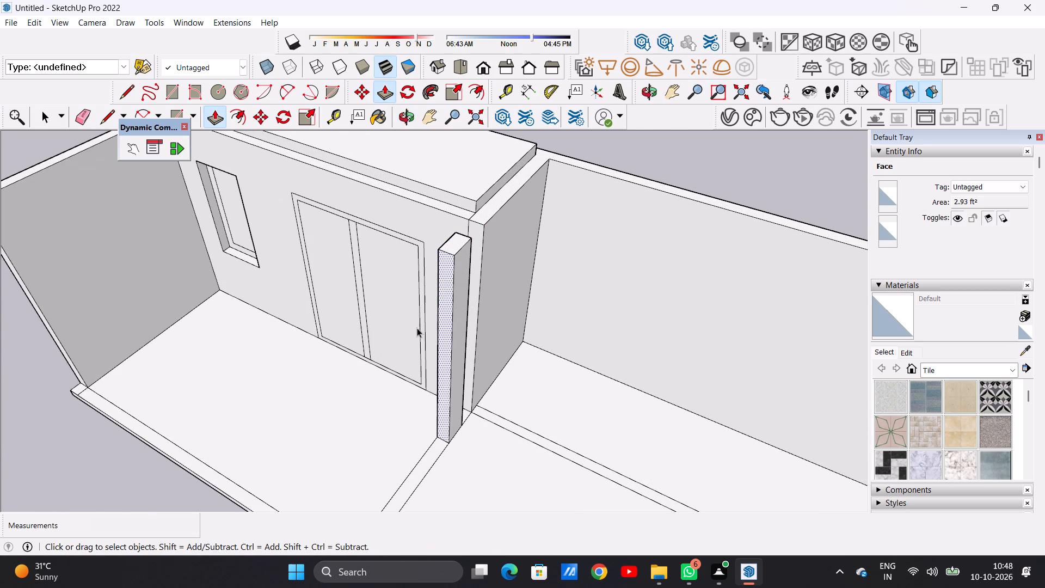
Erase the two parallel lines running across the open floor from the room block's corner to the opposite side wall.
scroll(410, 349, "down", 13)
middle_click_drag(410, 380, 450, 412)
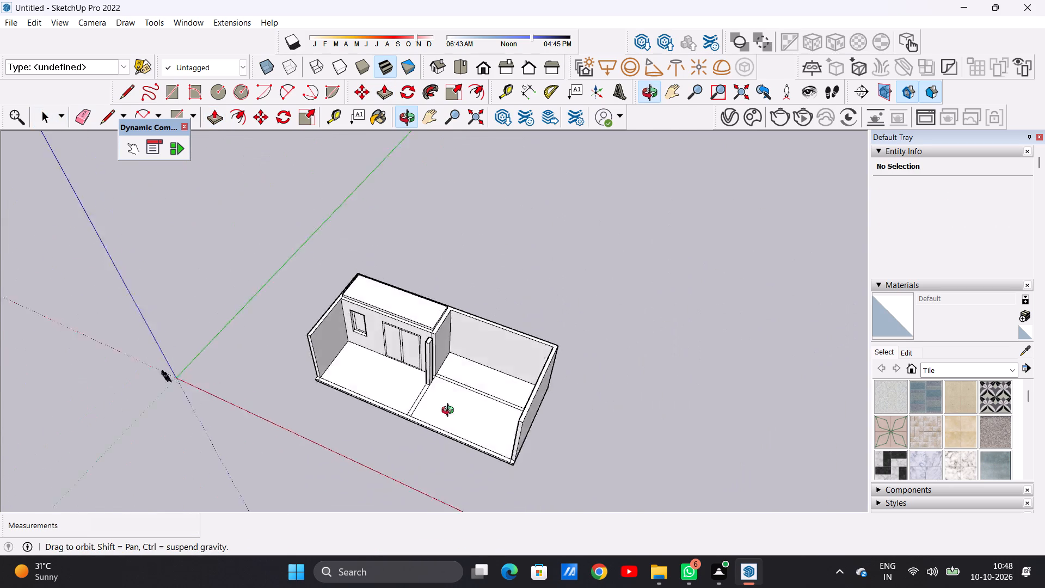
middle_click_drag(450, 412, 519, 413)
scroll(476, 409, "up", 8)
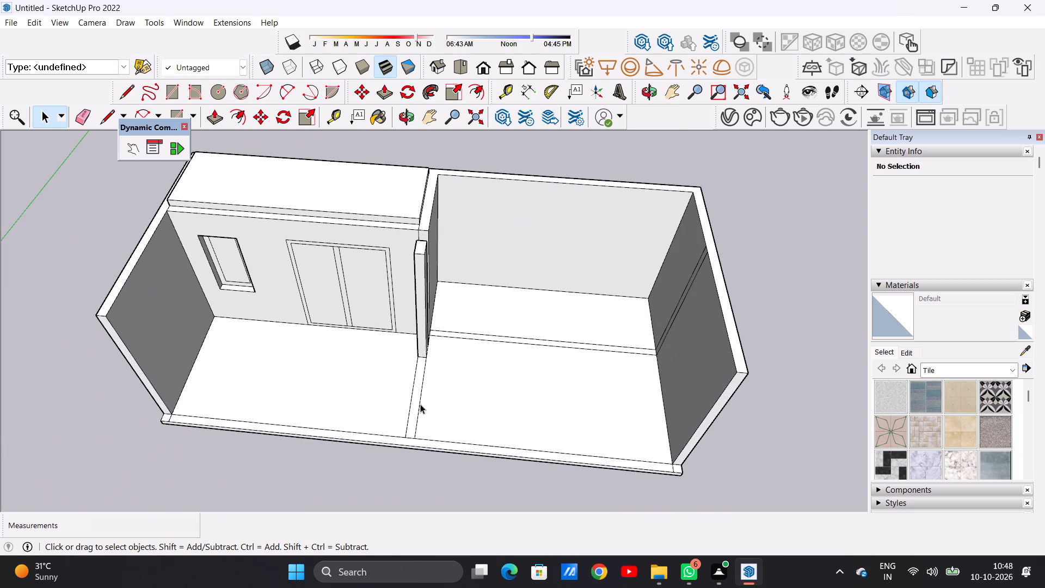
key("e")
scroll(420, 404, "up", 6)
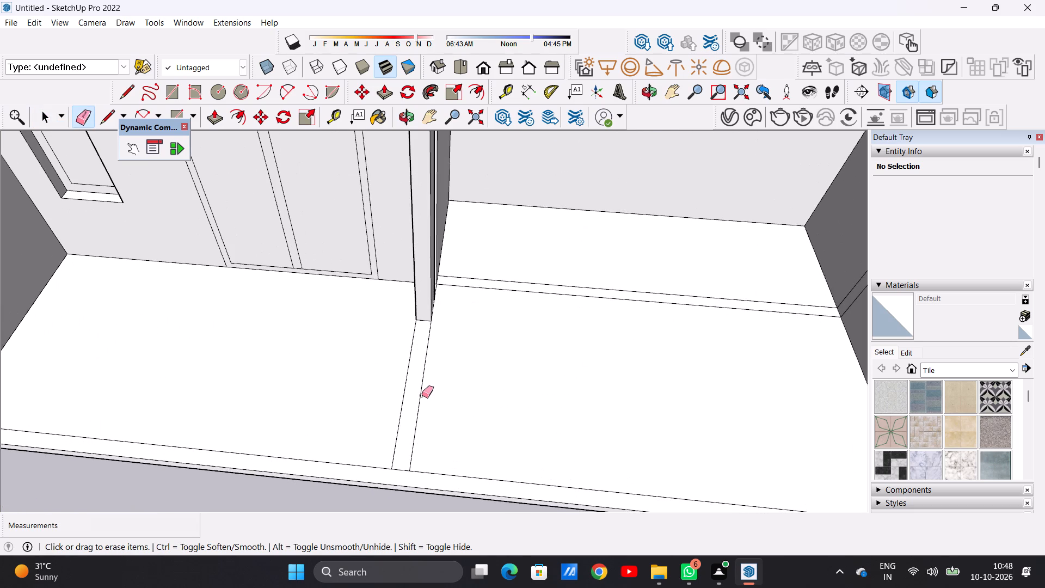
key("space")
scroll(478, 415, "down", 3)
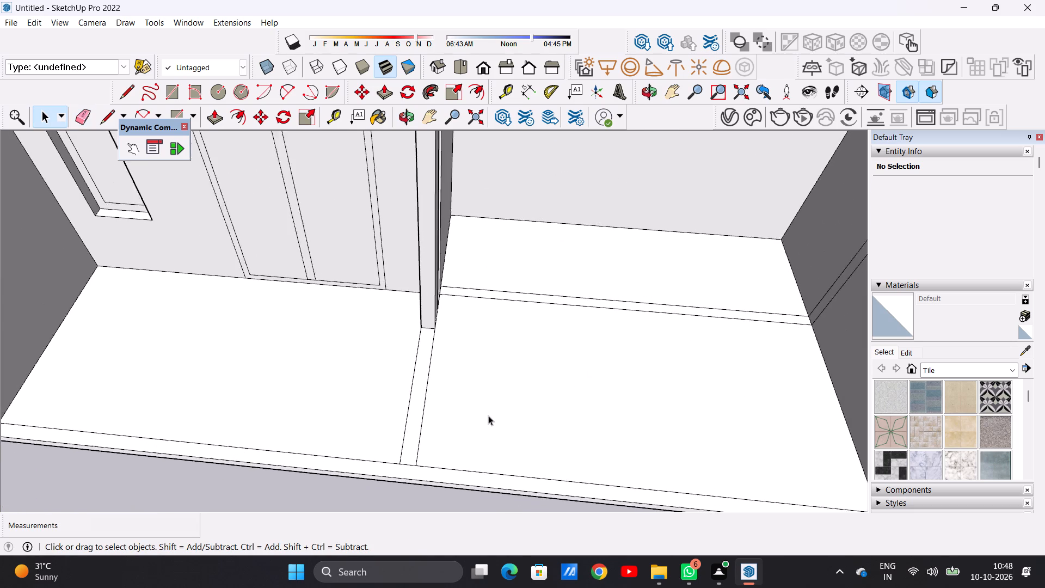
scroll(488, 415, "down", 8)
middle_click_drag(464, 383, 482, 244)
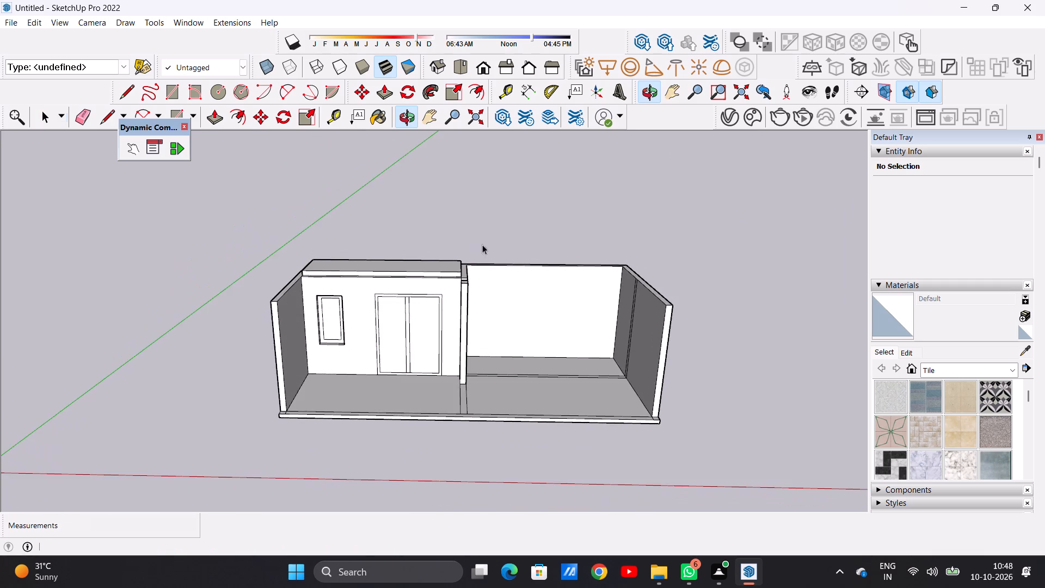
scroll(586, 370, "up", 5)
middle_click_drag(526, 354, 531, 426)
scroll(531, 426, "up", 1)
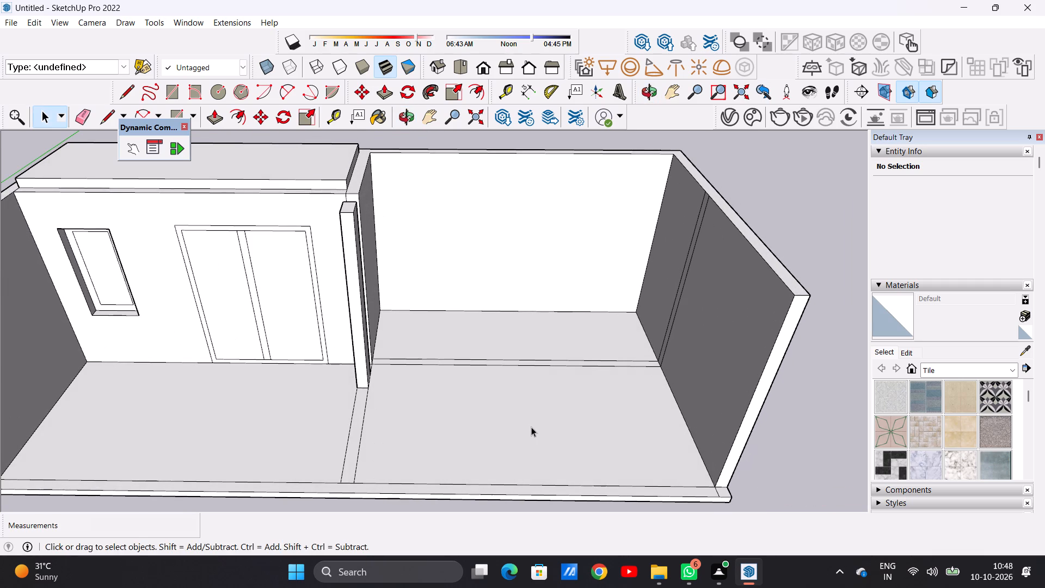
scroll(582, 352, "up", 1)
middle_click_drag(529, 348, 531, 421)
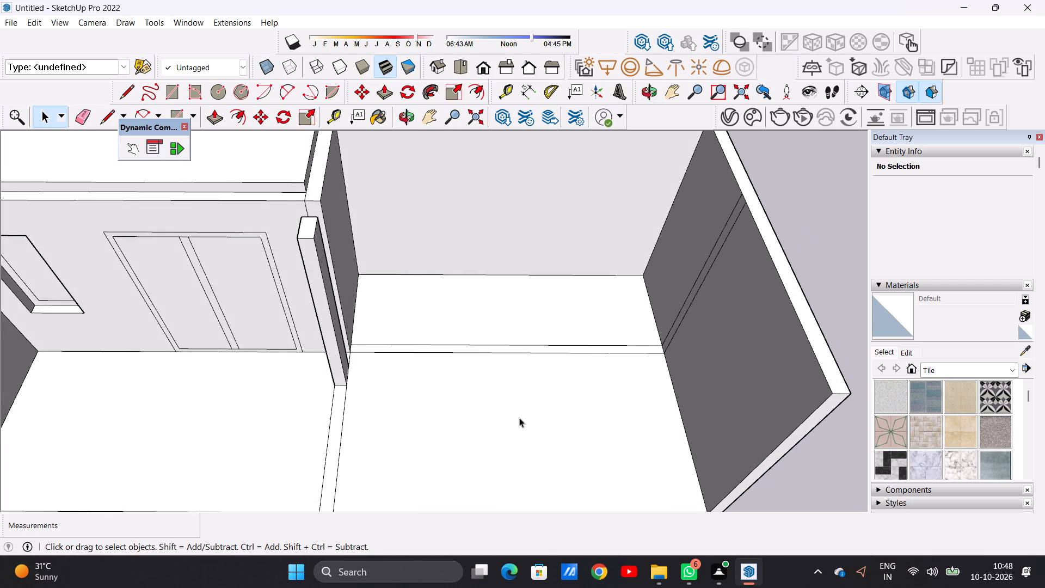
middle_click_drag(480, 403, 485, 464)
scroll(577, 360, "up", 3)
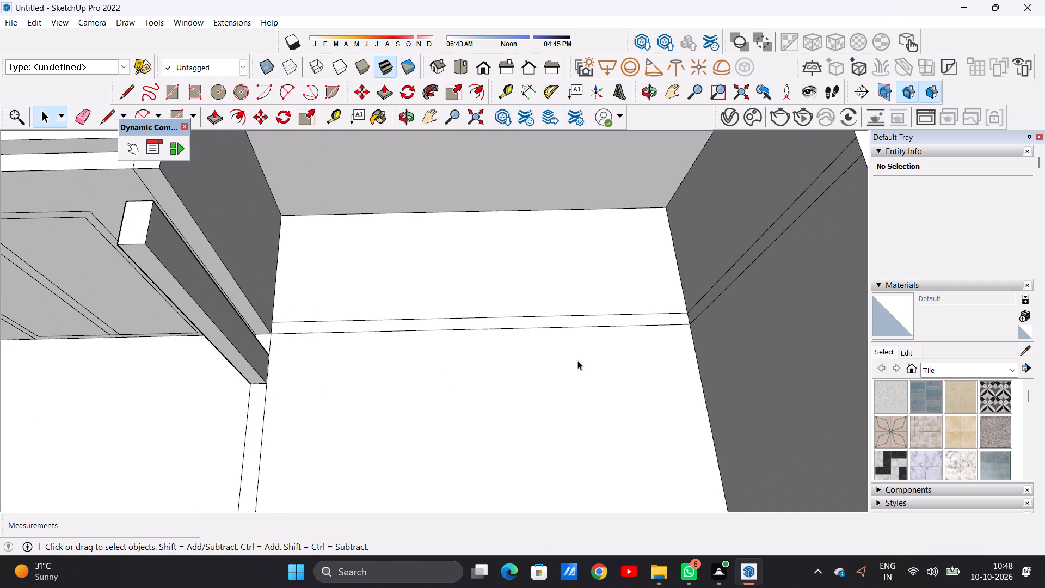
key("e")
scroll(559, 326, "up", 2)
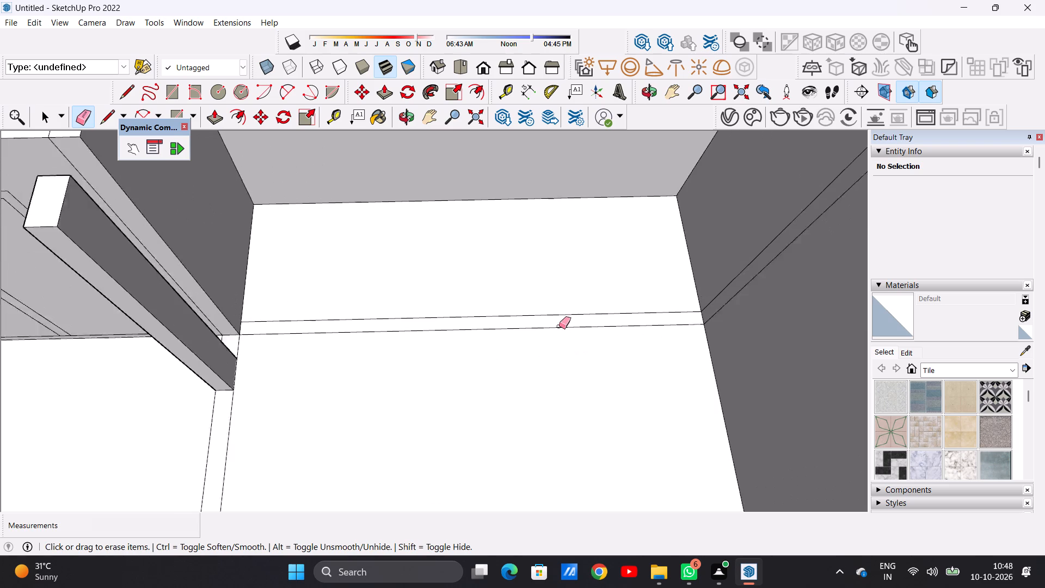
scroll(559, 326, "up", 2)
left_click_drag(549, 305, 549, 321)
left_click_drag(549, 322, 549, 327)
left_click_drag(549, 328, 549, 339)
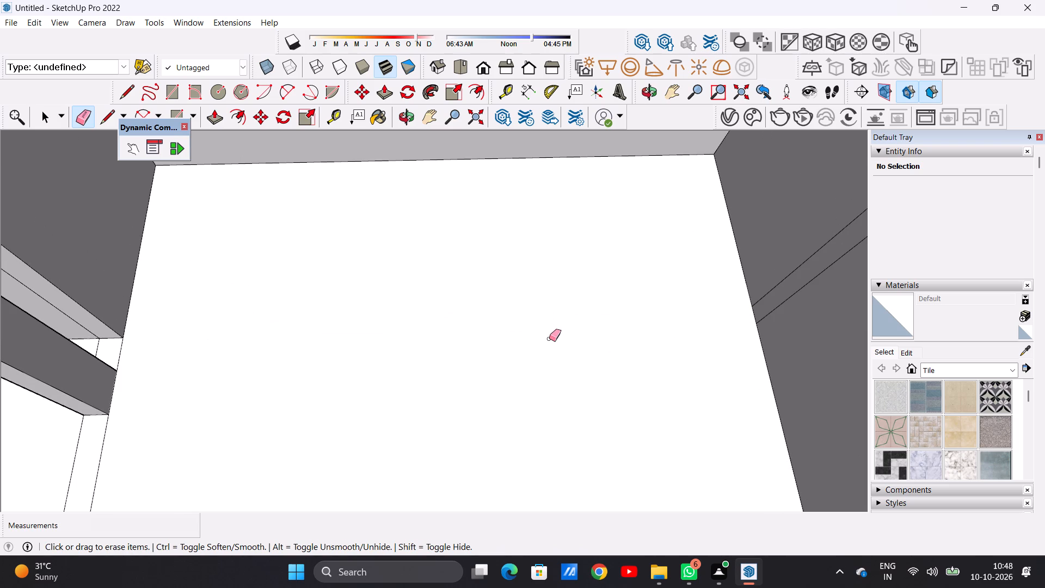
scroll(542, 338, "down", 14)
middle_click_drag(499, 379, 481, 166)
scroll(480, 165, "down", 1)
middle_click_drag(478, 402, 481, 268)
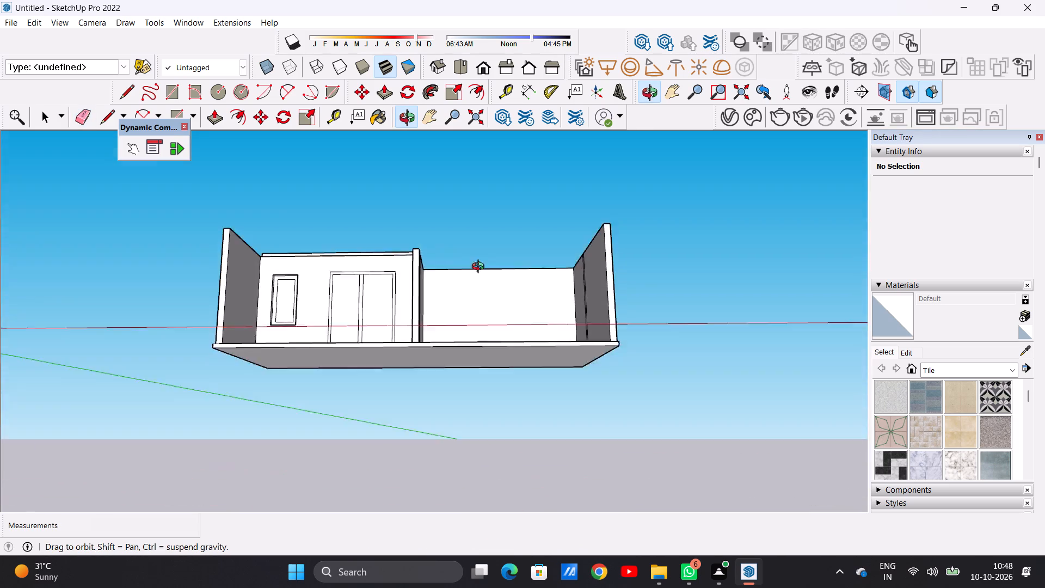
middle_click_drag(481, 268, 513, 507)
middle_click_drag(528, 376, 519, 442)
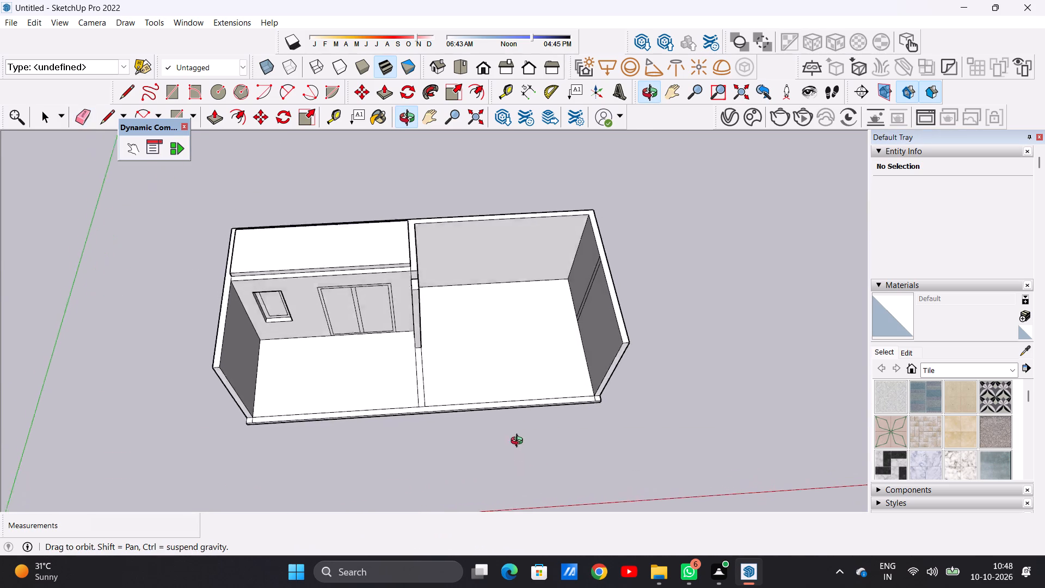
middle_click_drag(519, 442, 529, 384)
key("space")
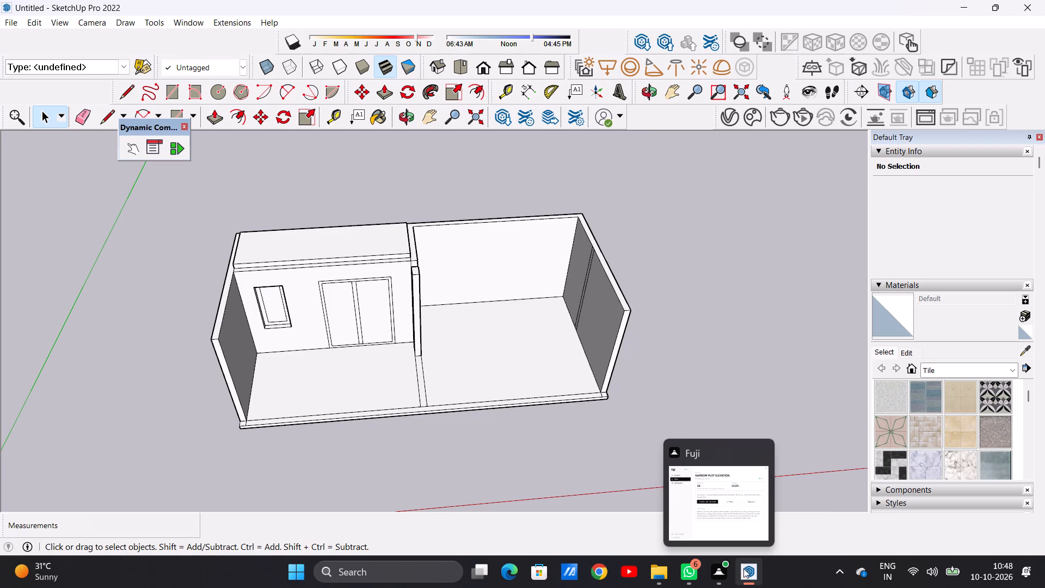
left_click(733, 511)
Push/Pull the roof slab's end face about 35' 4" over the open floor area to the opposite side wall.
scroll(579, 370, "up", 3)
middle_click_drag(546, 327, 402, 305)
scroll(419, 316, "down", 6)
middle_click_drag(428, 332, 447, 375)
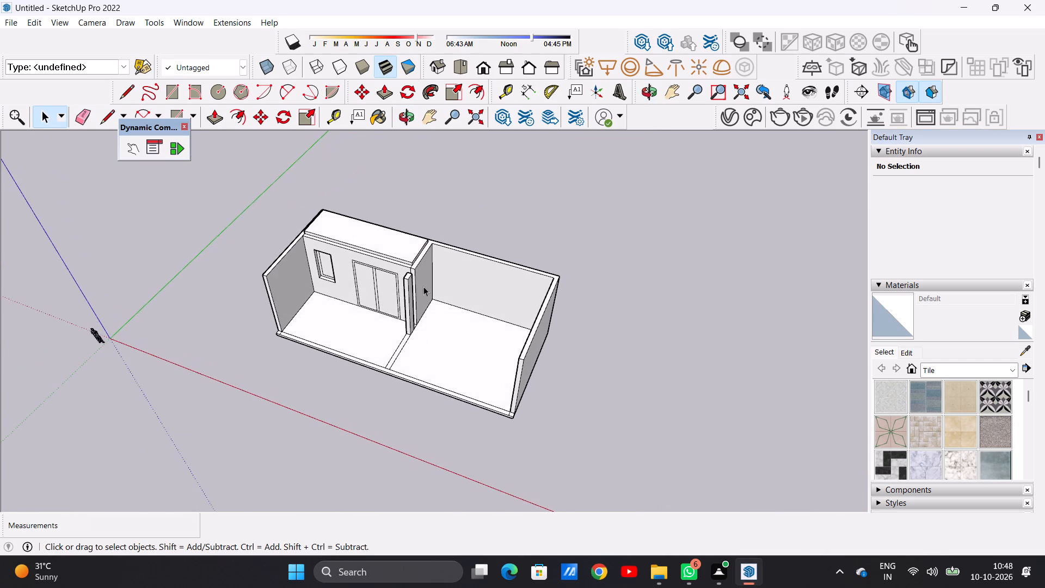
scroll(428, 234, "up", 5)
middle_click_drag(468, 311, 364, 286)
scroll(392, 264, "up", 7)
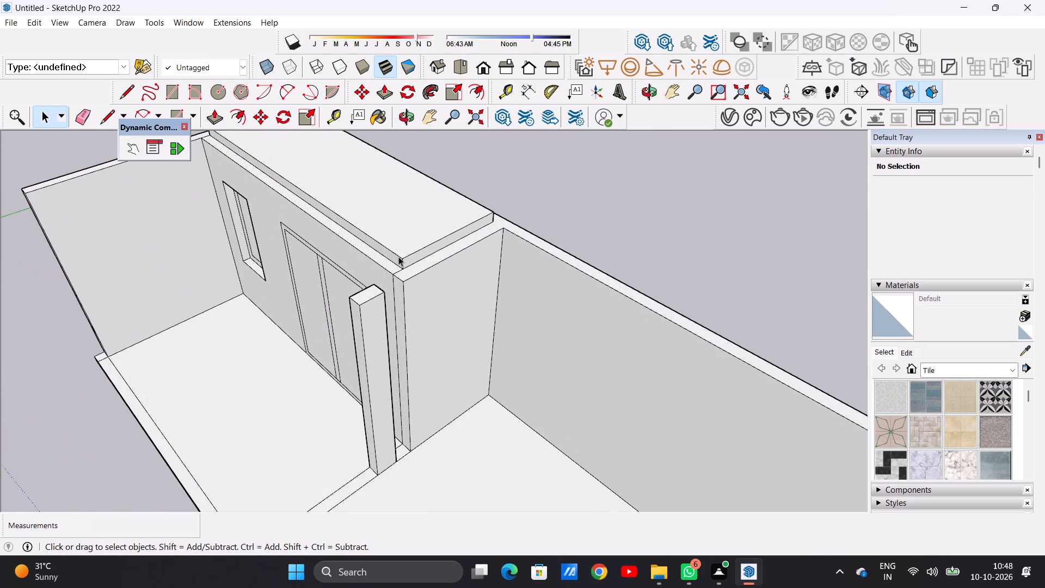
key("p")
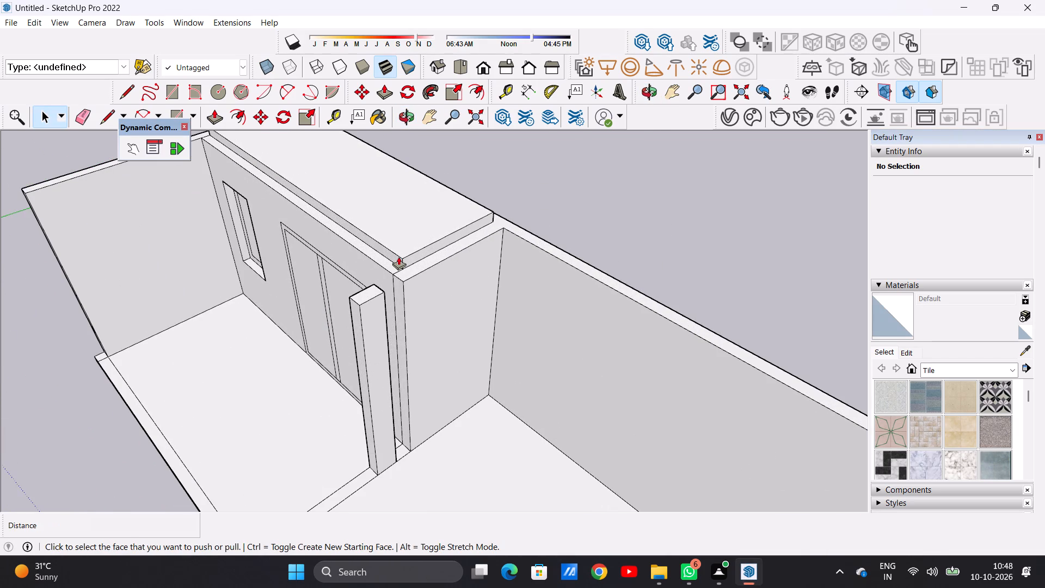
scroll(399, 256, "up", 4)
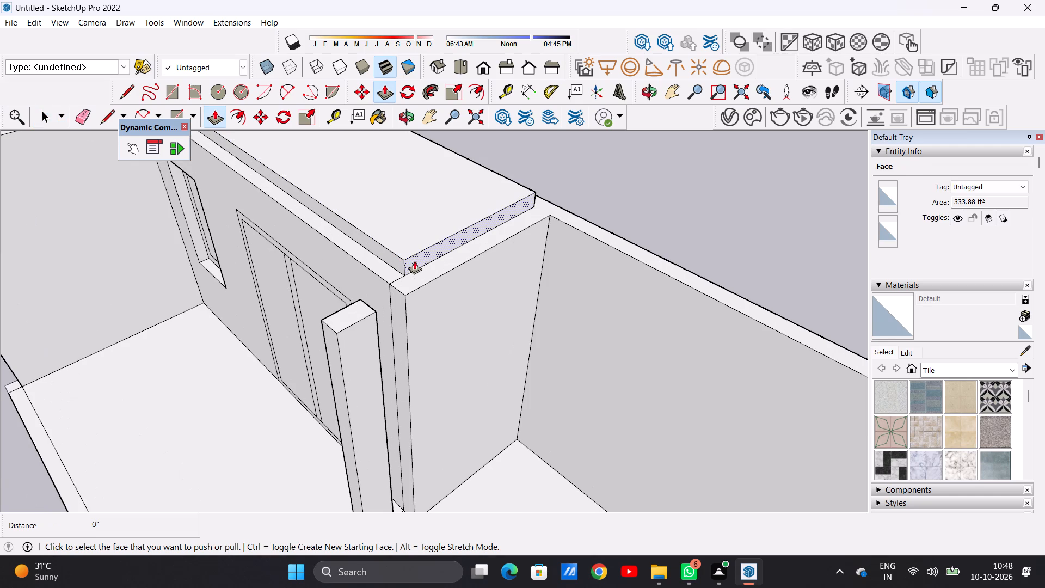
left_click(413, 260)
scroll(431, 268, "down", 10)
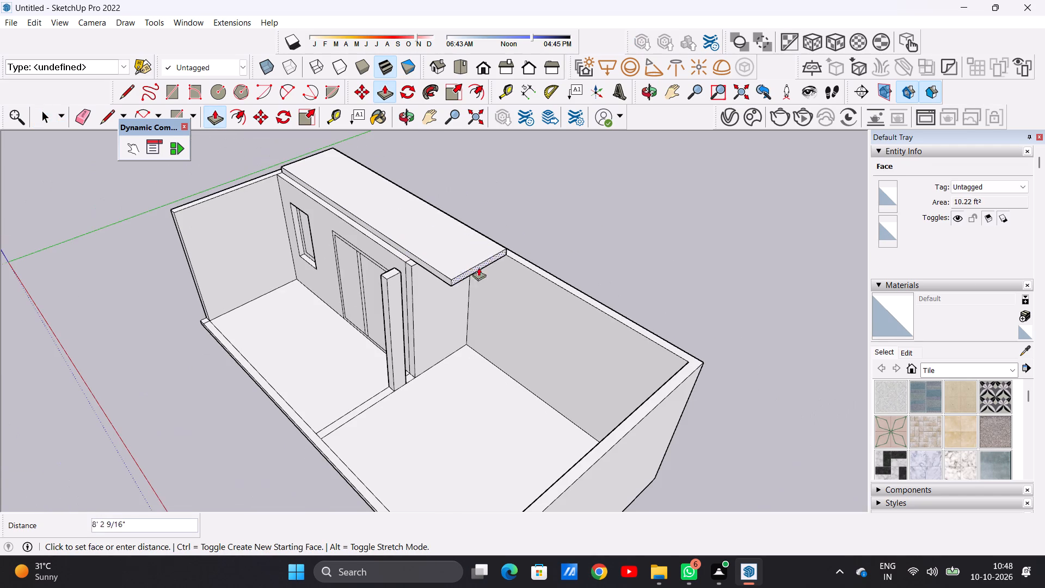
scroll(672, 370, "up", 11)
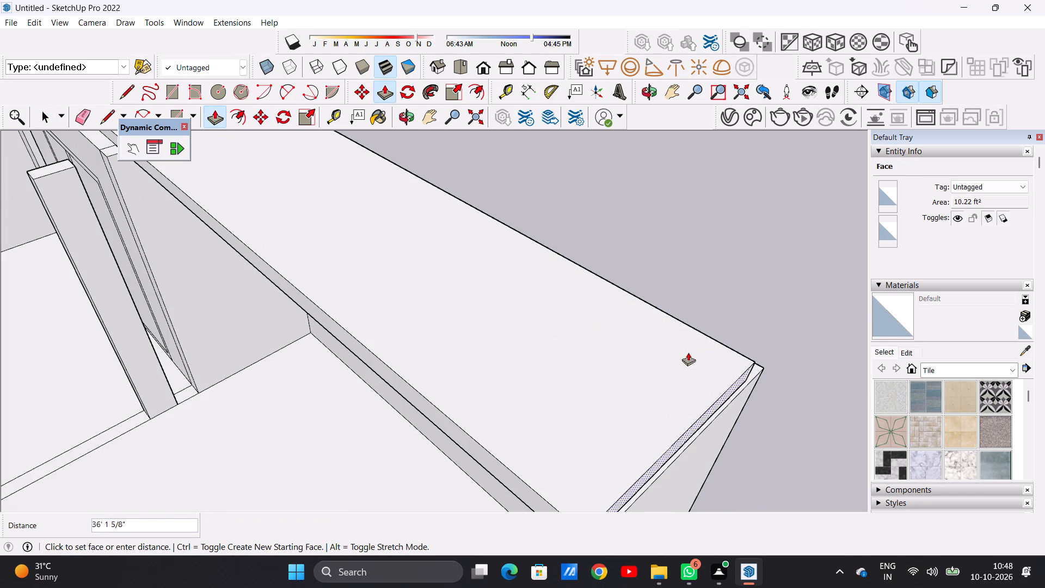
middle_click_drag(666, 371, 517, 276)
scroll(554, 279, "up", 6)
scroll(548, 279, "down", 18)
middle_click_drag(394, 260, 498, 331)
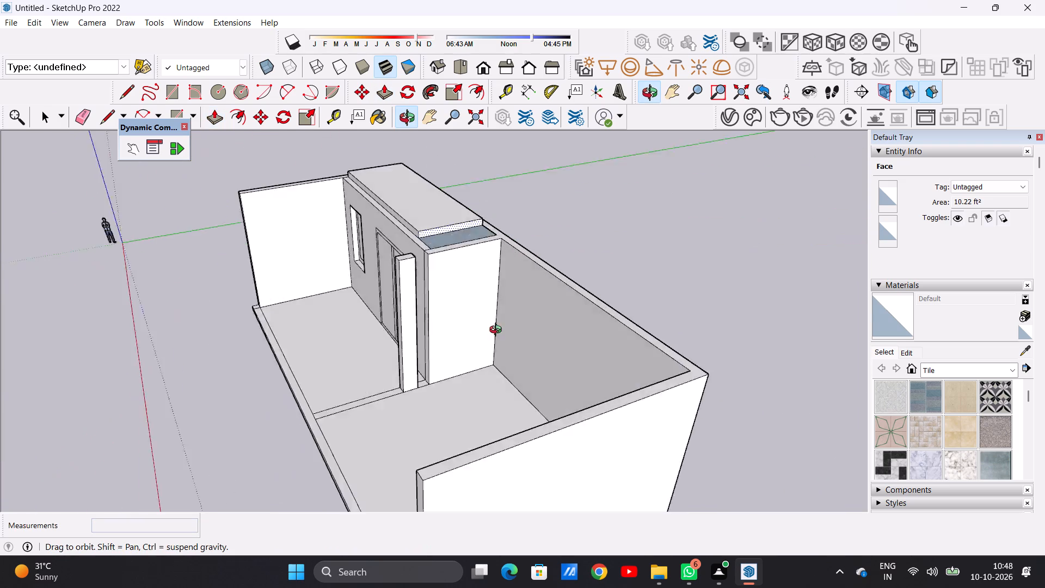
middle_click_drag(498, 331, 631, 353)
scroll(745, 320, "up", 9)
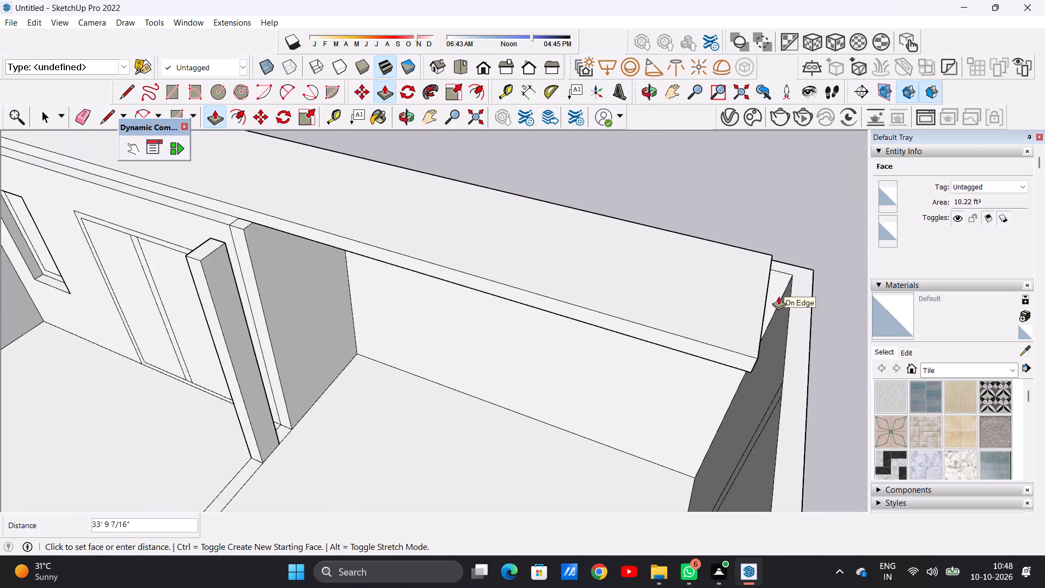
scroll(778, 296, "up", 6)
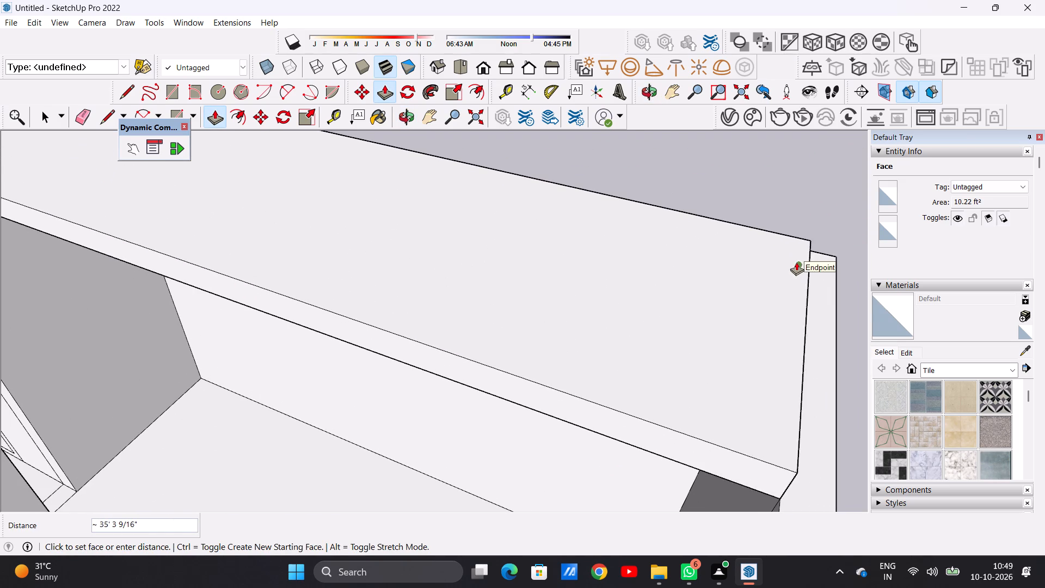
left_click(796, 263)
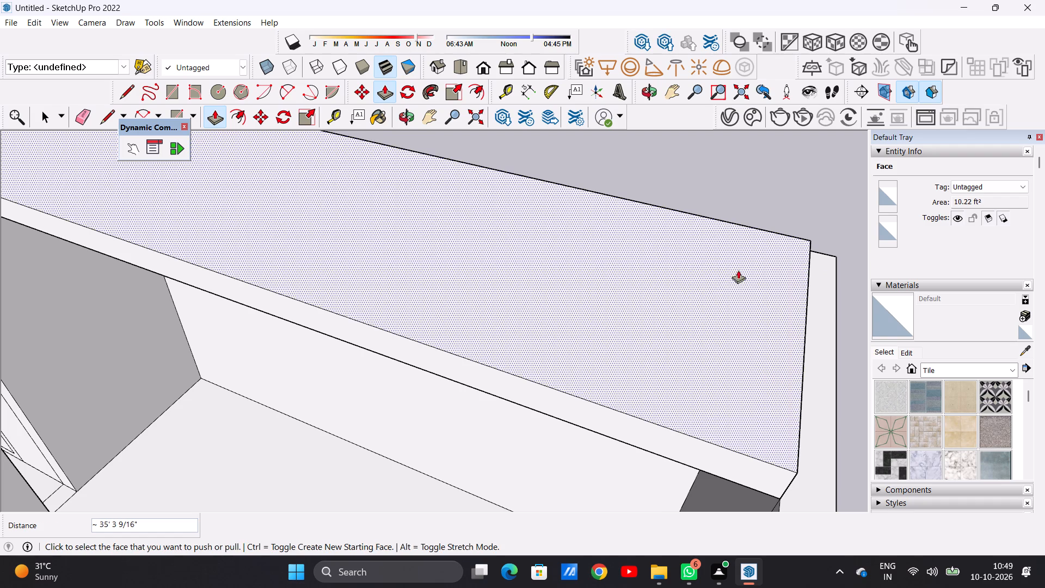
key("space")
Push/Pull the roof slab's long rear face outward about 1' 2", flush with the back wall's outer face.
scroll(619, 319, "down", 5)
middle_click_drag(653, 403, 556, 333)
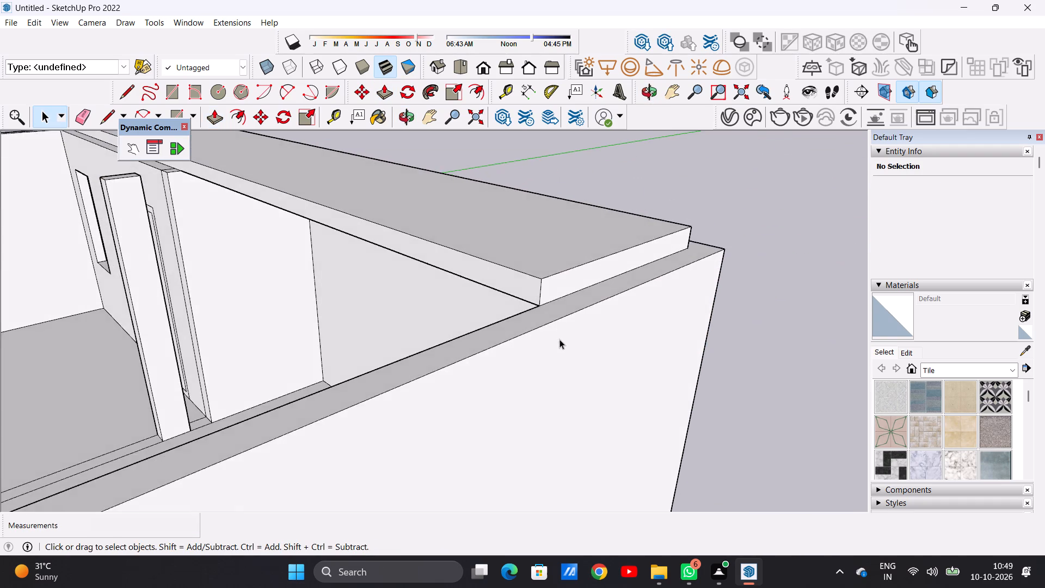
scroll(561, 339, "down", 11)
middle_click_drag(524, 296, 506, 381)
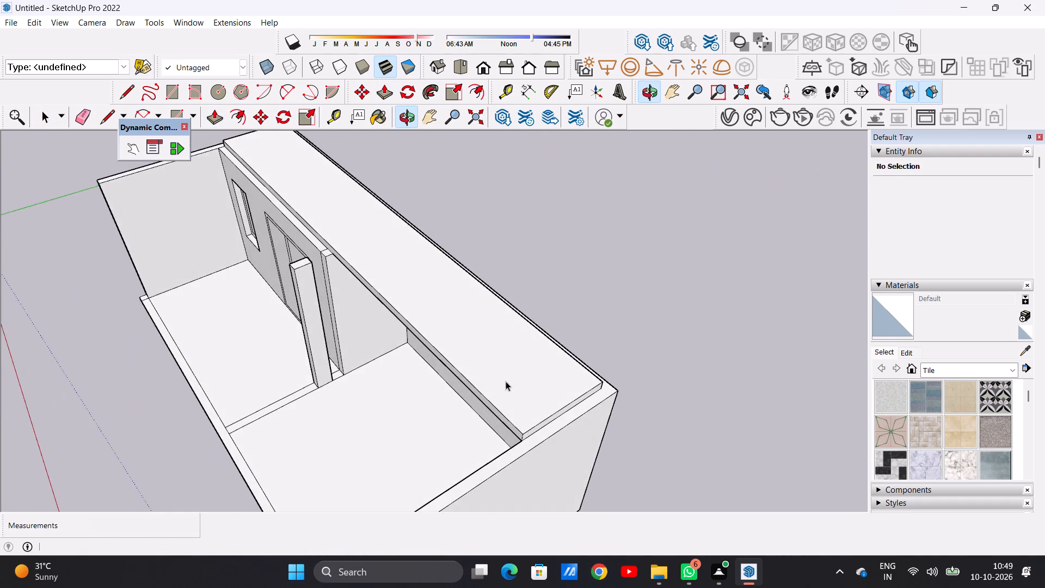
scroll(473, 360, "down", 6)
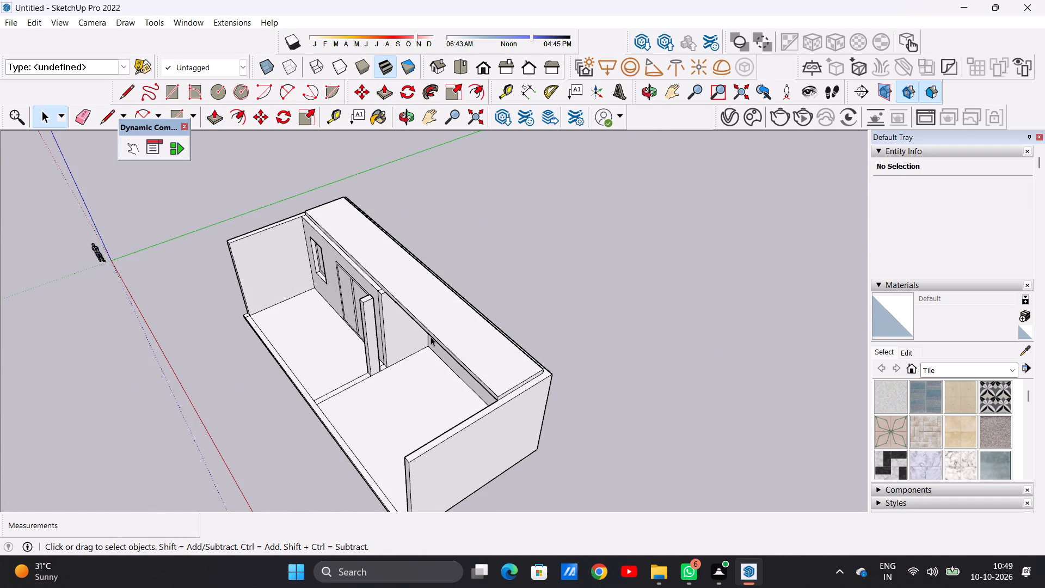
scroll(394, 322, "down", 4)
middle_click_drag(432, 330, 75, 350)
scroll(413, 330, "up", 2)
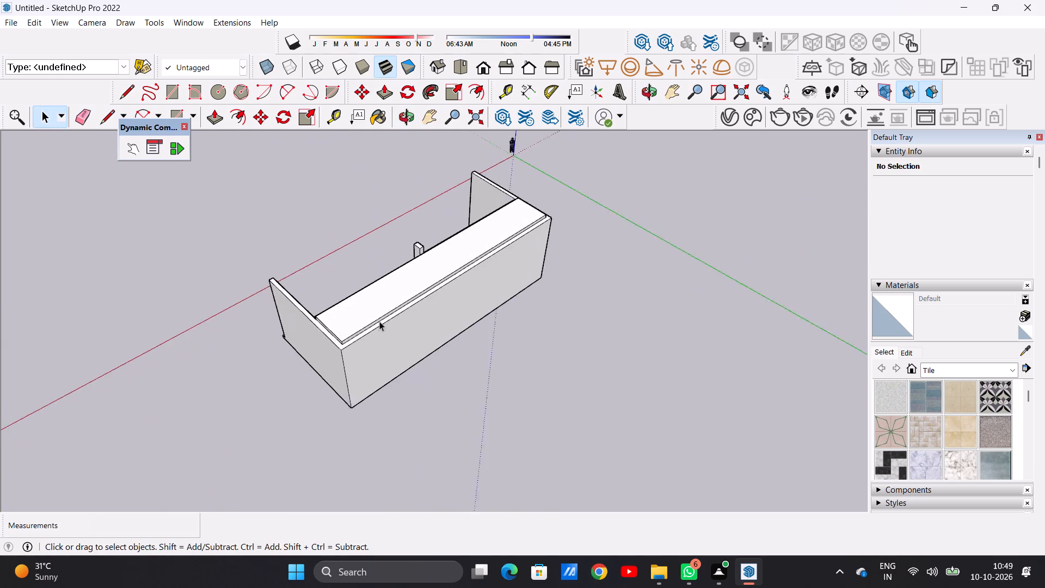
scroll(379, 321, "up", 11)
middle_click_drag(324, 368, 362, 358)
scroll(362, 358, "up", 8)
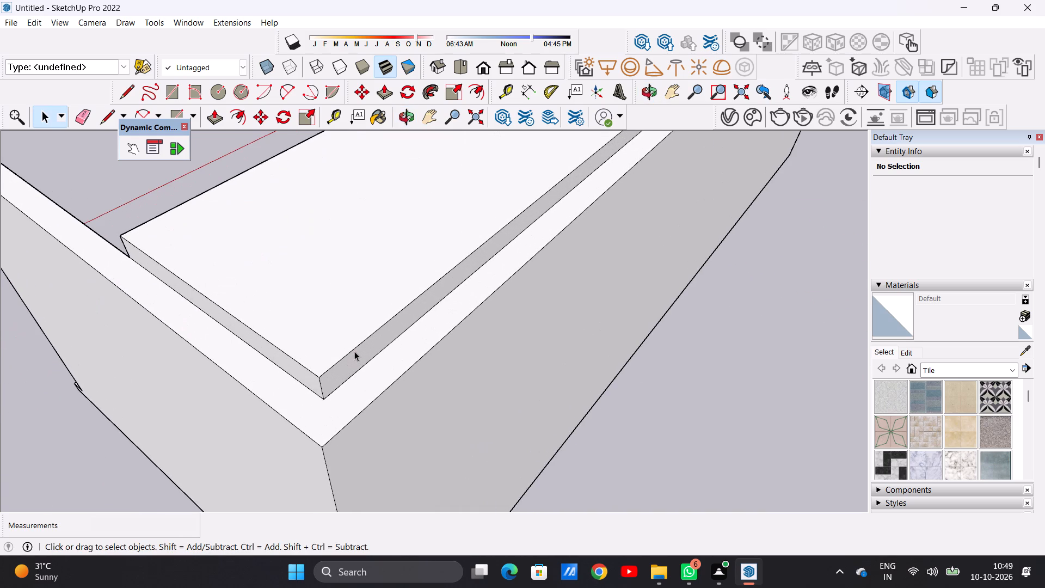
key("p")
scroll(354, 350, "up", 6)
left_click(344, 373)
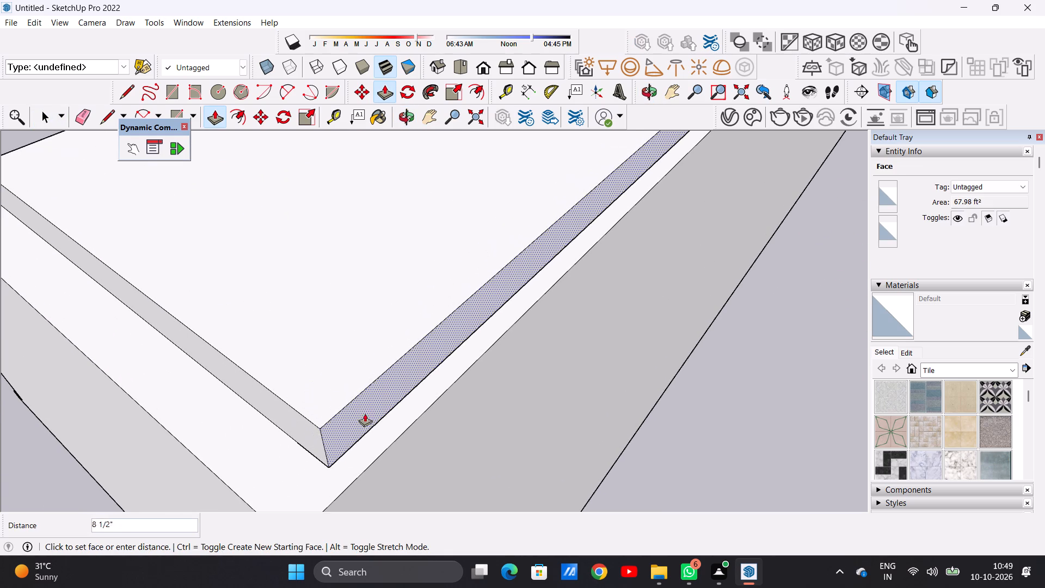
scroll(371, 373, "down", 6)
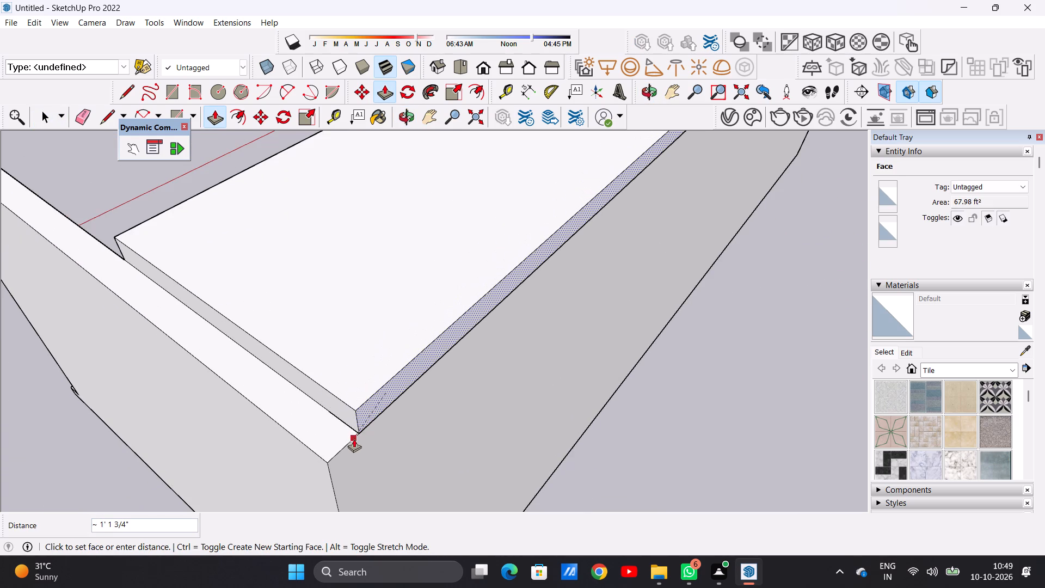
left_click(330, 463)
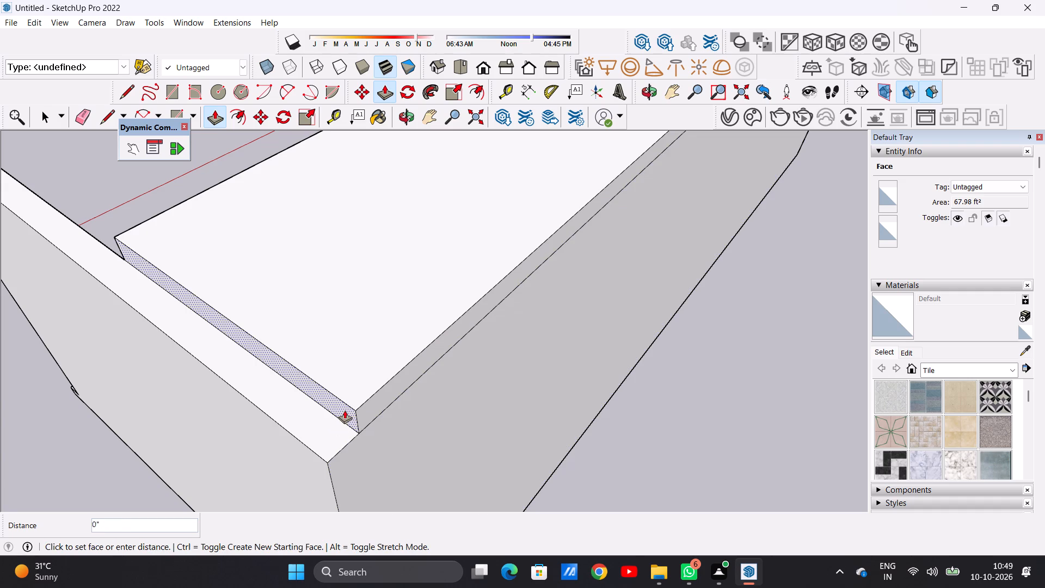
Push/Pull the roof slab's end face on the open floor side about 1' 1 3/4", flush with the side wall's outer face.
left_click(345, 410)
left_click(330, 461)
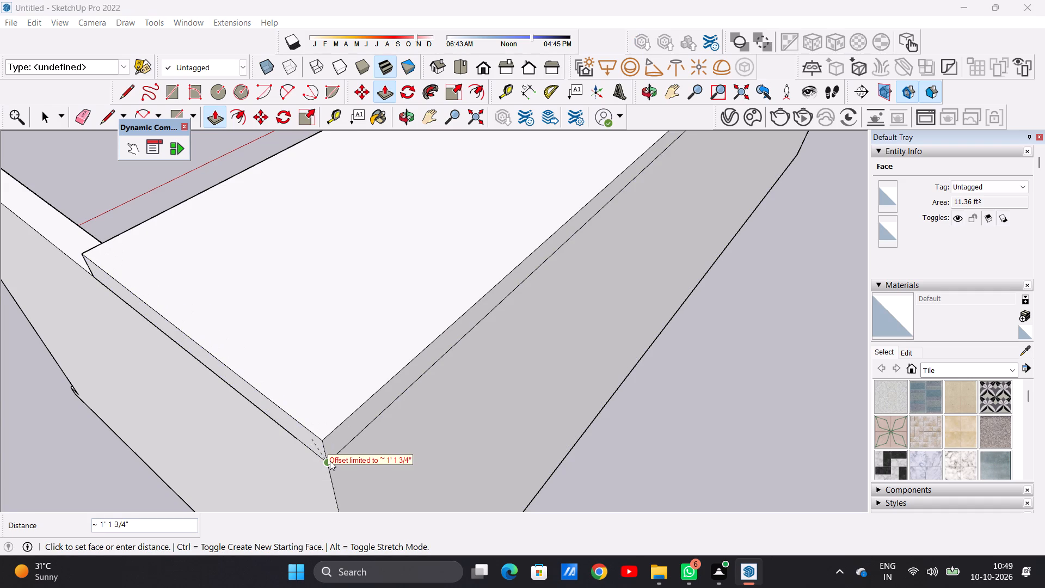
scroll(330, 461, "down", 8)
left_click(325, 460)
scroll(268, 395, "down", 4)
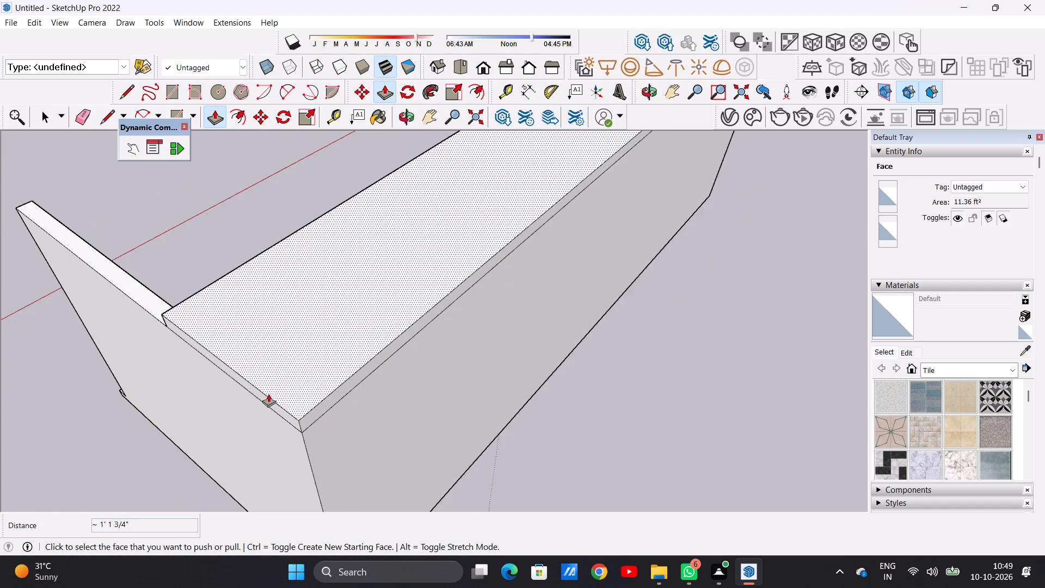
scroll(268, 394, "down", 12)
Push/Pull the roof slab's opposite end face, on the room block side, about 1' 1 3/4" to the side wall's outer face.
middle_click_drag(545, 365, 223, 336)
scroll(222, 336, "up", 1)
scroll(222, 360, "down", 7)
scroll(550, 297, "up", 7)
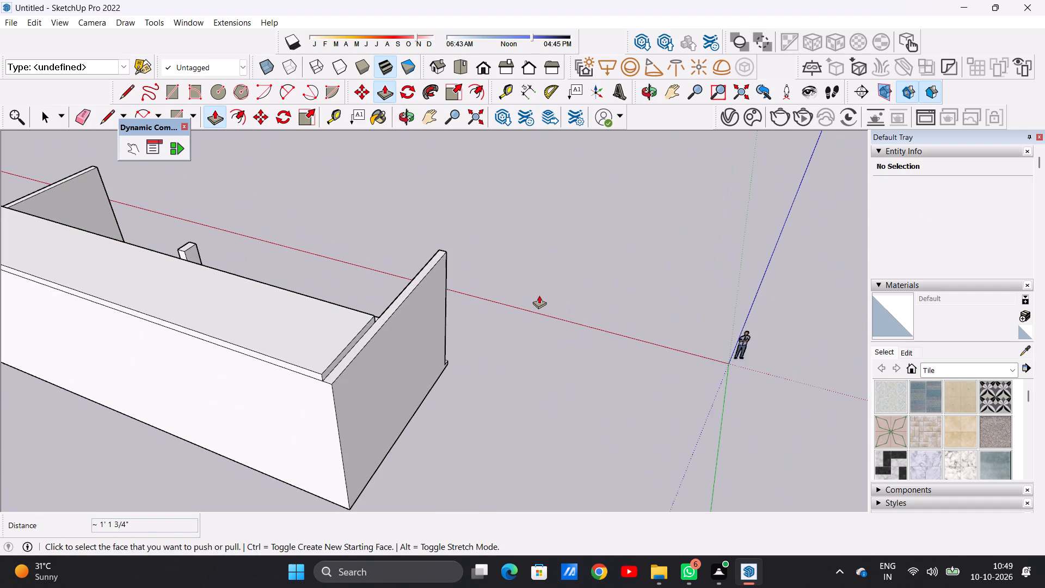
scroll(371, 327, "up", 16)
left_click(311, 382)
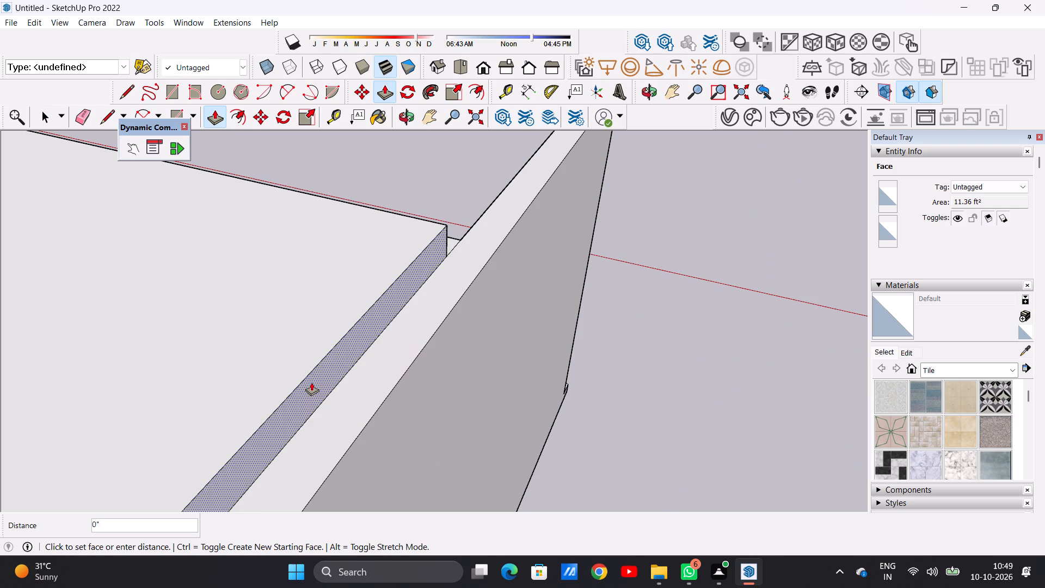
scroll(394, 323, "down", 12)
left_click(351, 367)
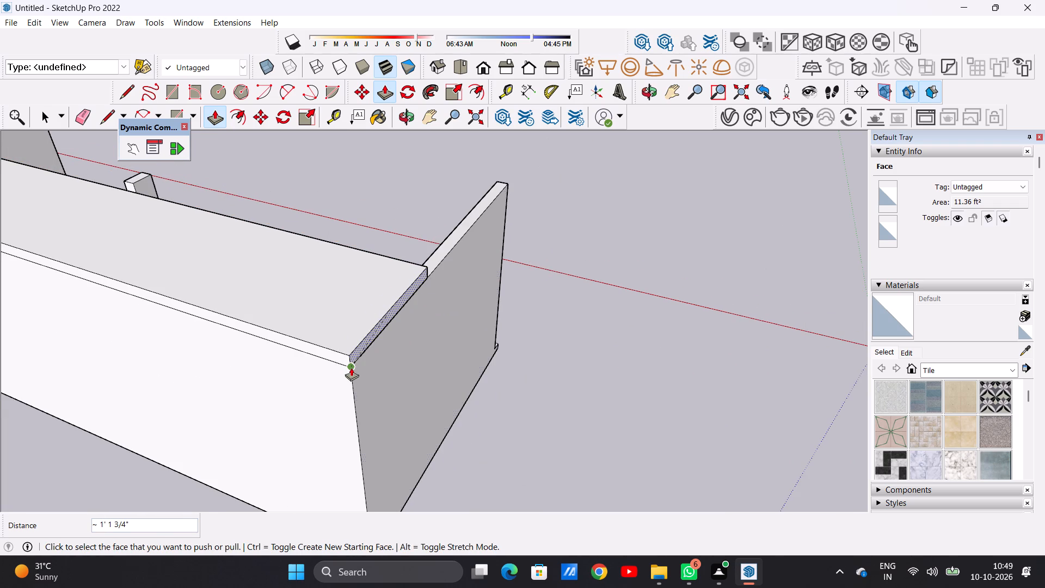
scroll(634, 373, "down", 6)
middle_click_drag(539, 356, 177, 322)
key("space")
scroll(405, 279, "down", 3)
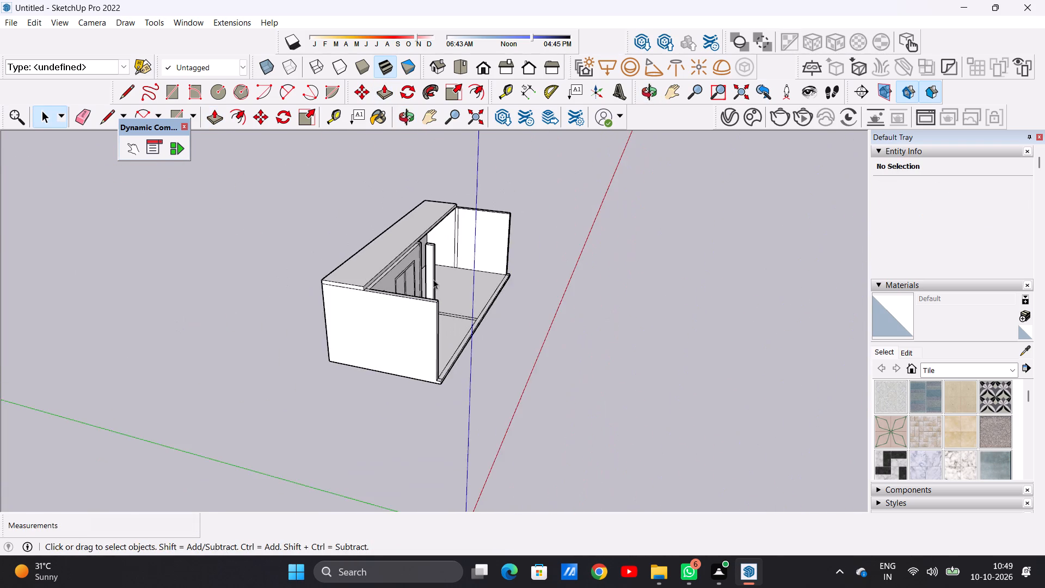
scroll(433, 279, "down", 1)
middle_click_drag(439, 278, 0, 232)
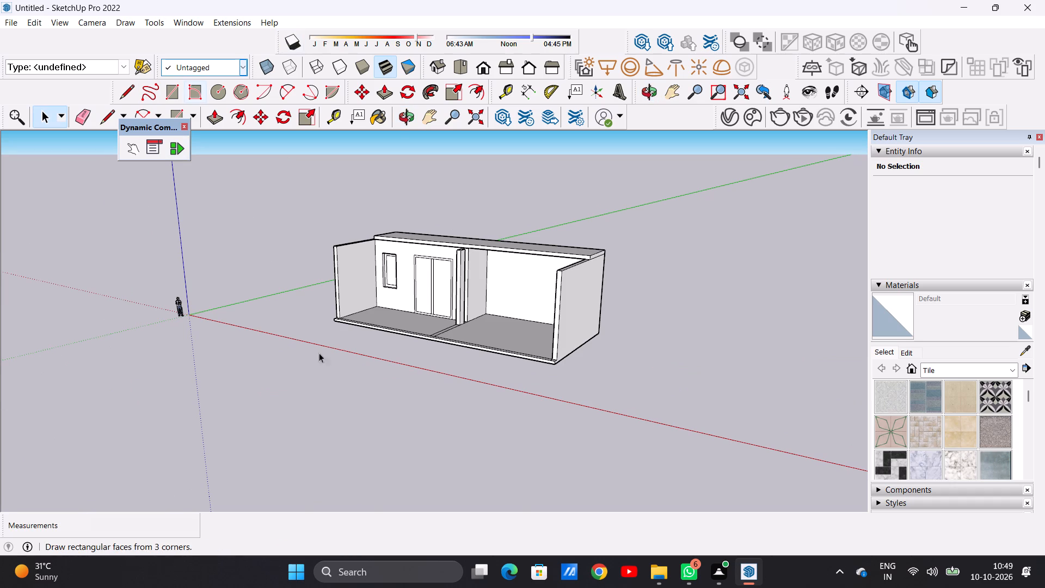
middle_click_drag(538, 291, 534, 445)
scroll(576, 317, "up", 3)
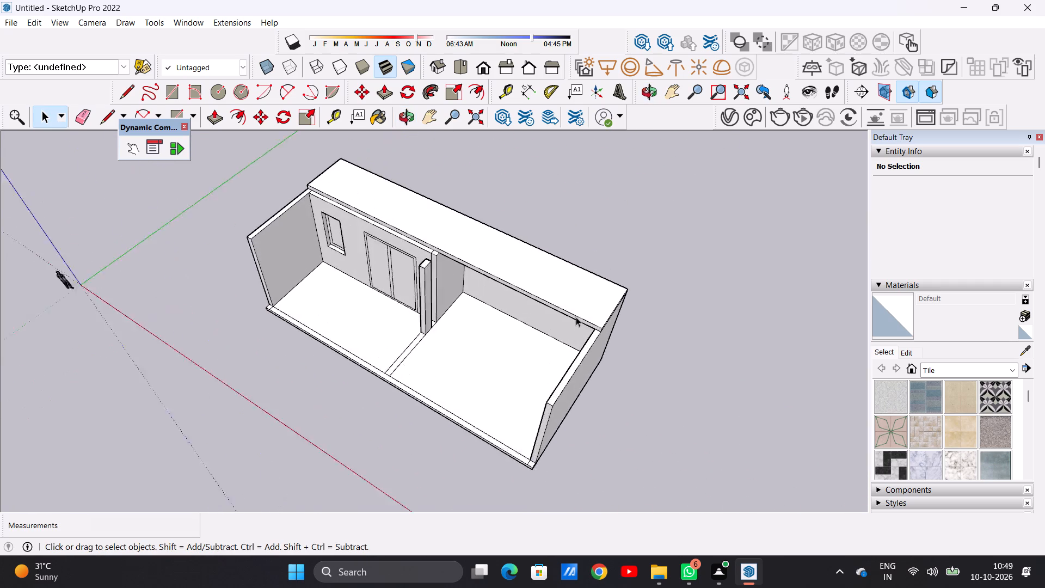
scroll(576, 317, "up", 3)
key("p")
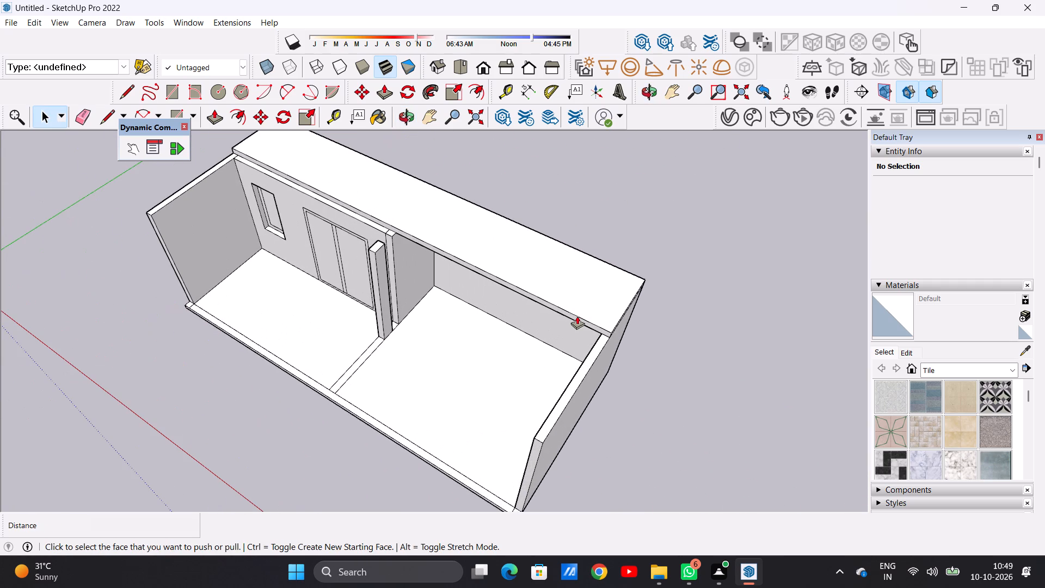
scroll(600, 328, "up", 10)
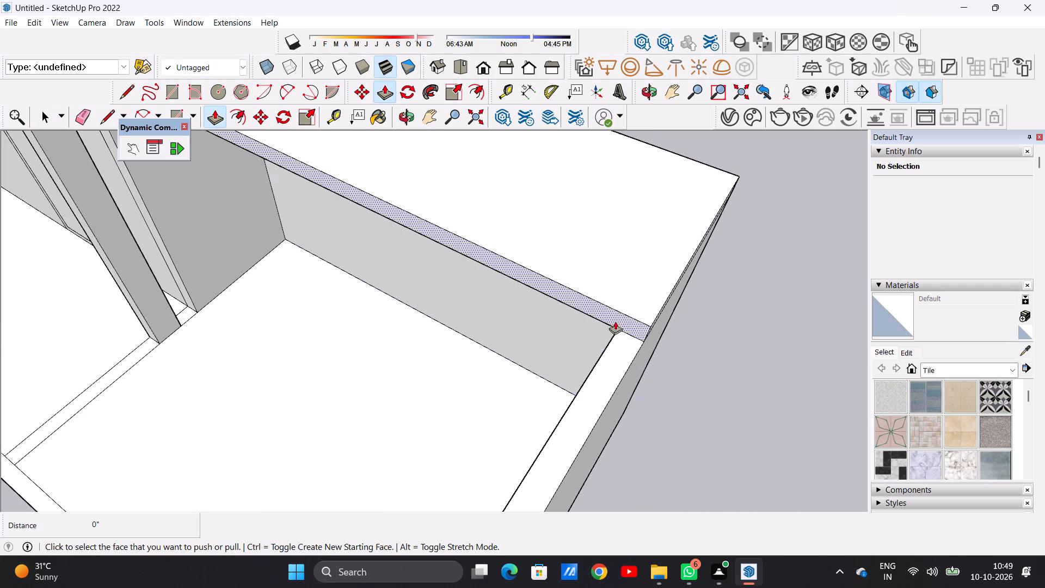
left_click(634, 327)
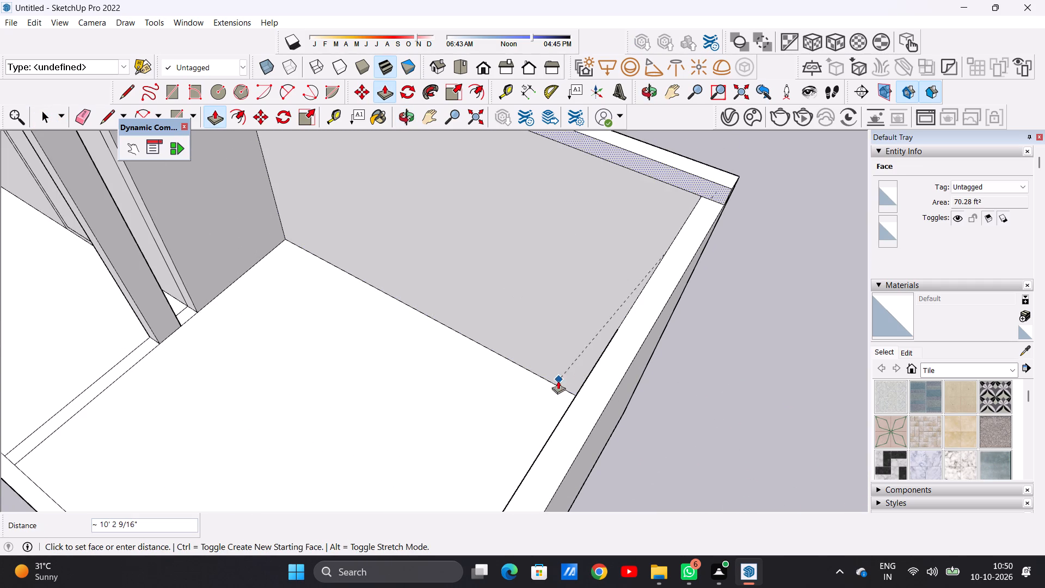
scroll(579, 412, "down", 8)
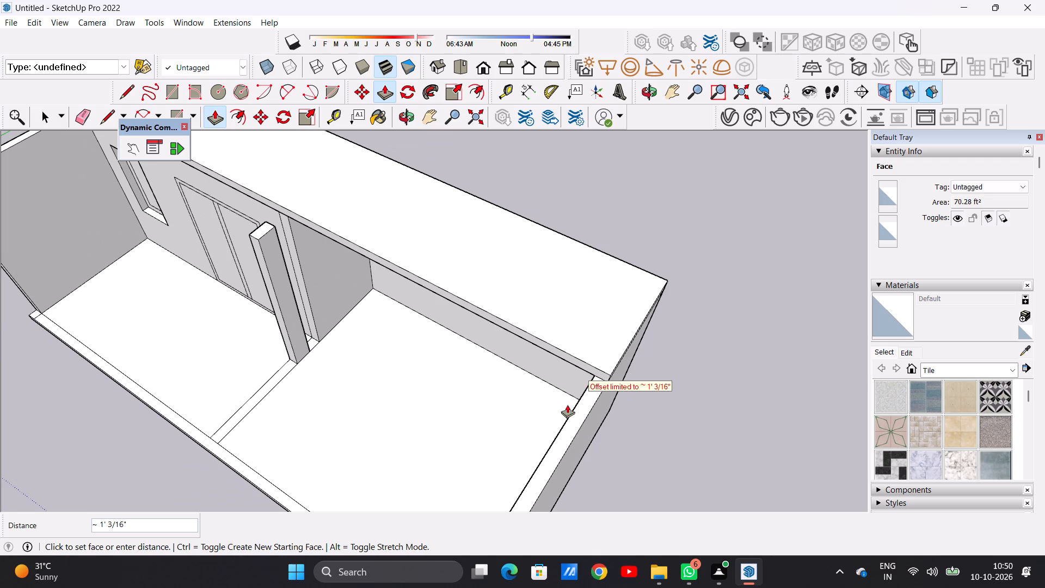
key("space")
Push/Pull the roof slab's long front face forward about 1', plus a further 15' 1 3/8" over the balcony and open floor.
middle_click_drag(582, 385, 584, 305)
scroll(604, 274, "up", 8)
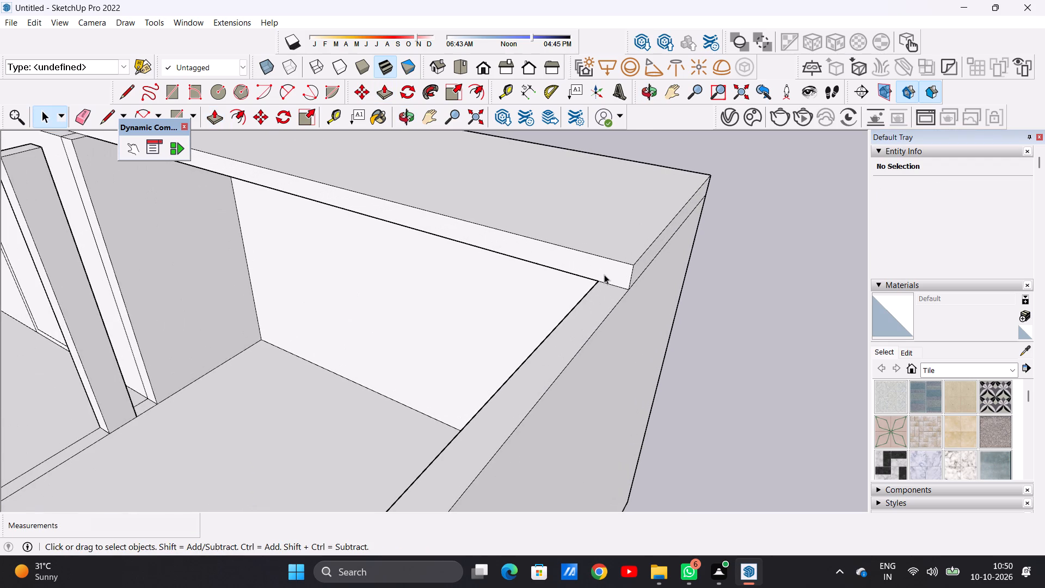
key("p")
left_click(606, 261)
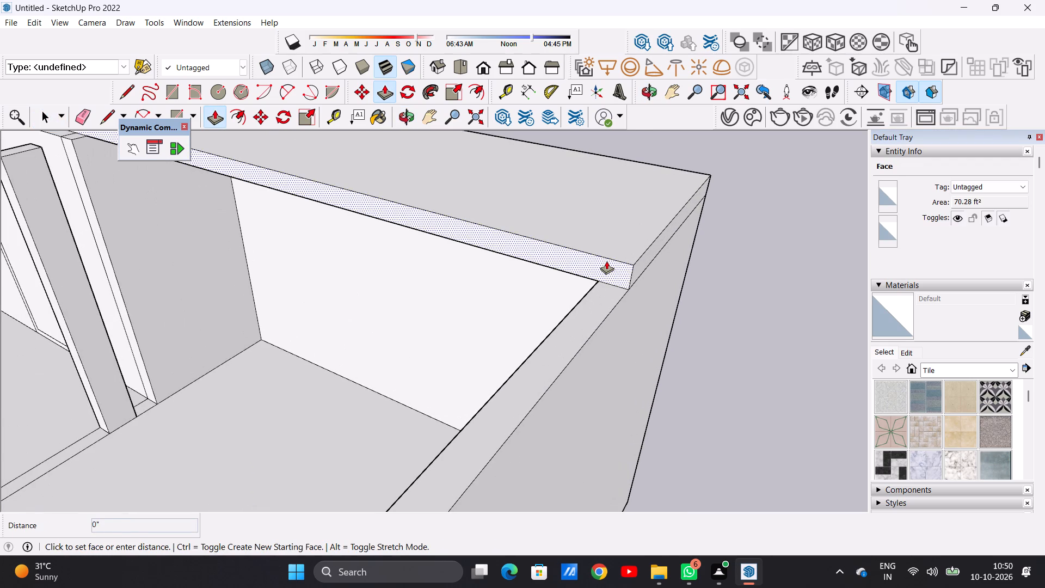
left_click(555, 318)
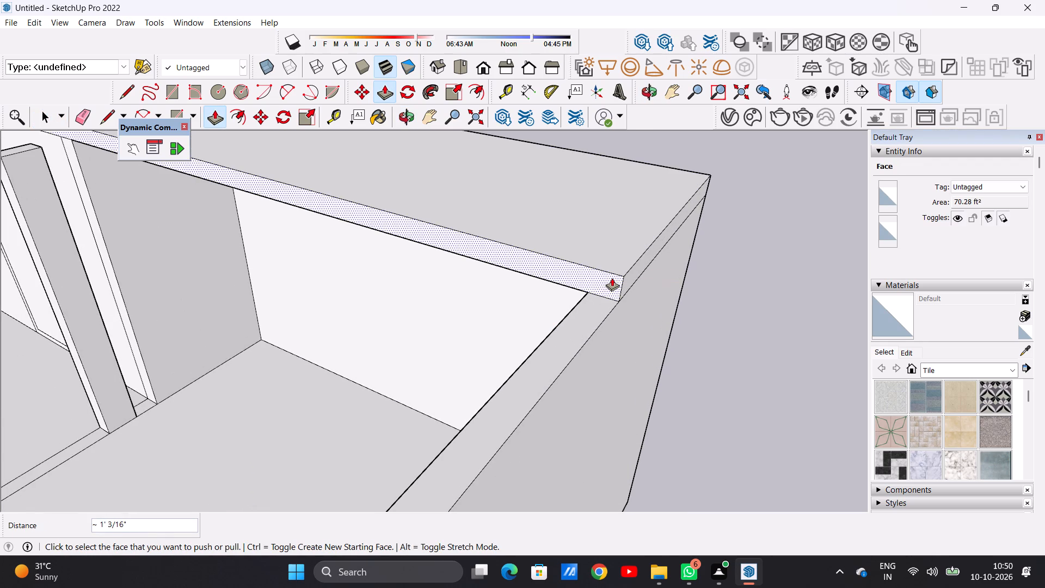
left_click(612, 278)
scroll(536, 322, "down", 11)
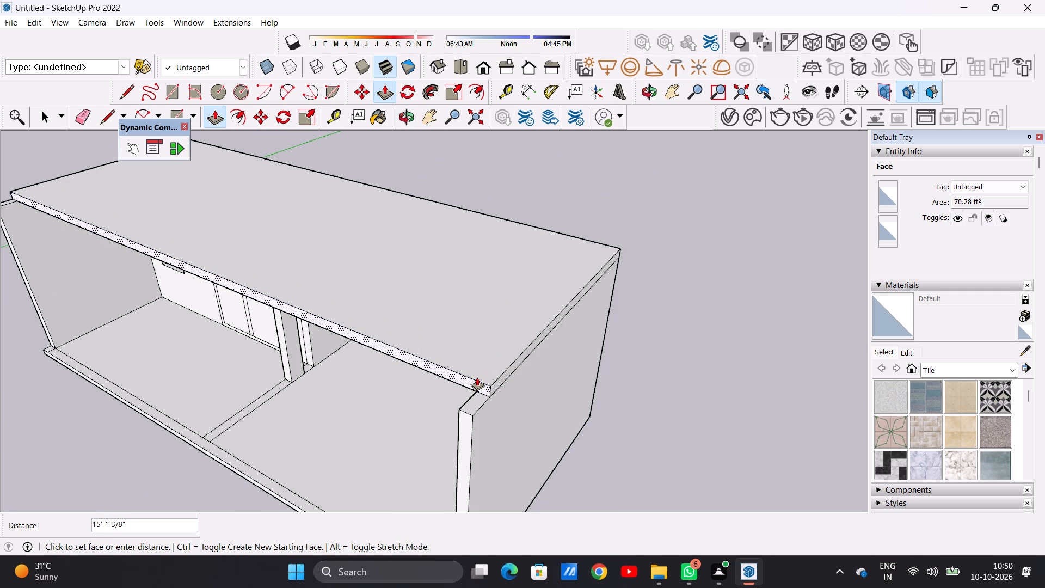
left_click(477, 377)
key("space")
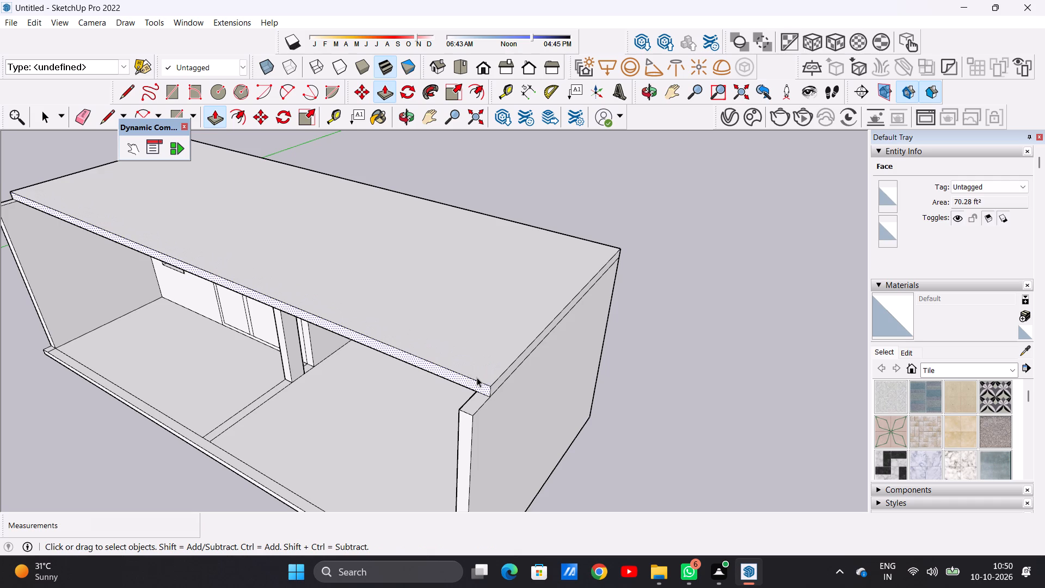
Examine the roofed floor module from the front, below and above to check the slab over the walls and column.
scroll(212, 454, "down", 8)
middle_click_drag(186, 397, 378, 353)
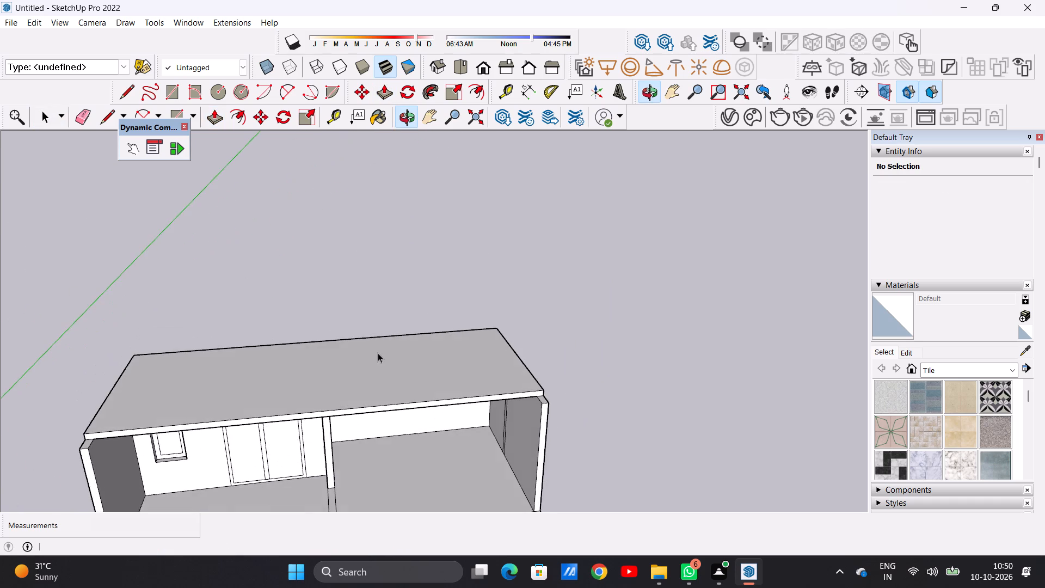
scroll(389, 346, "down", 8)
scroll(422, 371, "up", 6)
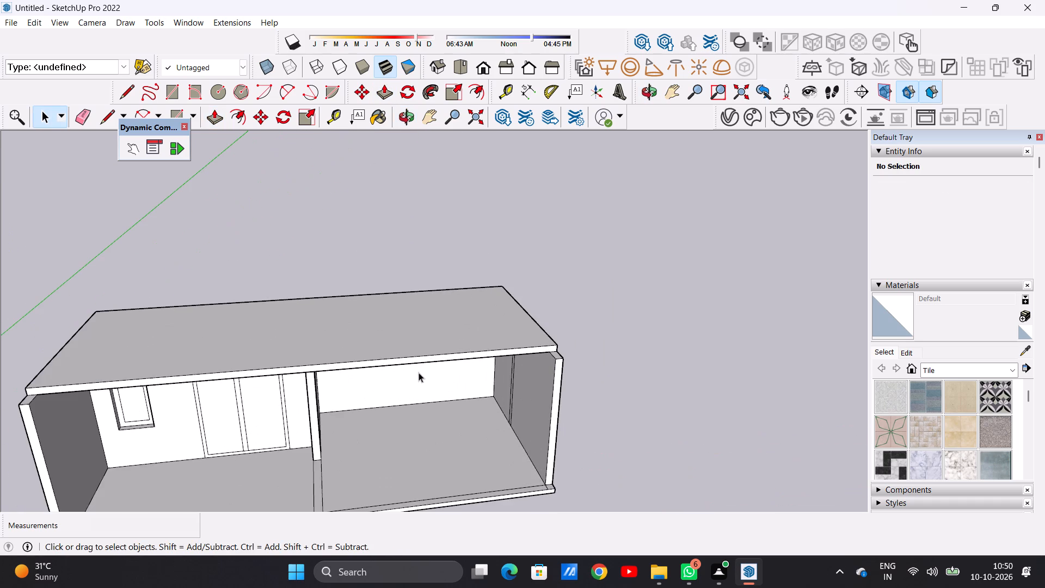
scroll(419, 372, "down", 4)
middle_click_drag(380, 377, 378, 374)
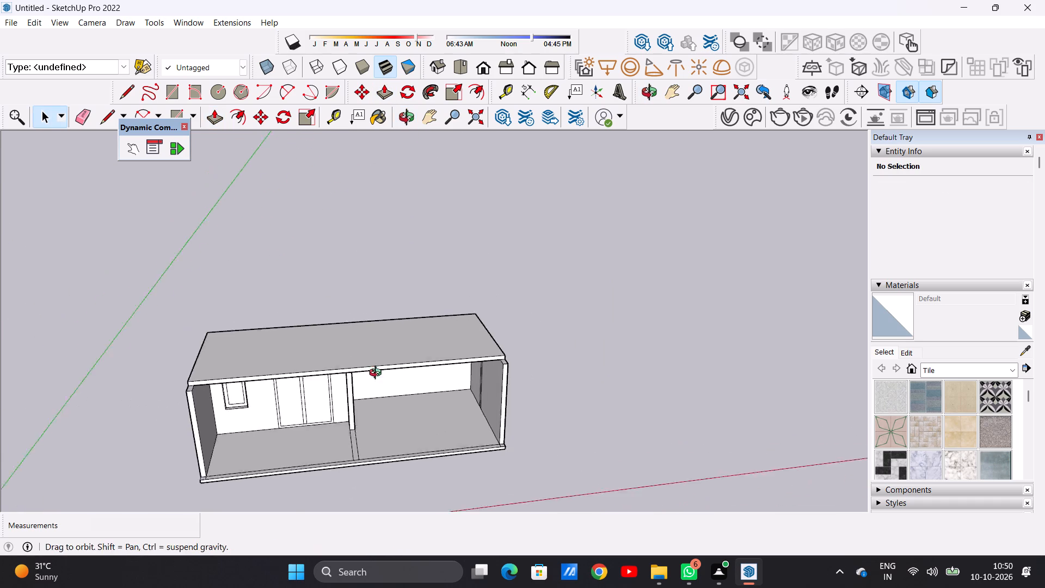
middle_click_drag(378, 374, 359, 283)
middle_click_drag(248, 359, 248, 367)
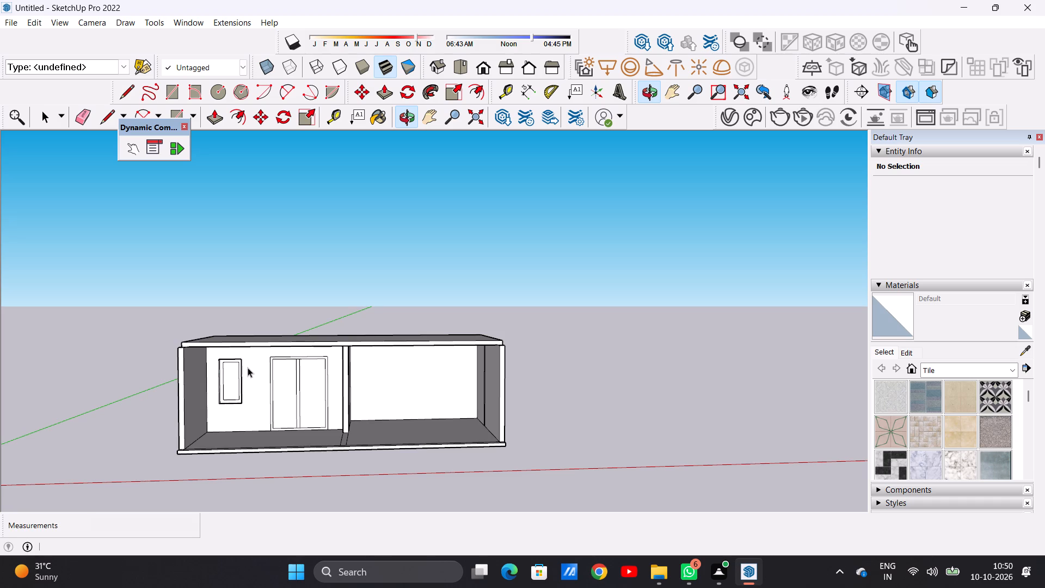
middle_click_drag(176, 372, 131, 290)
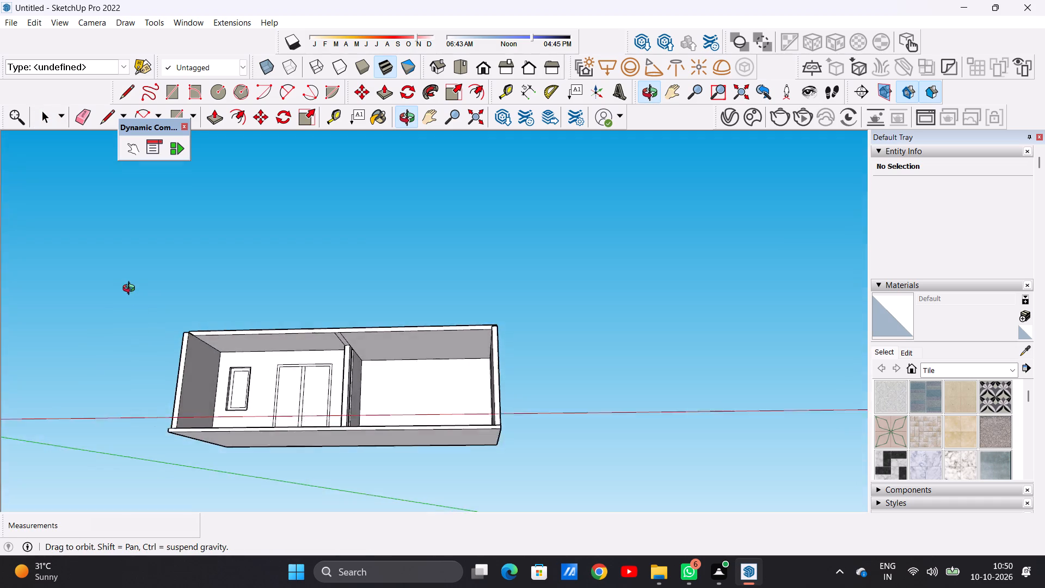
middle_click_drag(131, 290, 152, 433)
scroll(385, 372, "down", 6)
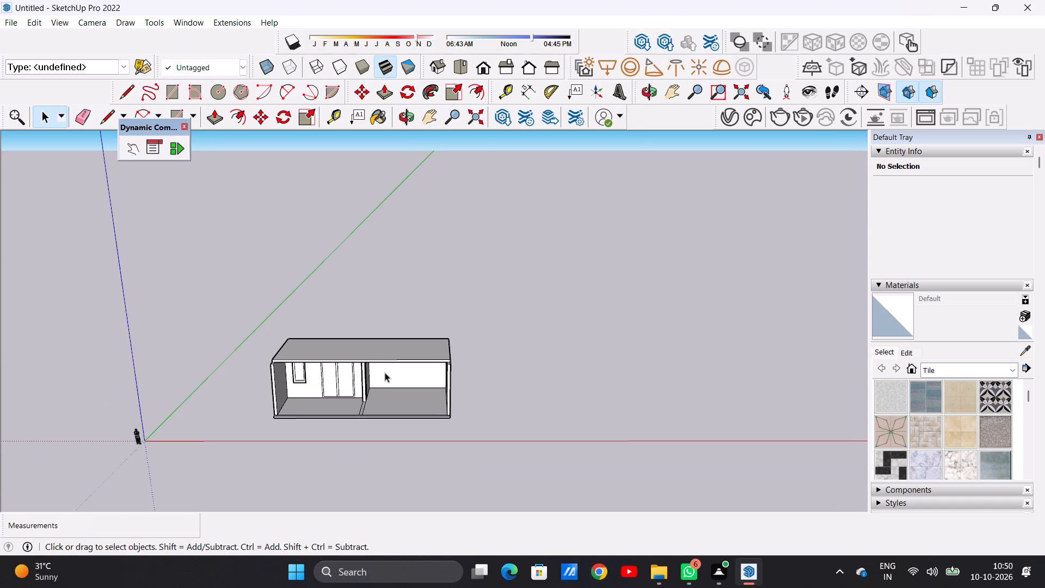
middle_click_drag(388, 371, 378, 462)
scroll(417, 344, "up", 7)
scroll(428, 344, "down", 6)
middle_click_drag(422, 356, 413, 401)
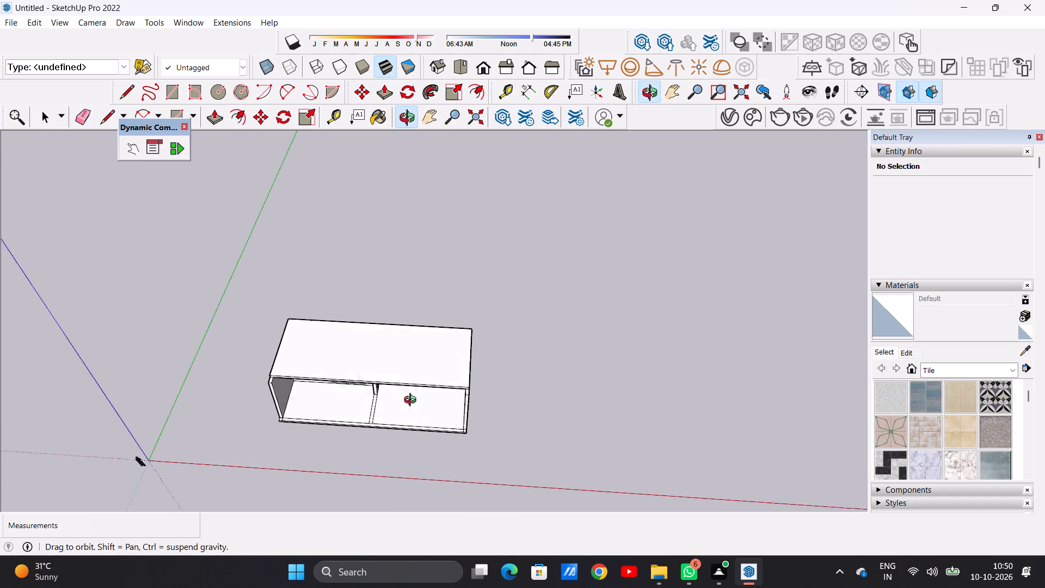
middle_click_drag(413, 401, 403, 428)
scroll(381, 339, "up", 6)
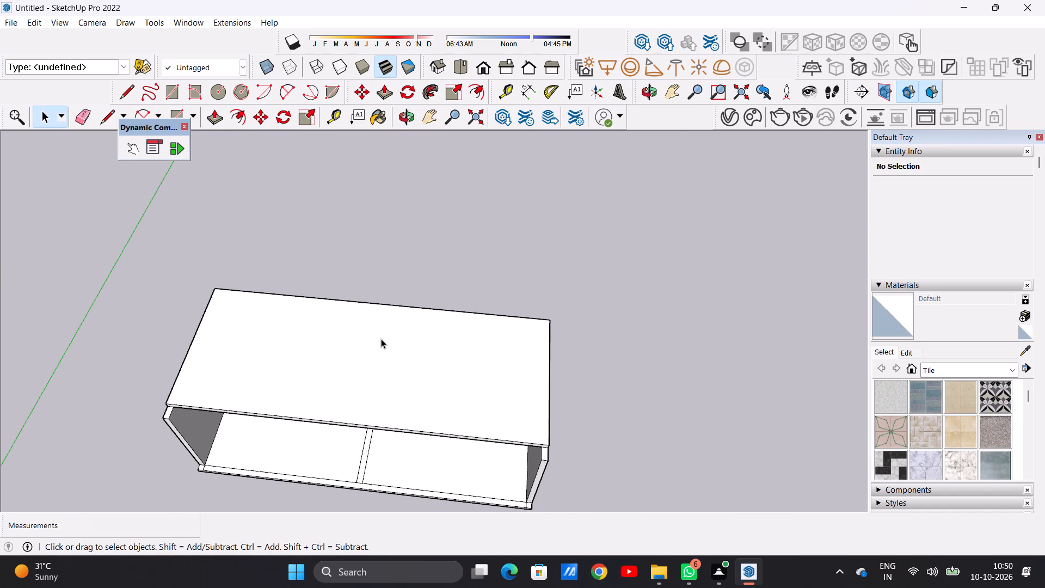
scroll(493, 454, "down", 3)
middle_click_drag(498, 424, 529, 230)
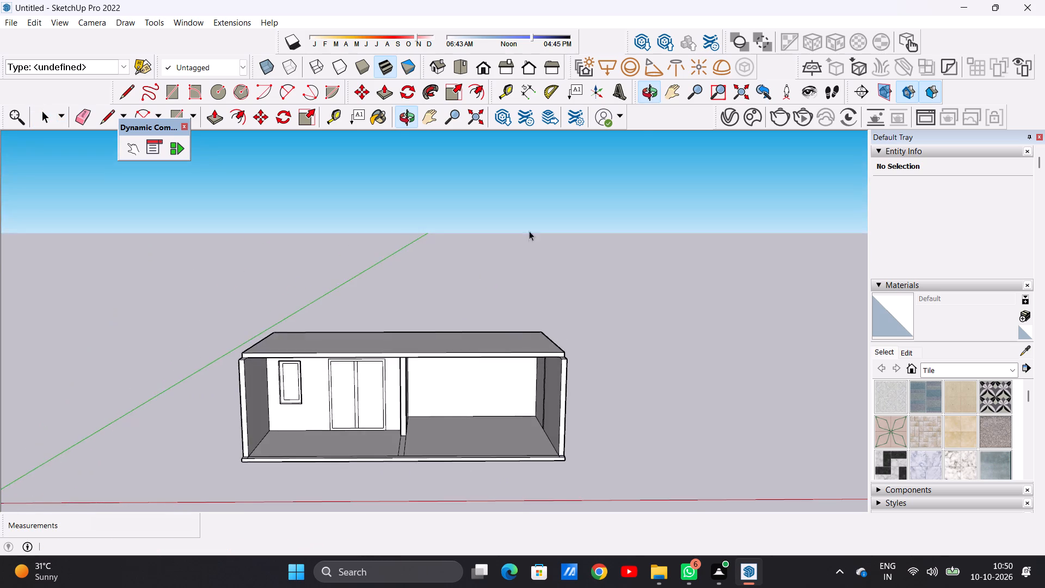
middle_click_drag(453, 418, 449, 473)
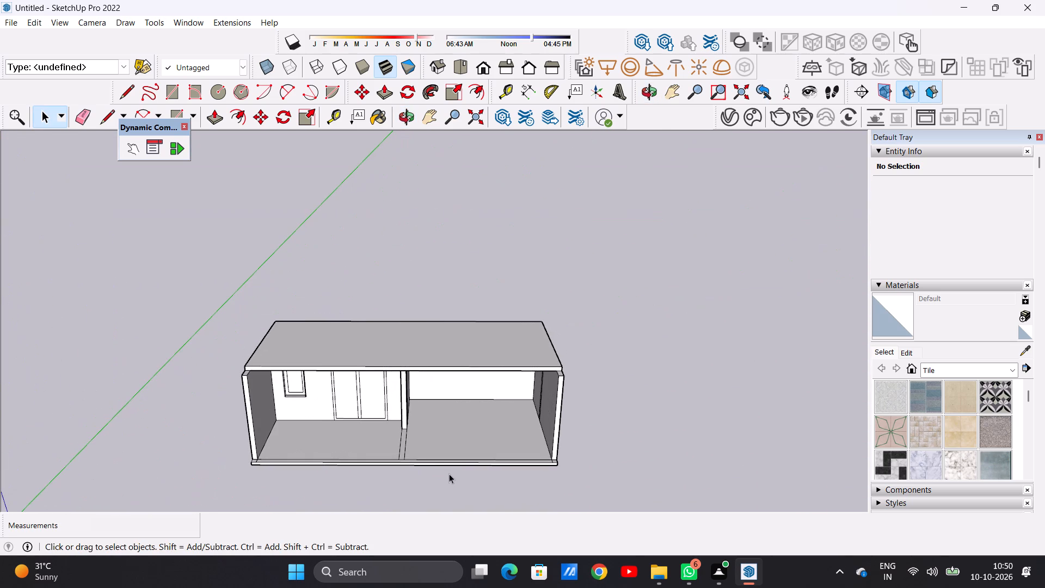
scroll(468, 463, "down", 2)
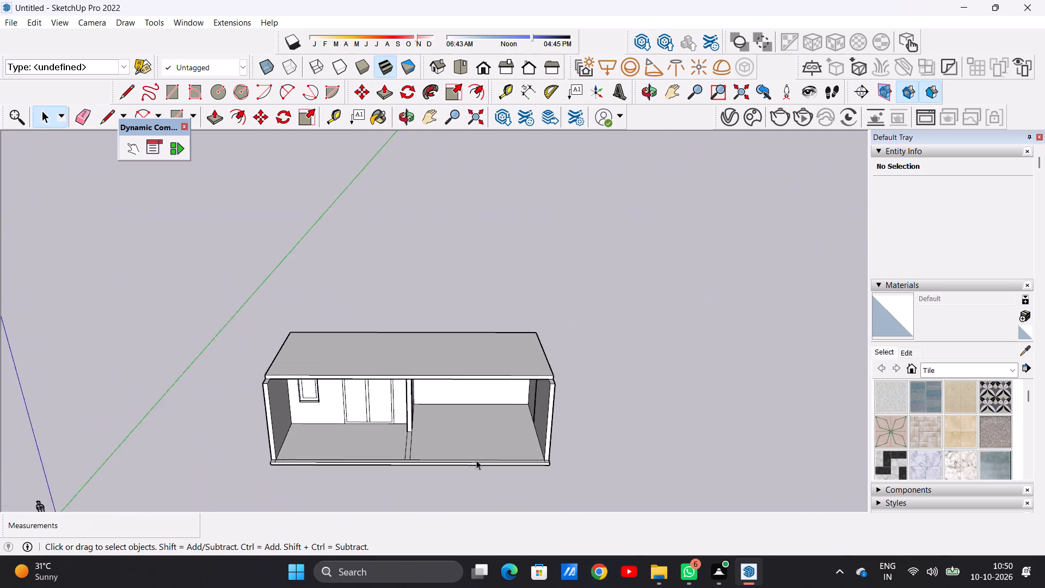
scroll(476, 460, "down", 4)
middle_click_drag(479, 463, 488, 360)
scroll(465, 397, "up", 7)
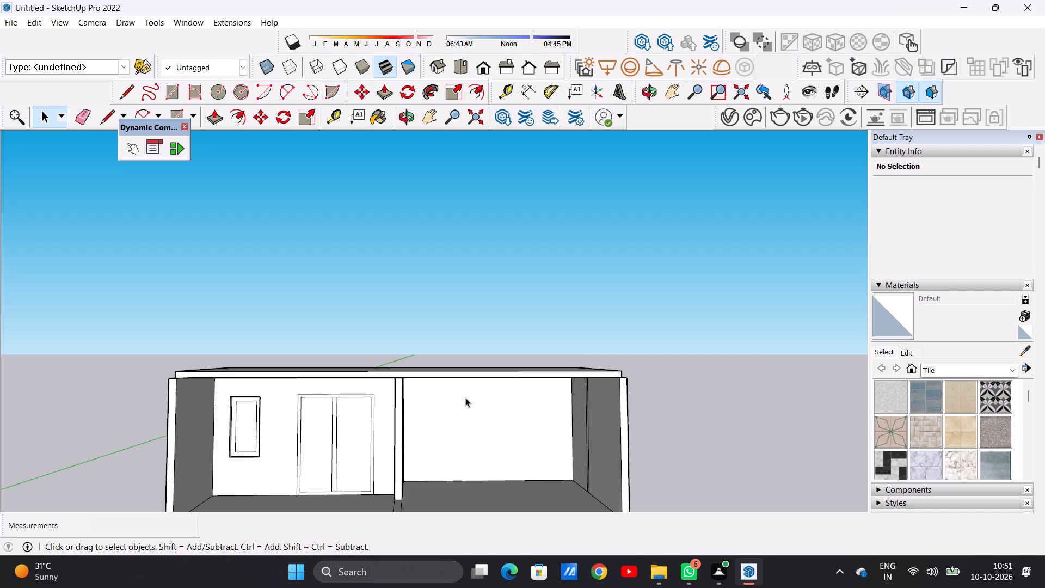
scroll(446, 400, "down", 5)
middle_click_drag(431, 412, 475, 457)
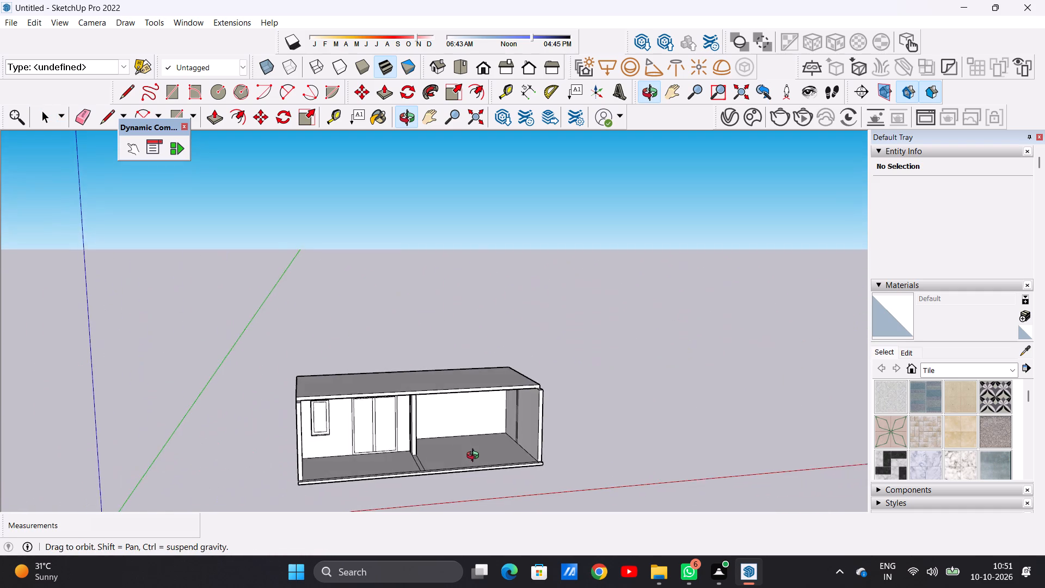
middle_click_drag(475, 457, 414, 504)
middle_click_drag(411, 383, 409, 451)
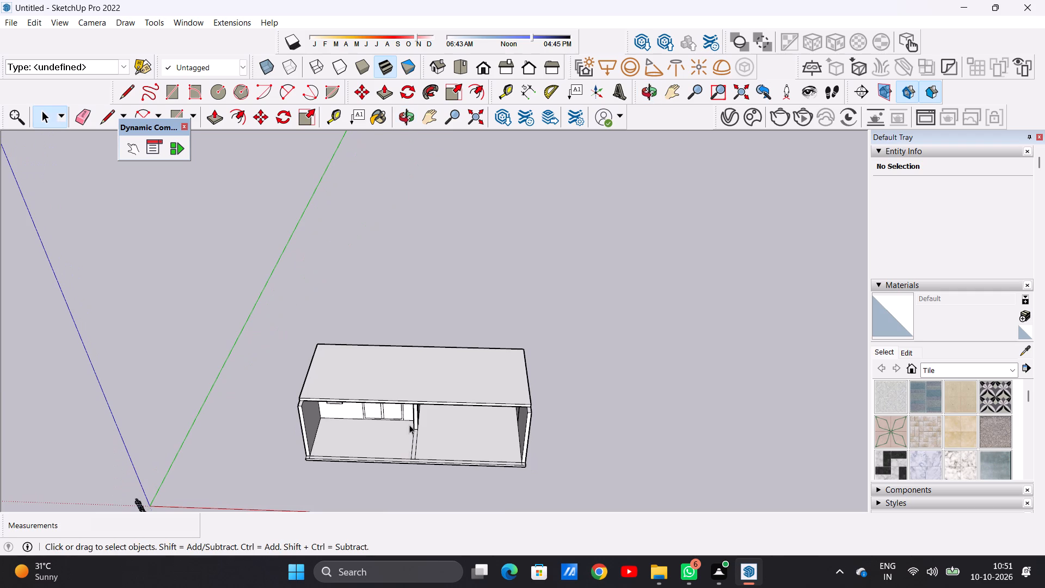
Draw a line about 27' 6" long across the roof slab's top, from the front edge straight to the rear edge on the room block side.
middle_click_drag(366, 384, 265, 470)
scroll(381, 376, "up", 5)
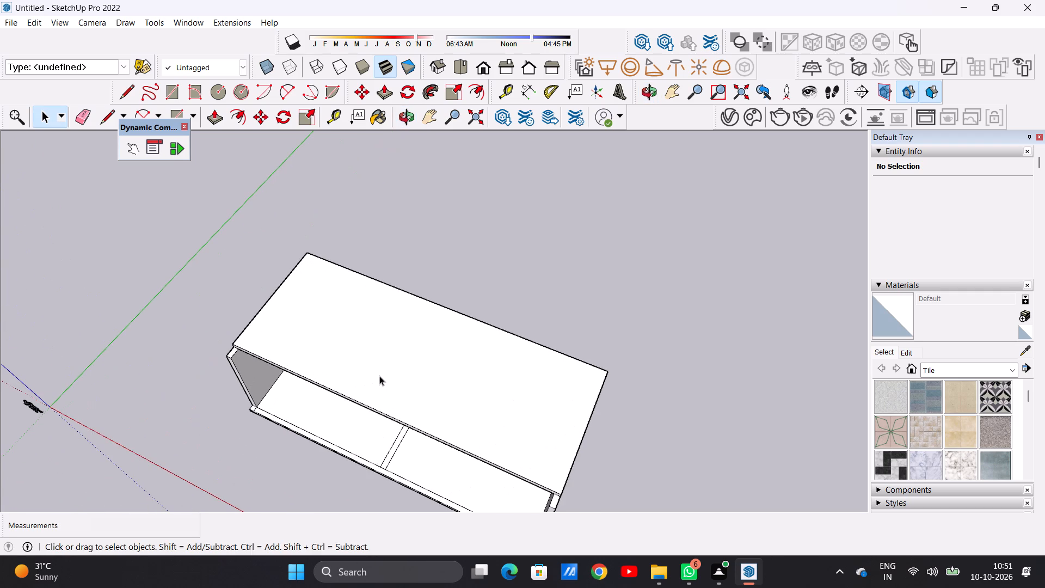
key("l")
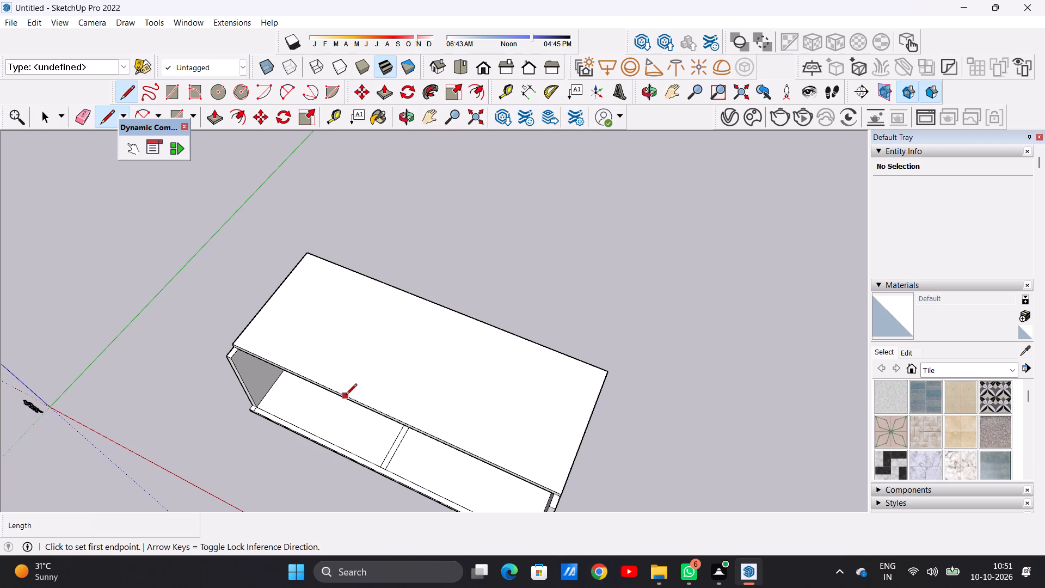
left_click(346, 396)
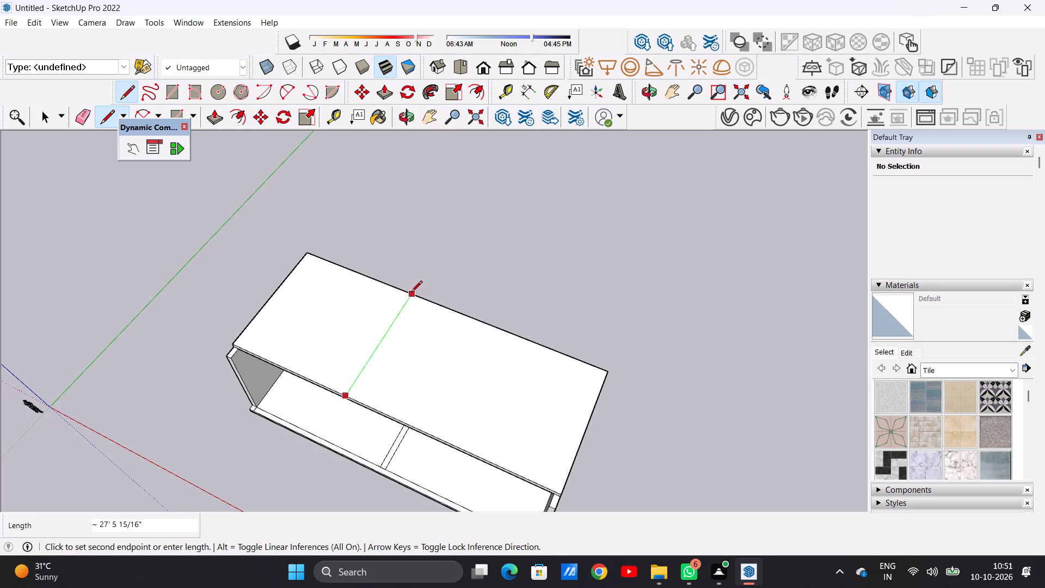
left_click(411, 293)
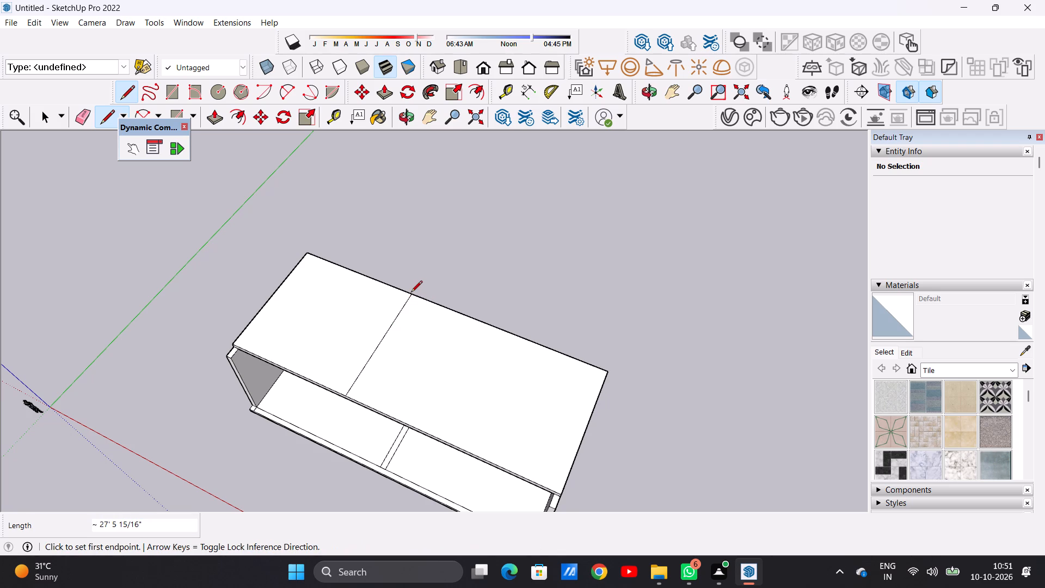
Push/Pull the larger area of the divided roof slab top upward about 70' 3/4" to raise the tower block.
key("space")
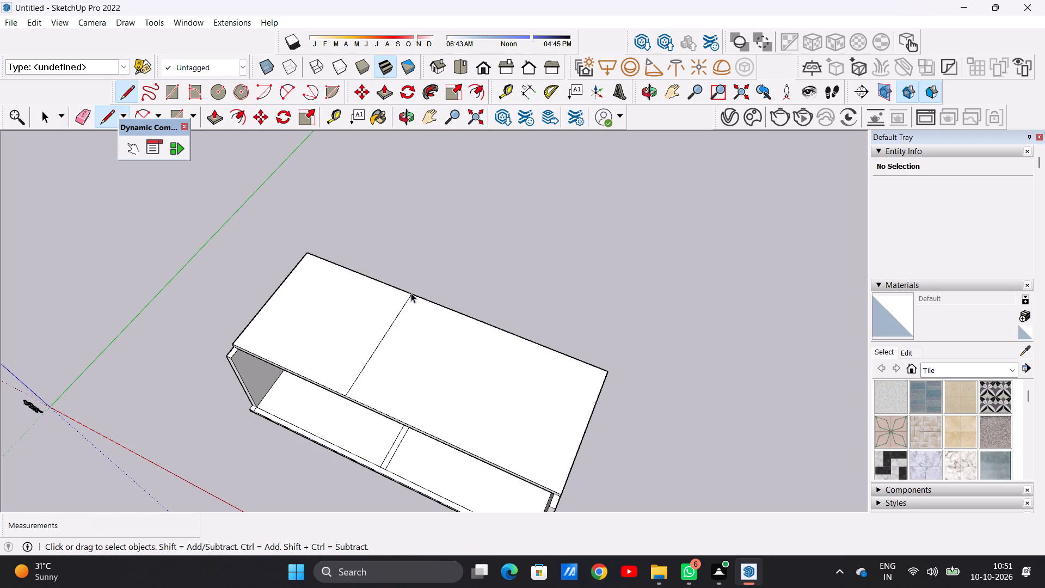
scroll(411, 300, "down", 4)
middle_click_drag(401, 363, 432, 210)
middle_click_drag(372, 359, 447, 253)
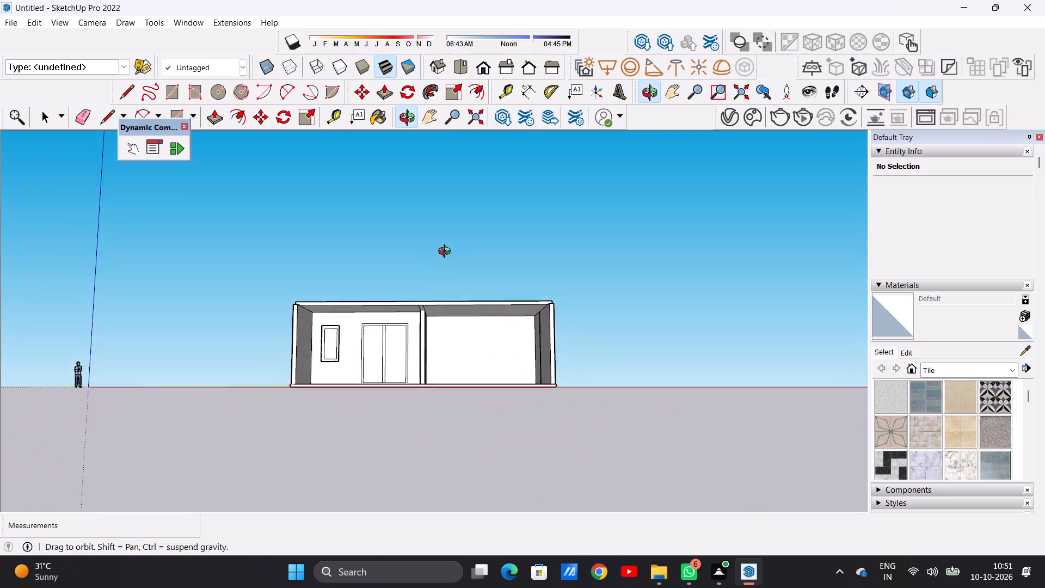
middle_click_drag(447, 253, 434, 304)
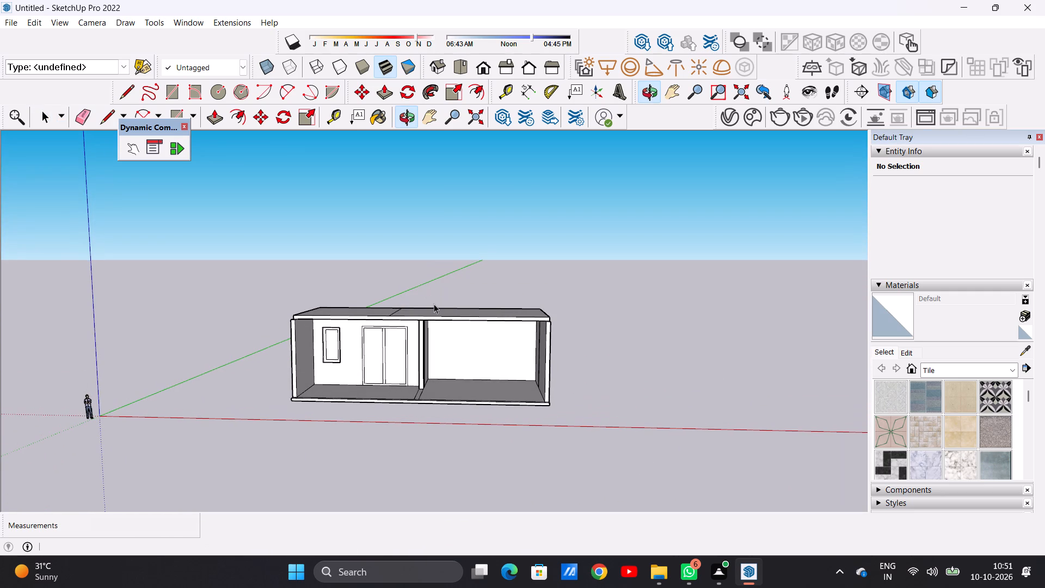
scroll(441, 321, "up", 5)
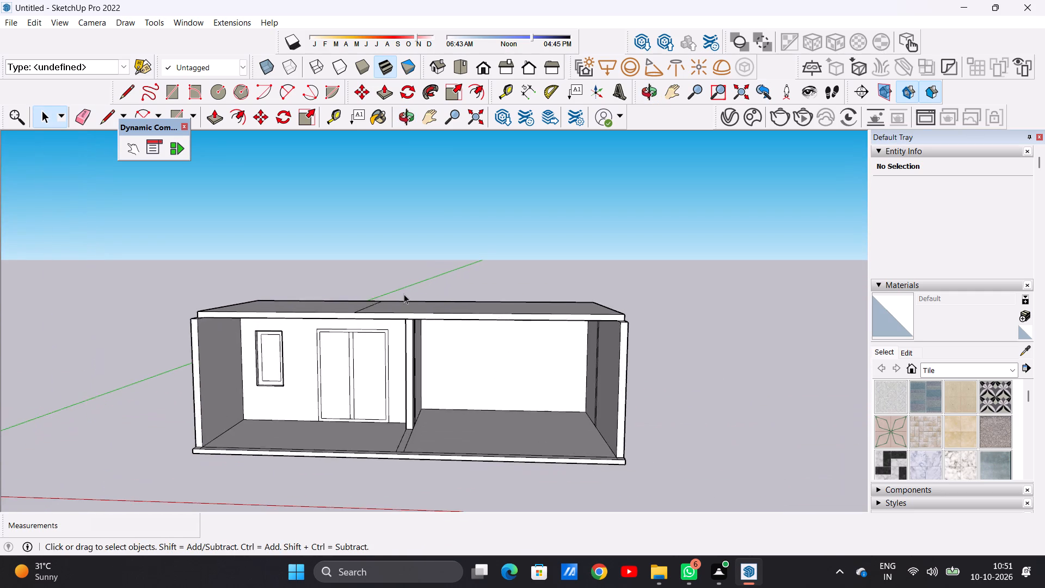
middle_click_drag(404, 294, 391, 451)
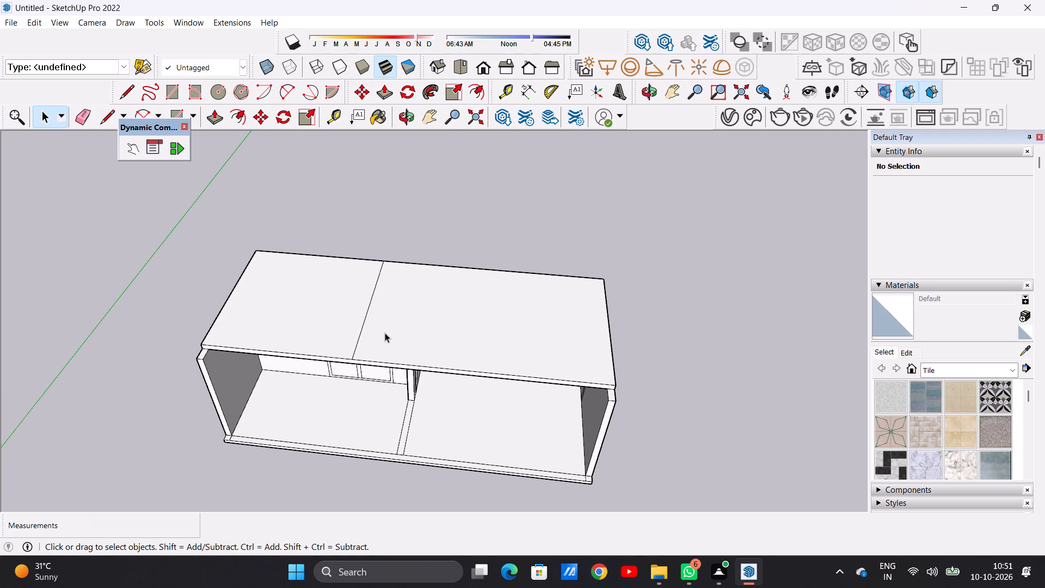
scroll(462, 343, "down", 5)
scroll(518, 347, "up", 7)
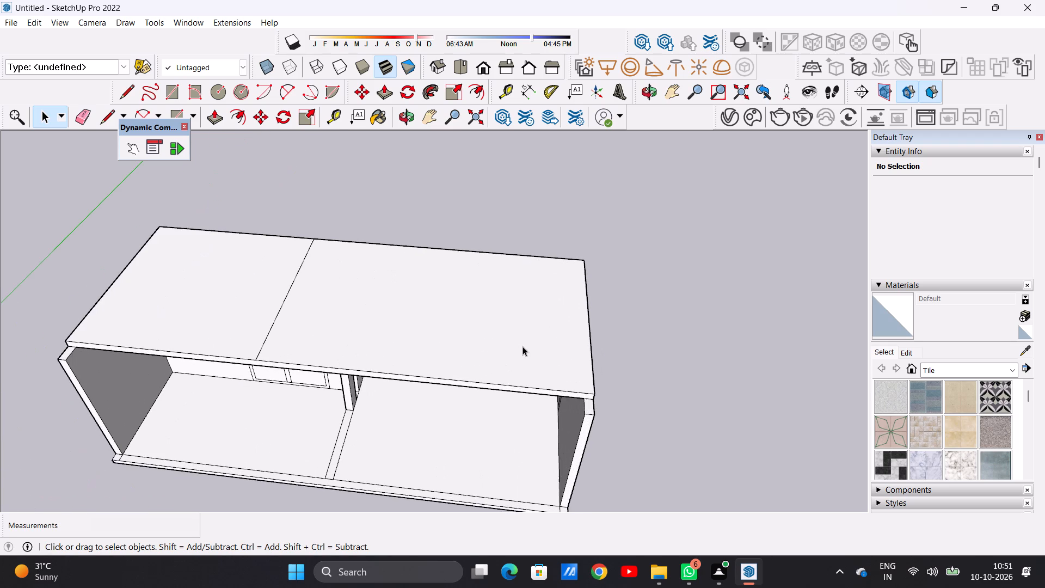
key("p")
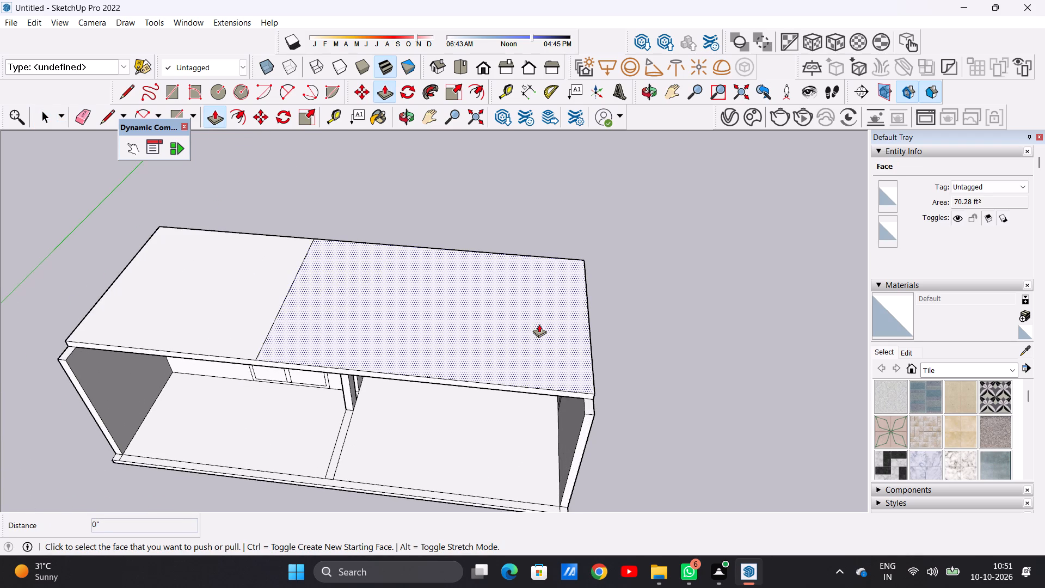
left_click(539, 324)
scroll(558, 256, "down", 9)
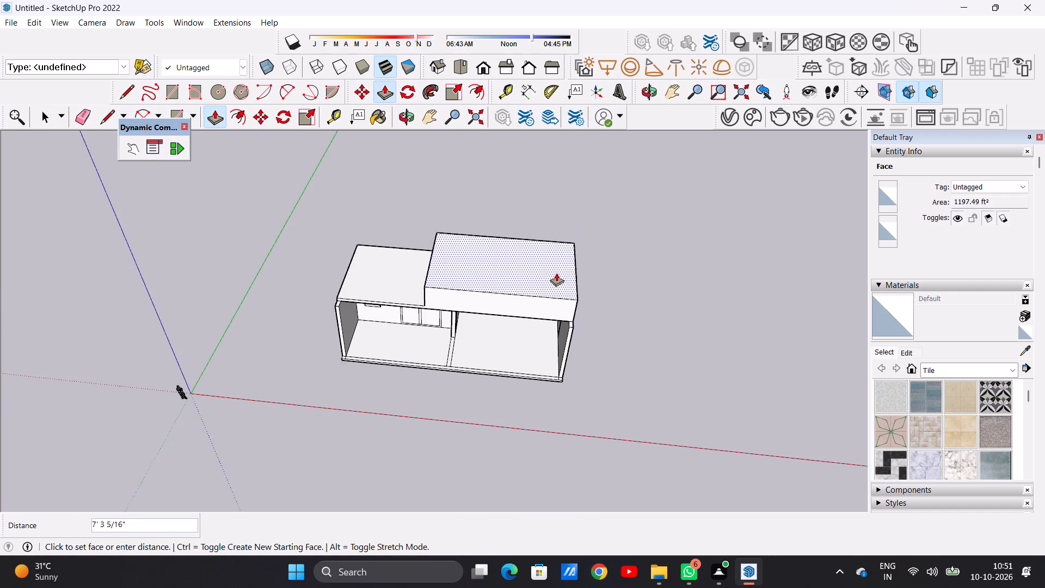
scroll(514, 292, "down", 11)
middle_click_drag(535, 246, 531, 184)
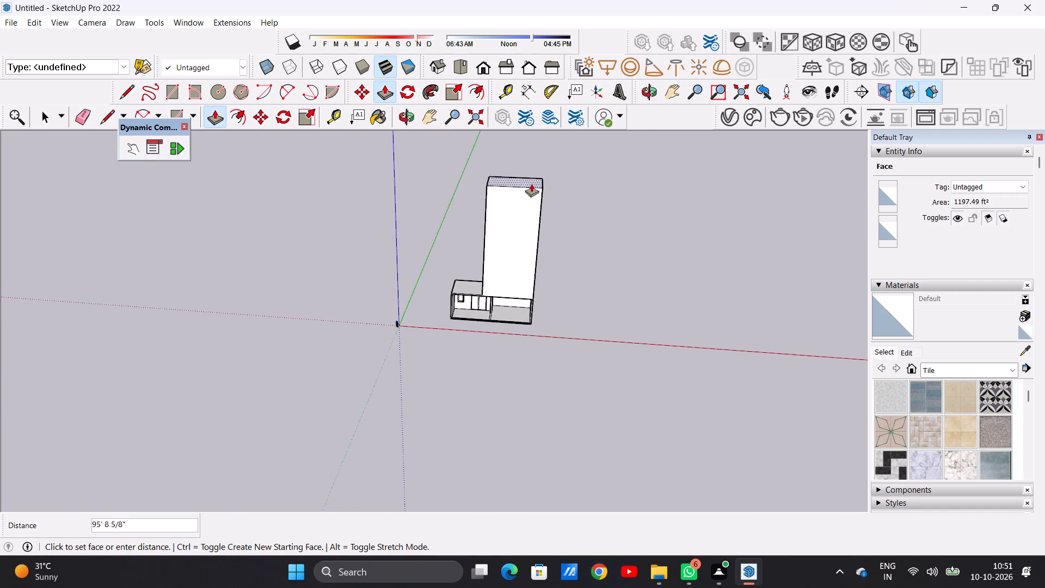
scroll(527, 203, "up", 6)
middle_click_drag(543, 228, 536, 166)
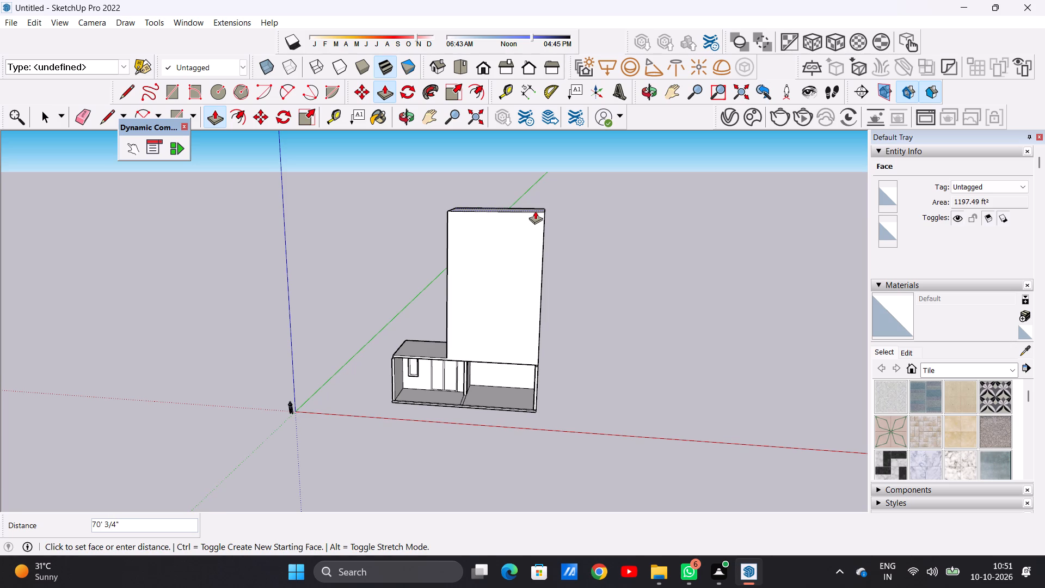
left_click(535, 211)
key("space")
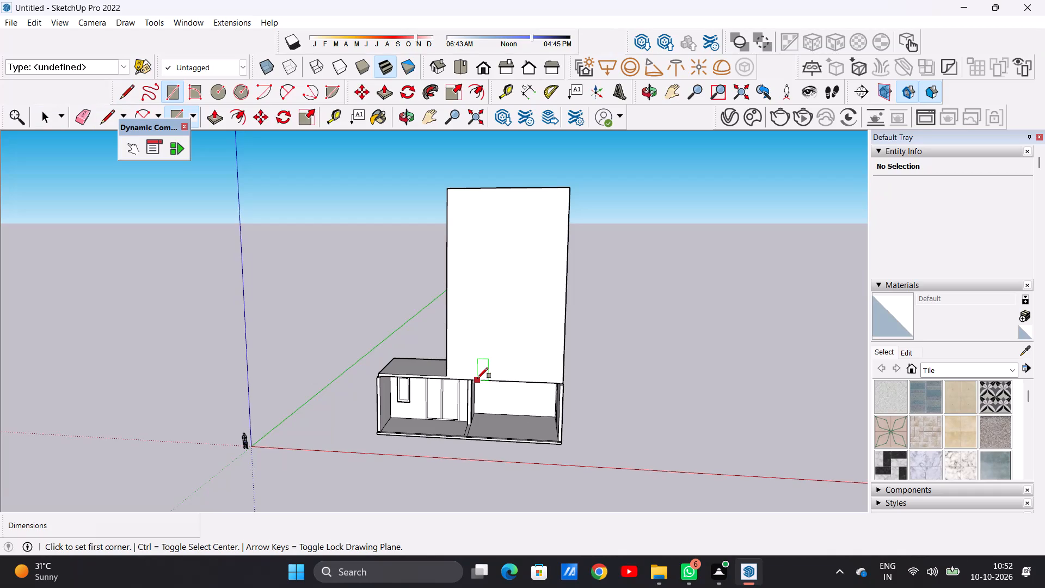
Draw a vertical line 1' long on the slab's front face, from the tower's lower corner down to the slab's bottom edge.
scroll(477, 378, "up", 14)
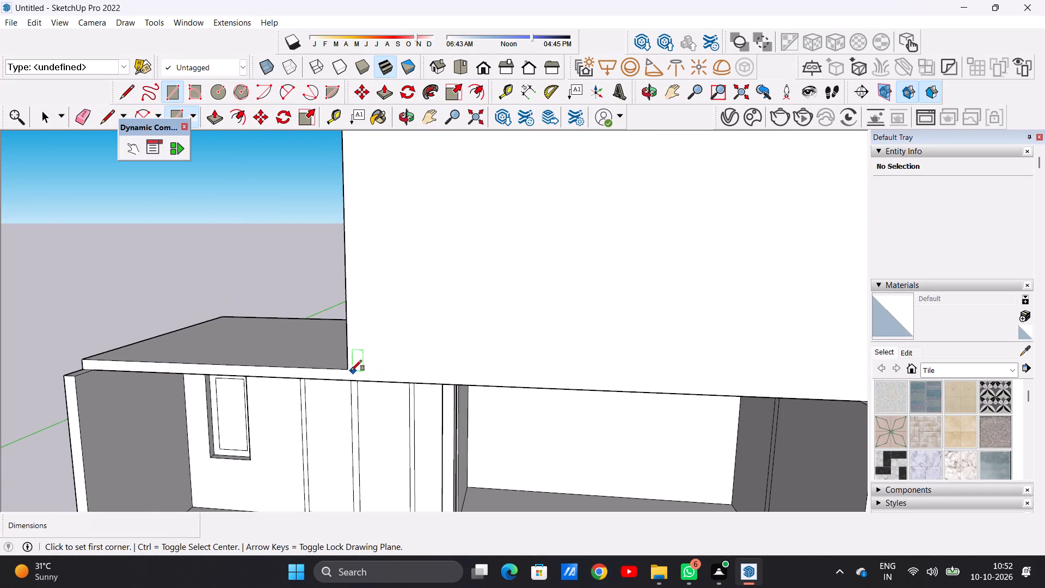
key("space")
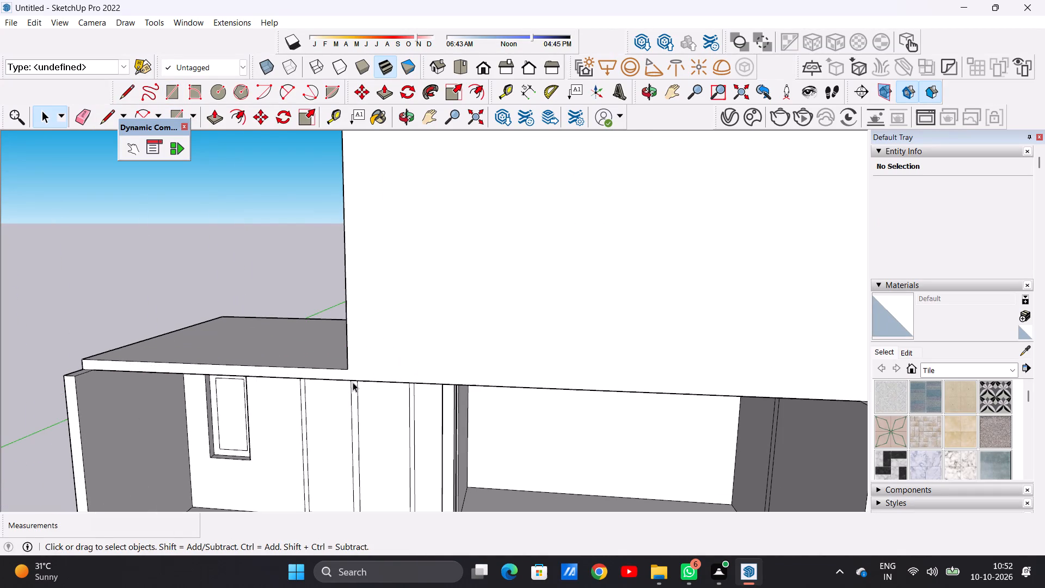
type("L")
scroll(349, 405, "up", 7)
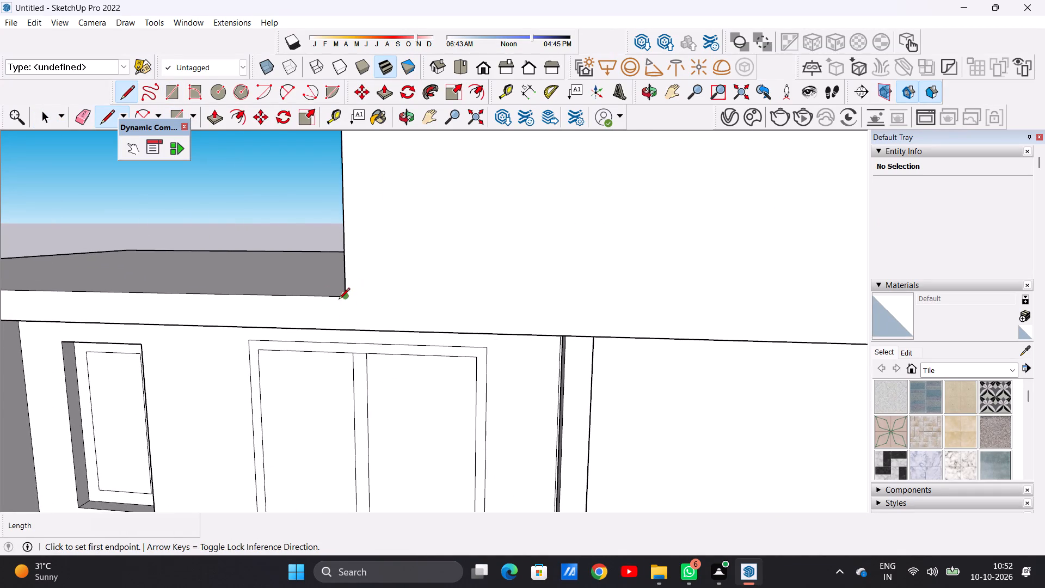
left_click(344, 297)
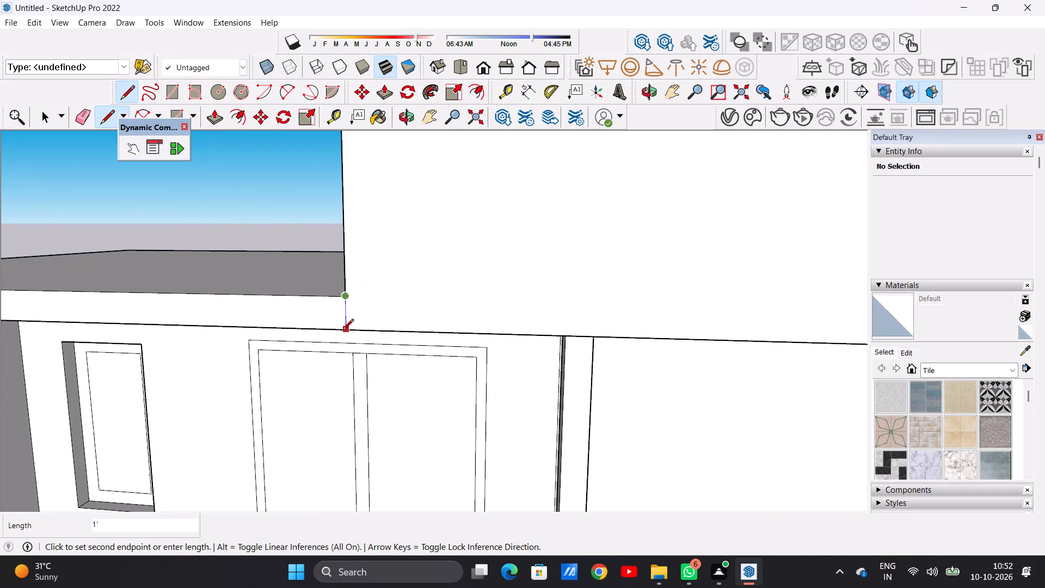
left_click(342, 331)
key("space")
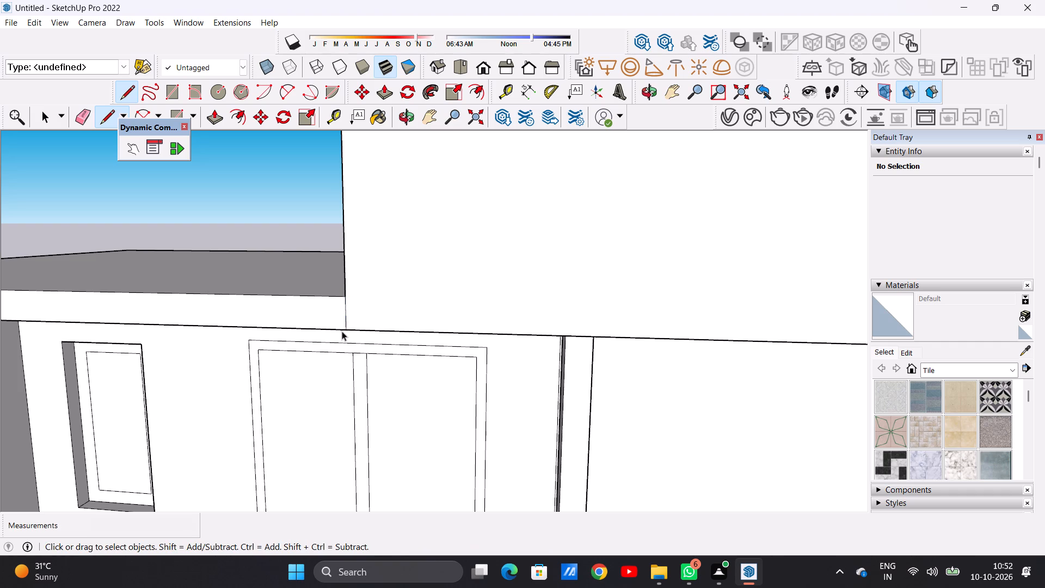
Draw a rectangle about 12' 8 1/4" by 71' 3/4" on the tower's front face, from the slab's bottom edge to the tower's top edge.
key("r")
scroll(366, 414, "down", 15)
scroll(416, 397, "up", 7)
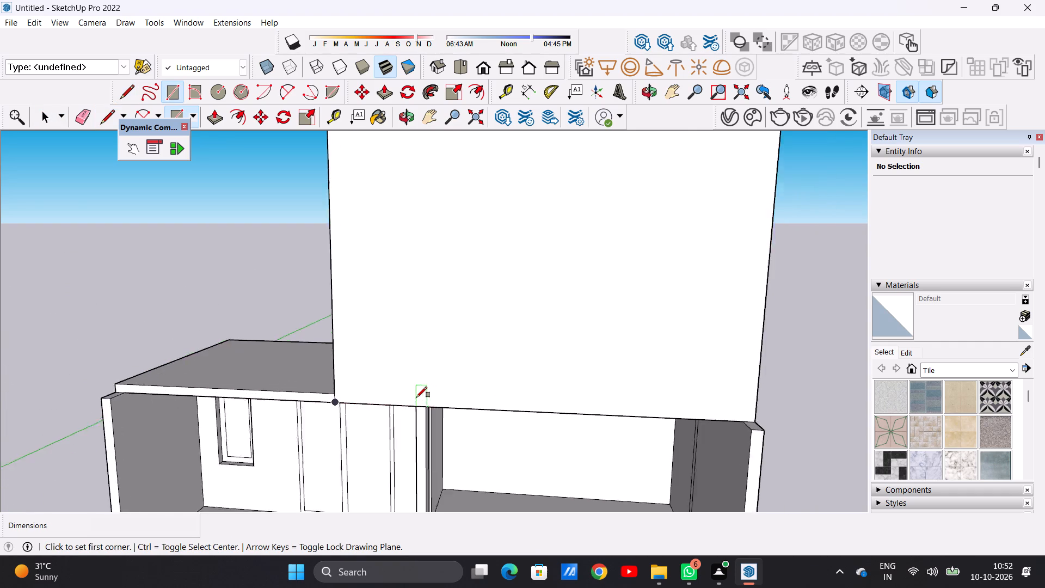
scroll(416, 397, "up", 3)
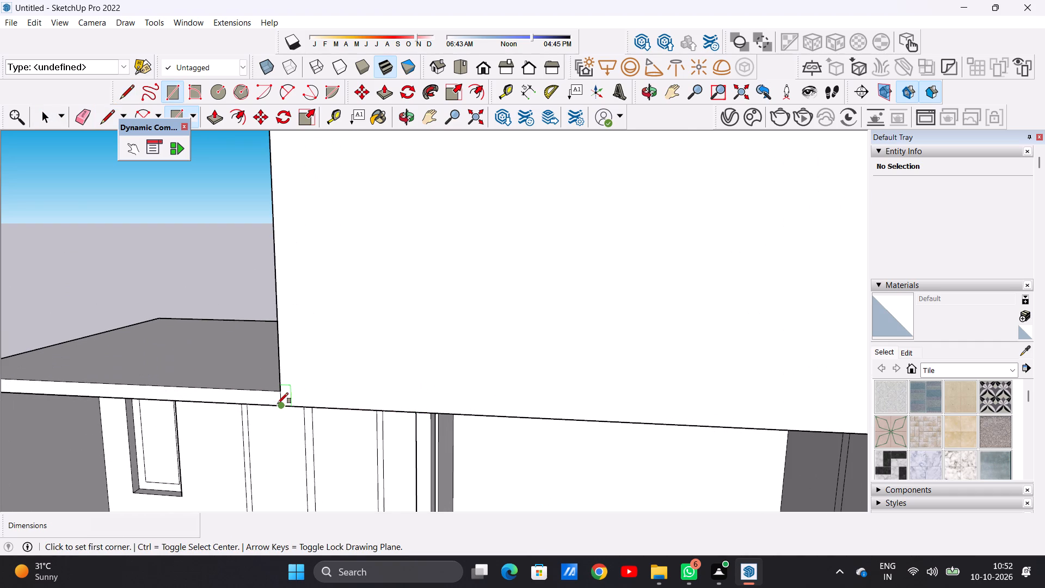
left_click(313, 404)
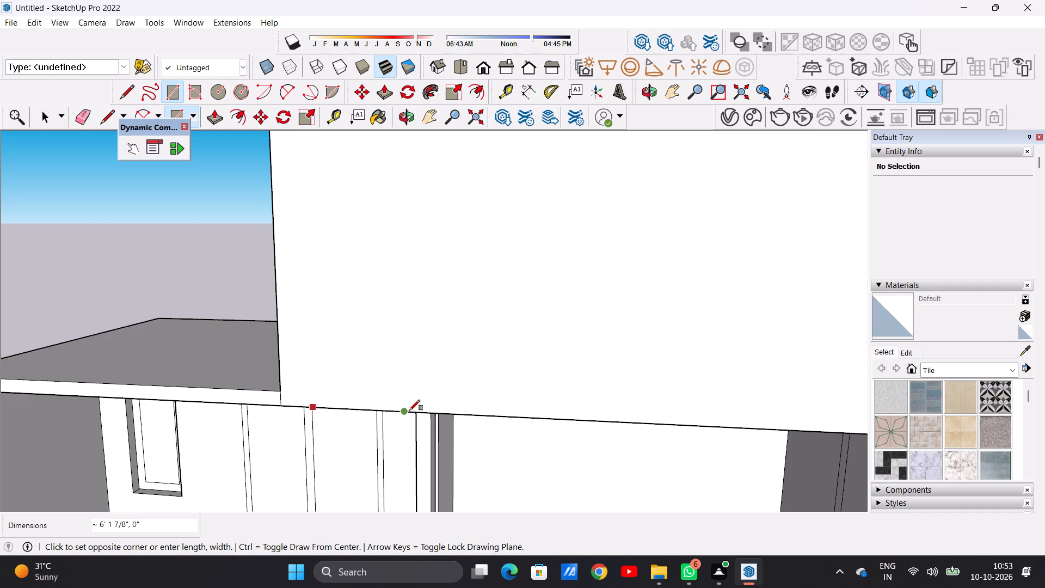
left_click(409, 411)
scroll(430, 340, "down", 5)
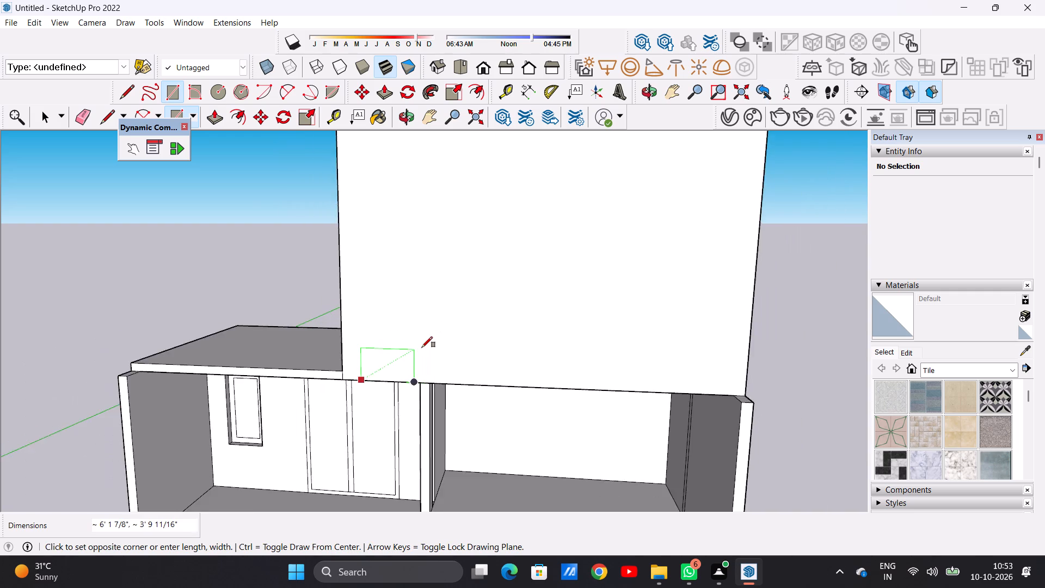
scroll(422, 347, "down", 12)
scroll(444, 238, "down", 11)
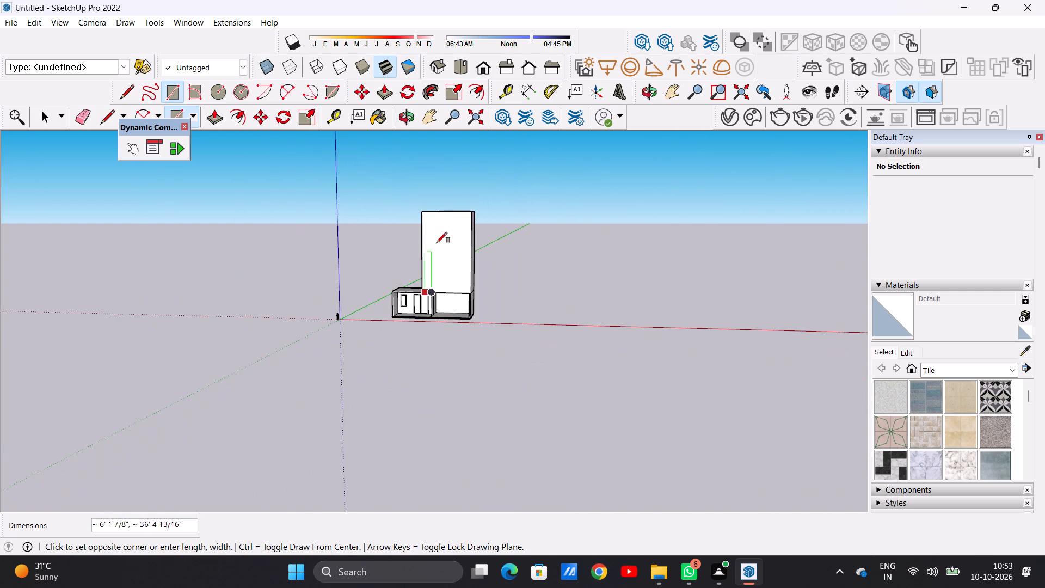
scroll(445, 219, "up", 9)
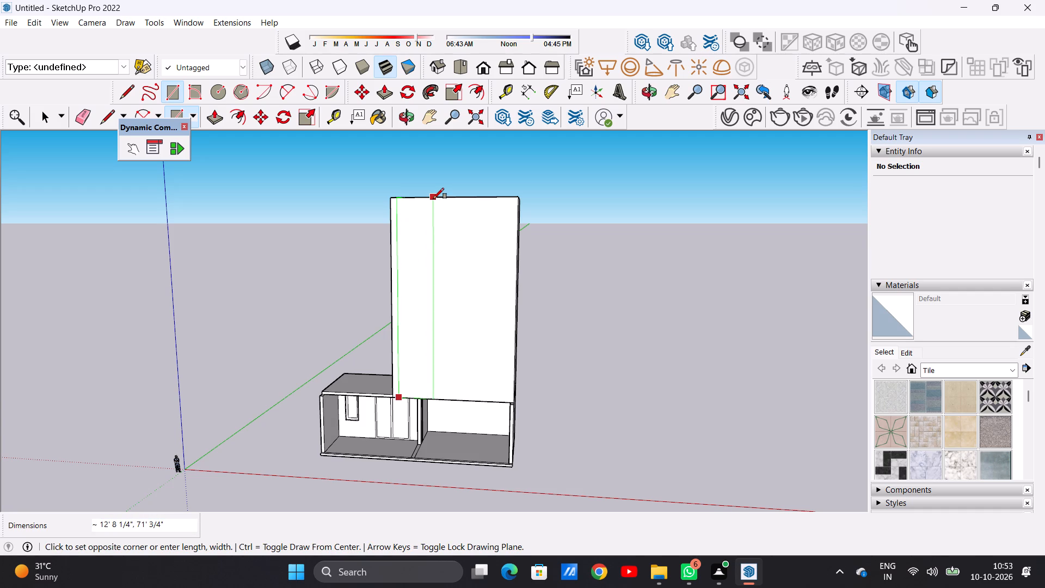
left_click(433, 199)
left_click(433, 199)
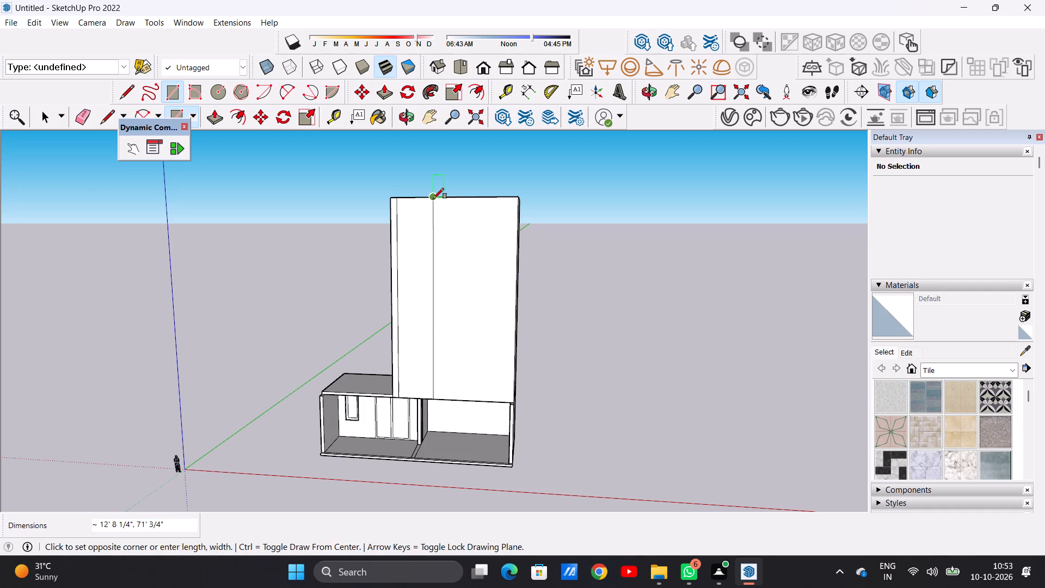
key("space")
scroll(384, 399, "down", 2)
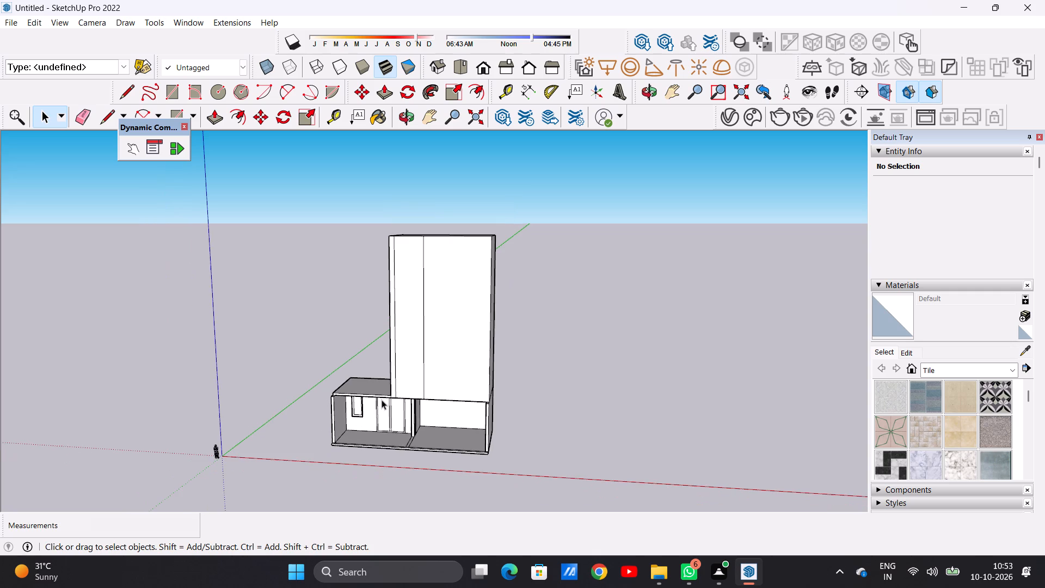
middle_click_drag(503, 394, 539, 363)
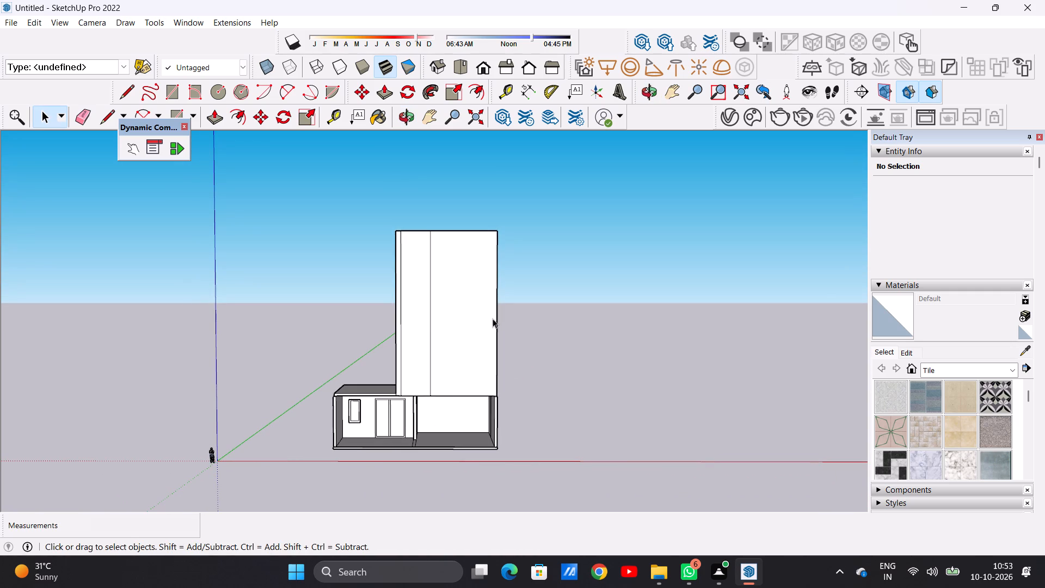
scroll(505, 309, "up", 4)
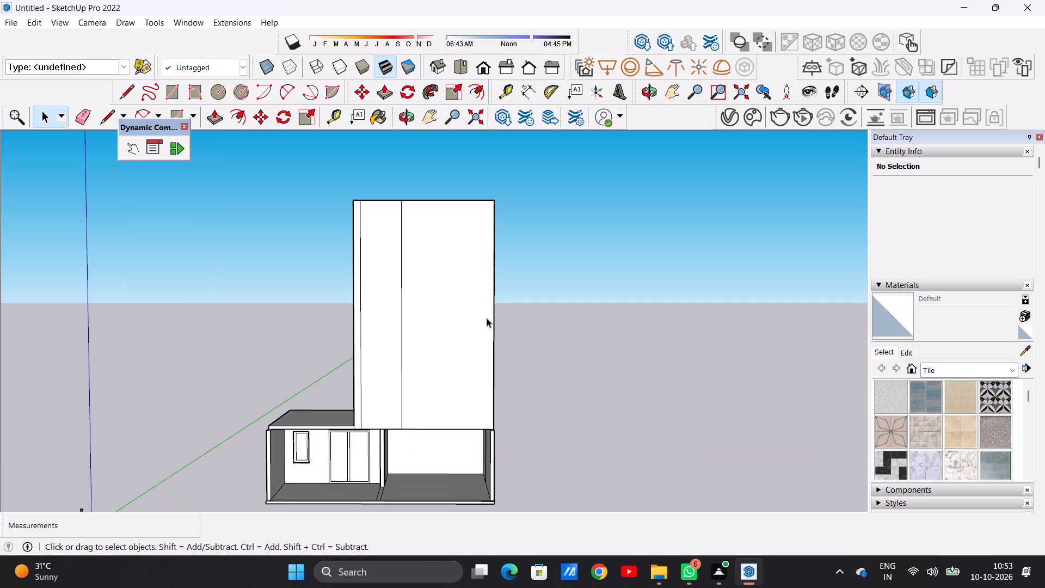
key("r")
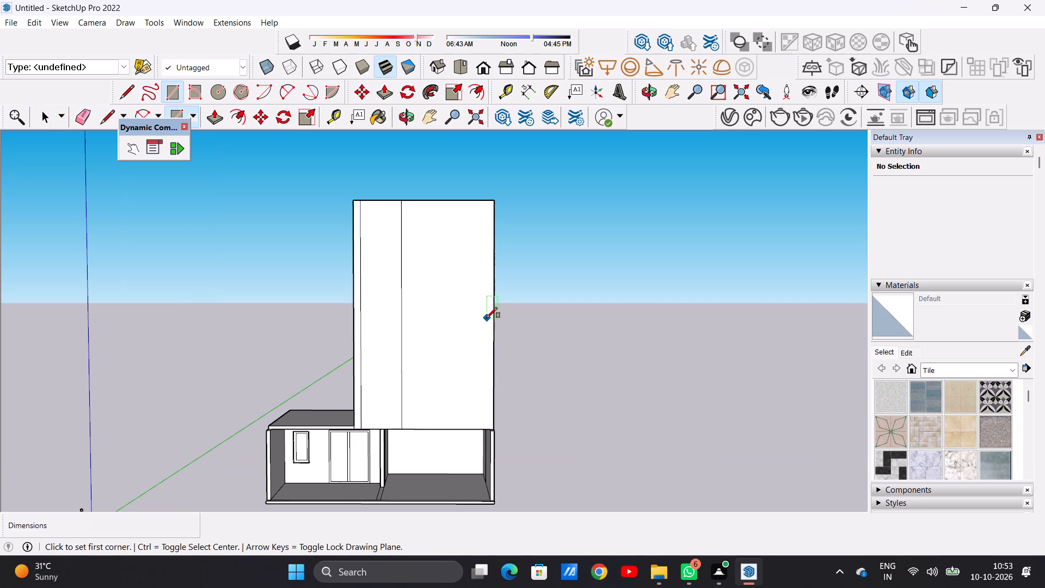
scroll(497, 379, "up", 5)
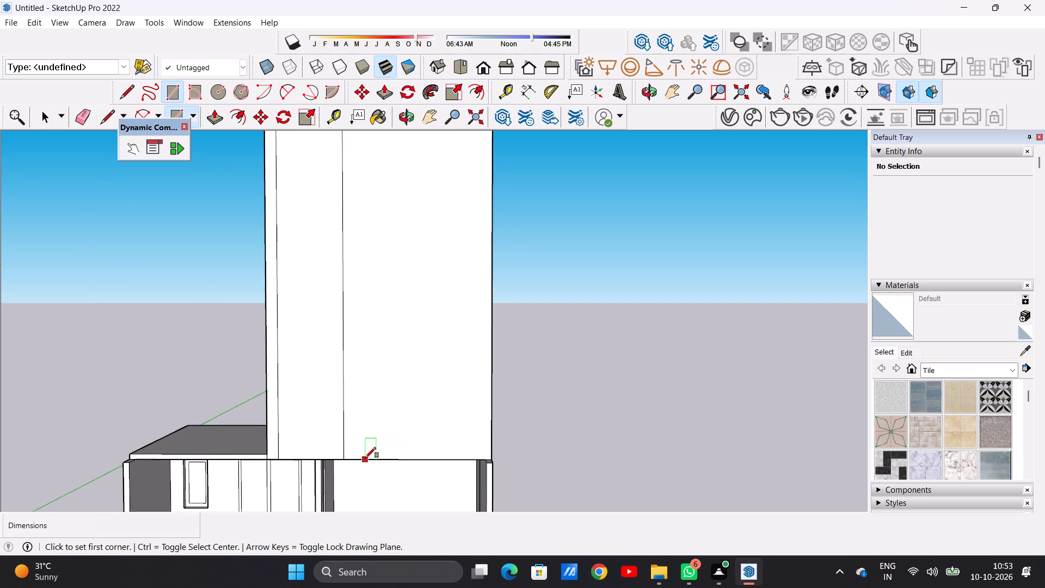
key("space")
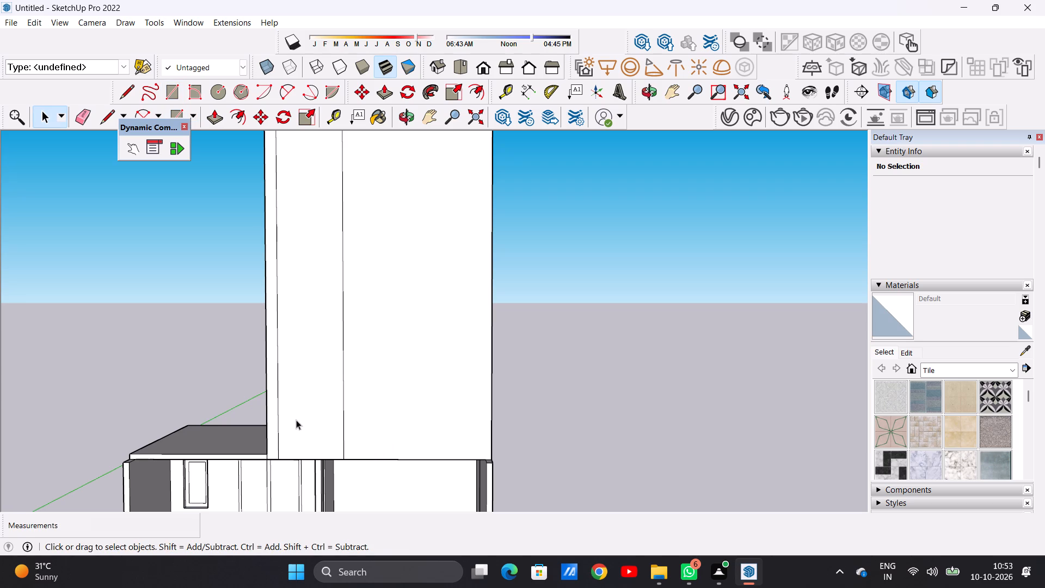
Move the tall rectangle's inner vertical edge about 1' 2 1/8" toward the low roof side, narrowing the strip.
scroll(289, 452, "down", 9)
scroll(339, 424, "up", 8)
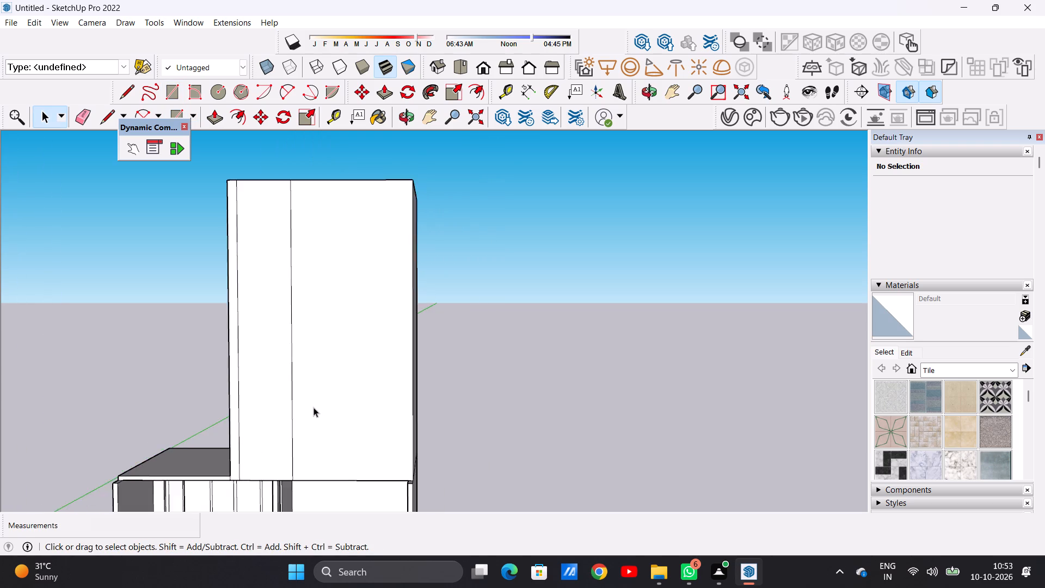
scroll(313, 407, "up", 7)
scroll(312, 407, "down", 1)
left_click(265, 405)
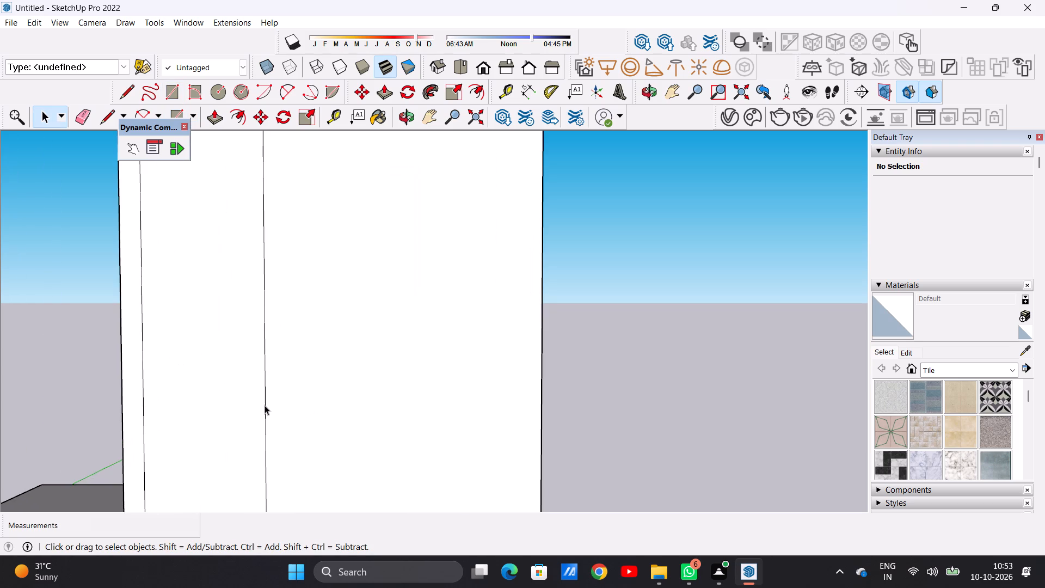
key("m")
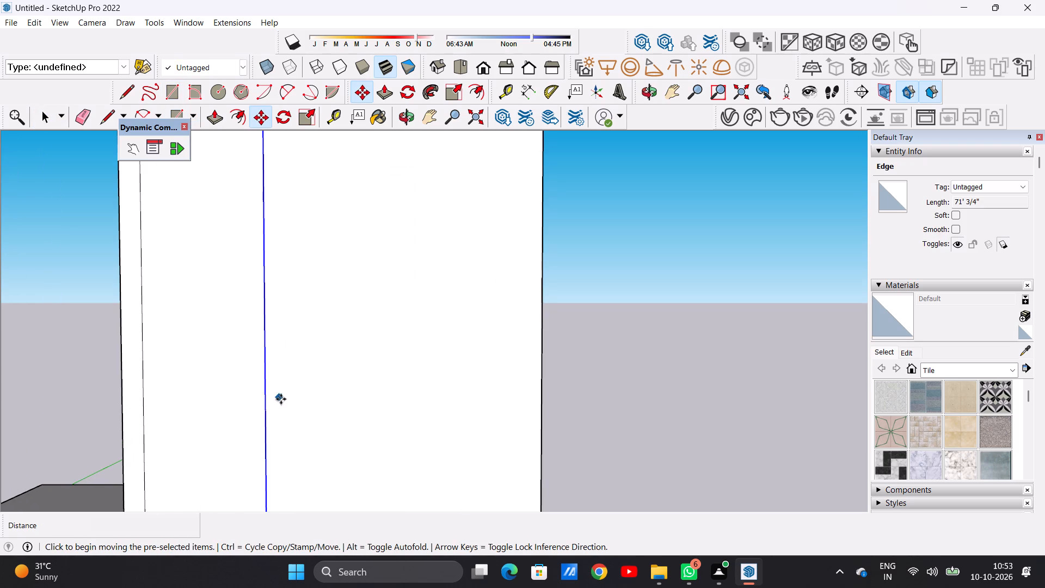
scroll(285, 401, "down", 11)
scroll(287, 463, "up", 16)
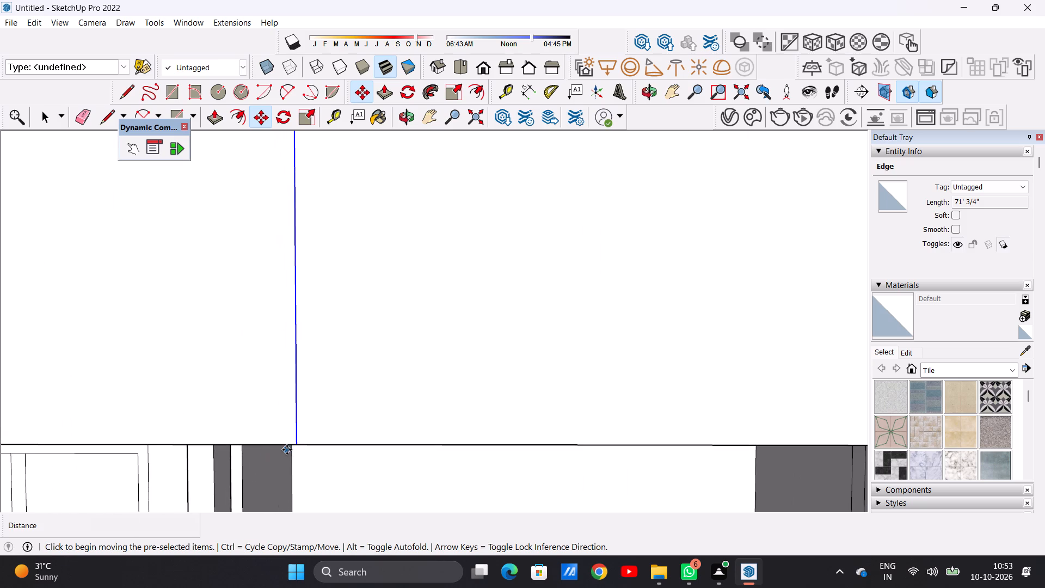
left_click(294, 446)
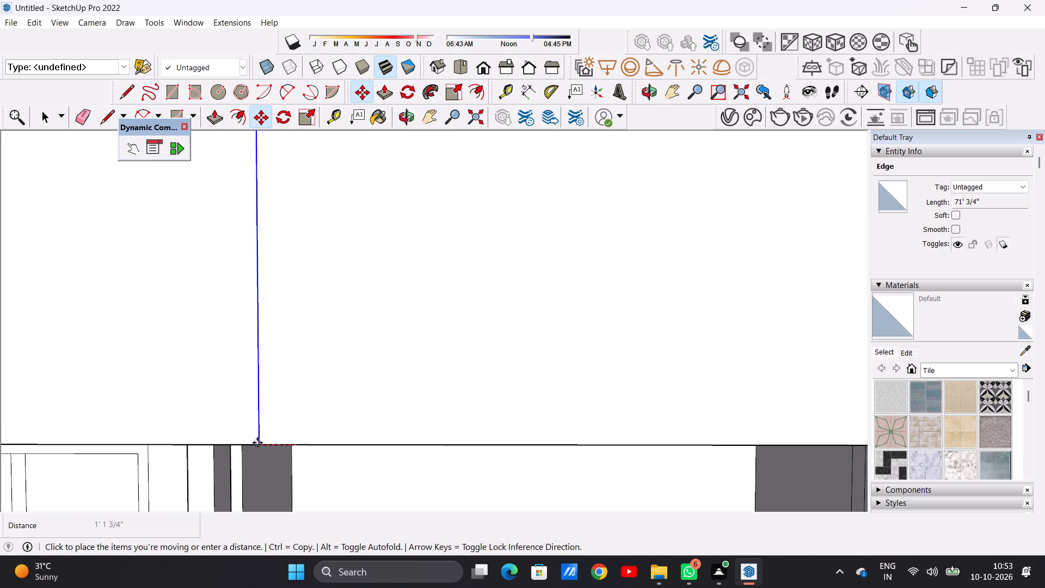
left_click(257, 443)
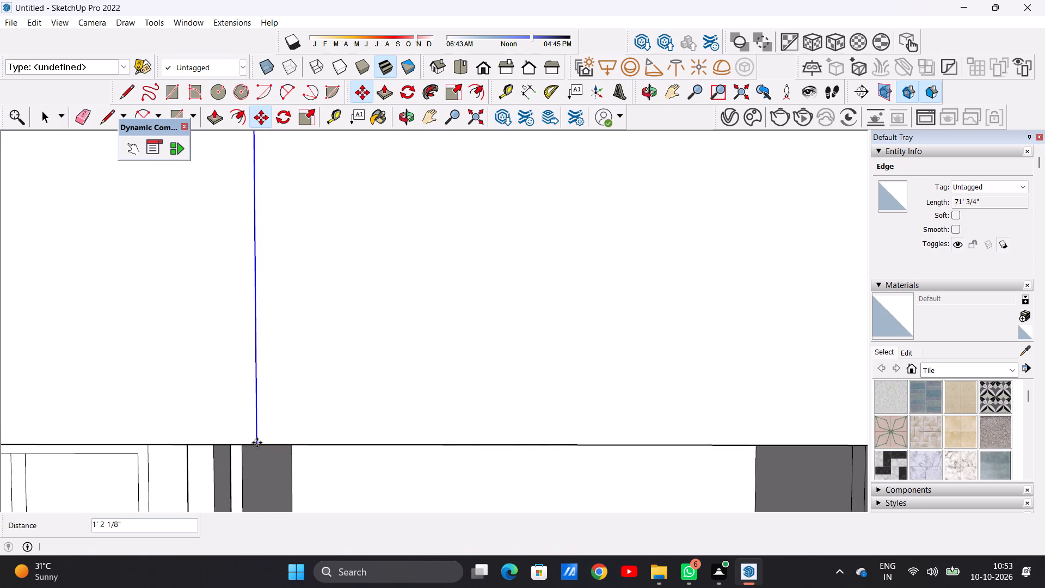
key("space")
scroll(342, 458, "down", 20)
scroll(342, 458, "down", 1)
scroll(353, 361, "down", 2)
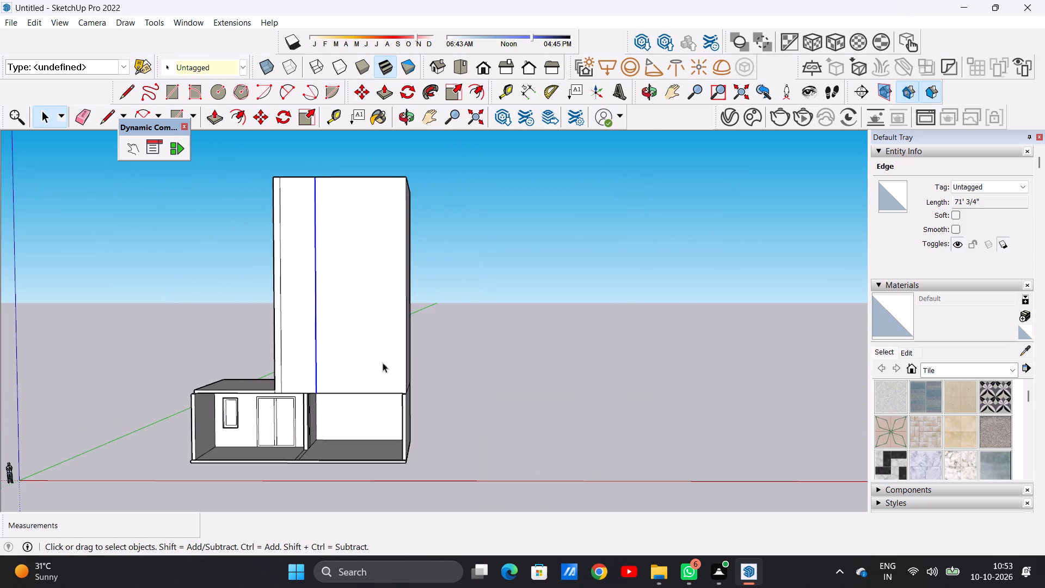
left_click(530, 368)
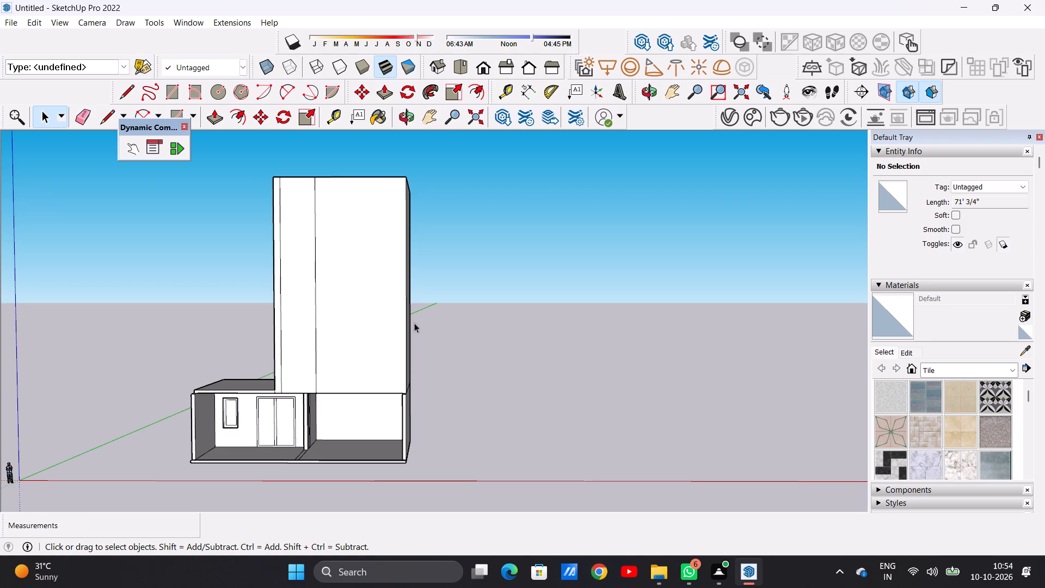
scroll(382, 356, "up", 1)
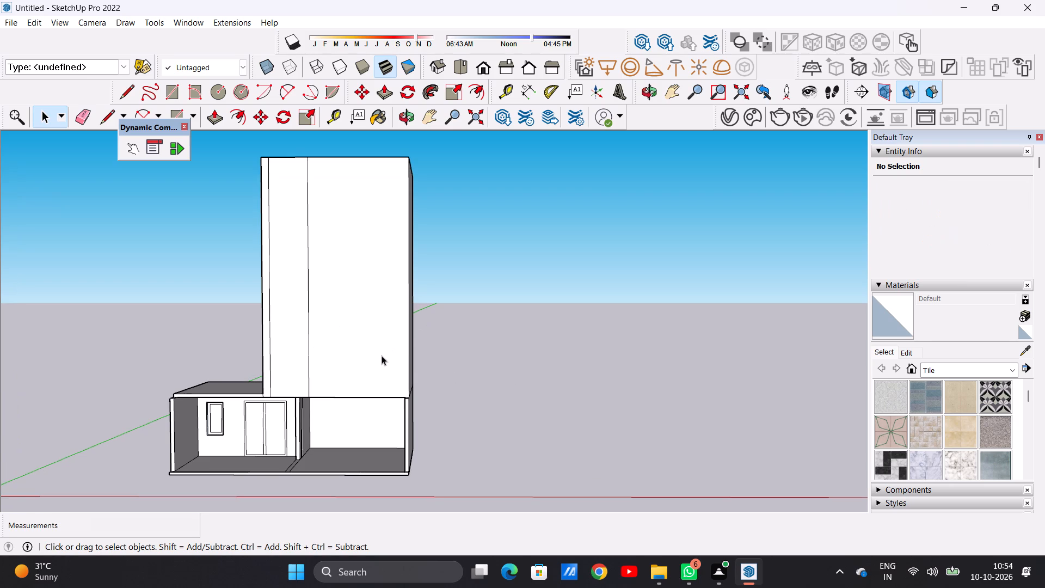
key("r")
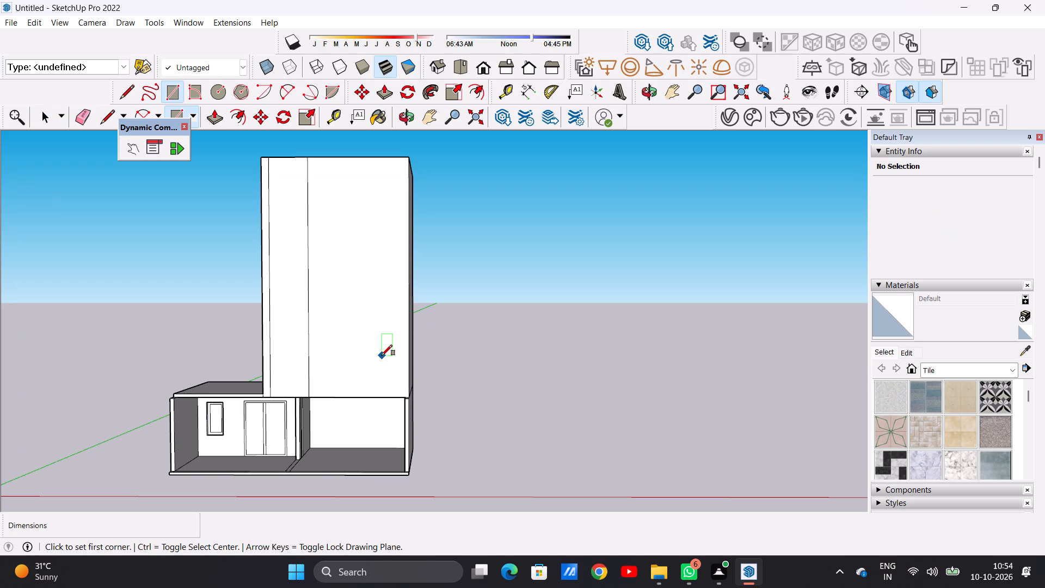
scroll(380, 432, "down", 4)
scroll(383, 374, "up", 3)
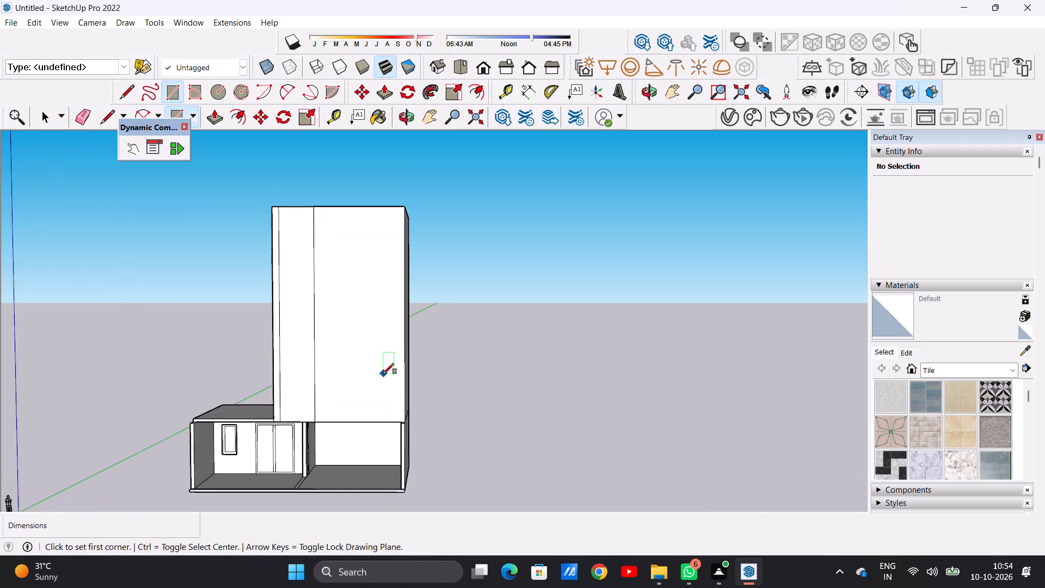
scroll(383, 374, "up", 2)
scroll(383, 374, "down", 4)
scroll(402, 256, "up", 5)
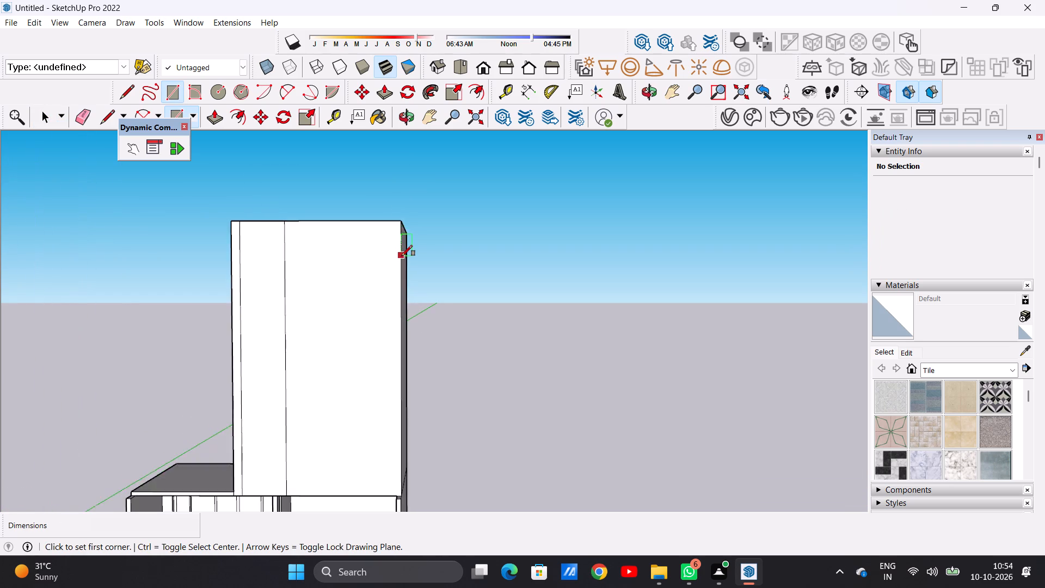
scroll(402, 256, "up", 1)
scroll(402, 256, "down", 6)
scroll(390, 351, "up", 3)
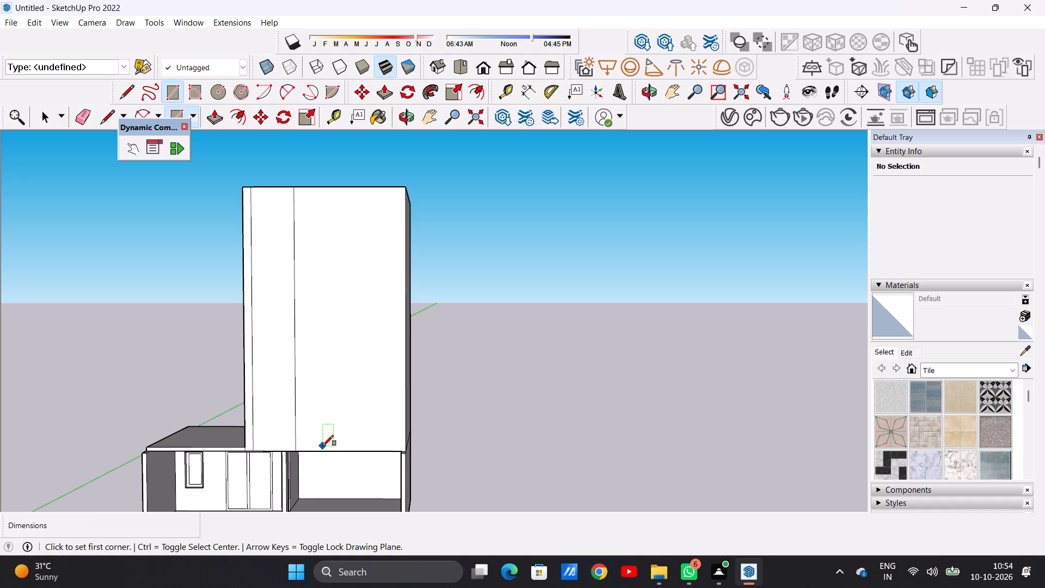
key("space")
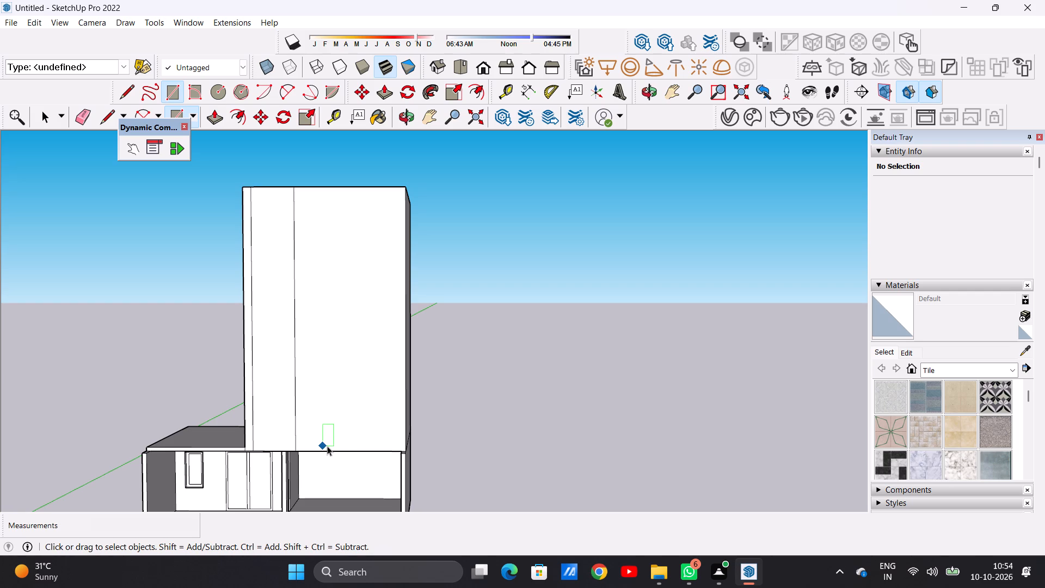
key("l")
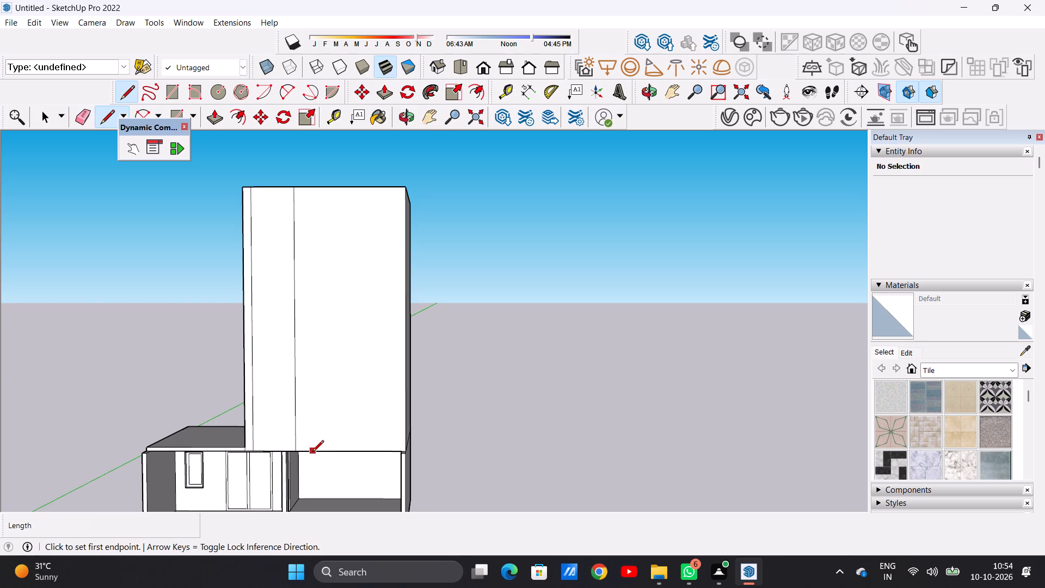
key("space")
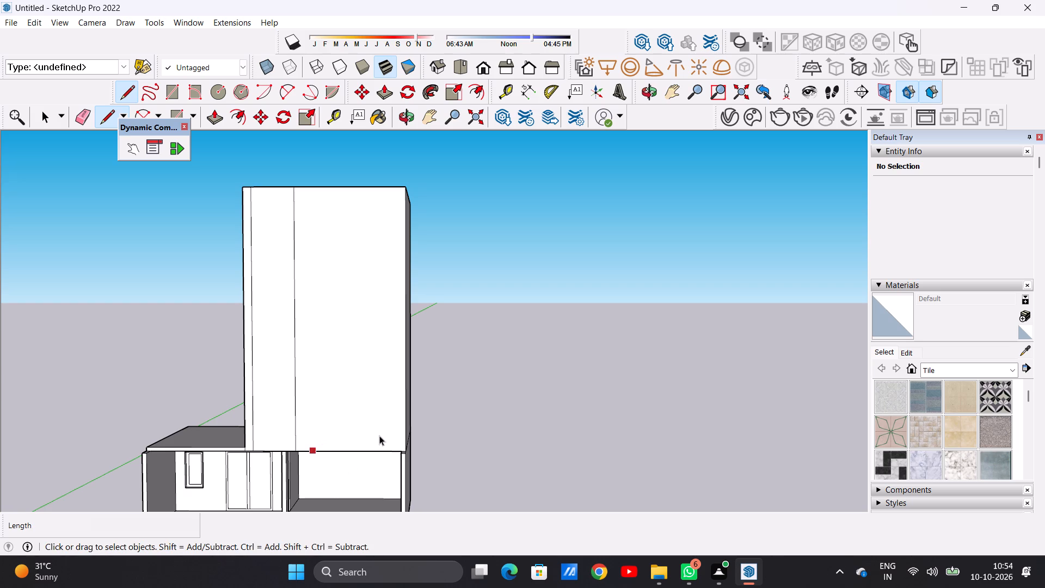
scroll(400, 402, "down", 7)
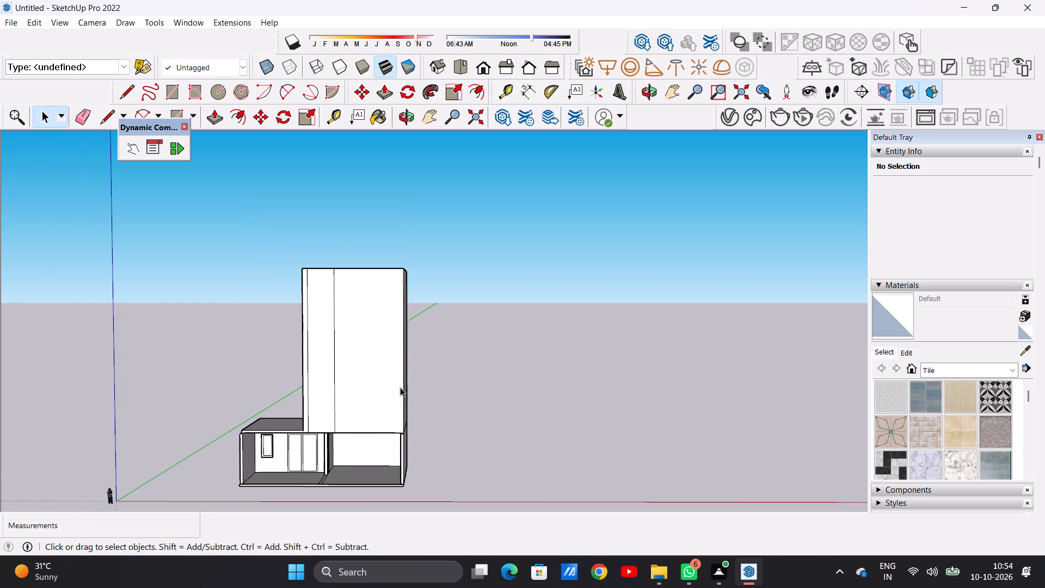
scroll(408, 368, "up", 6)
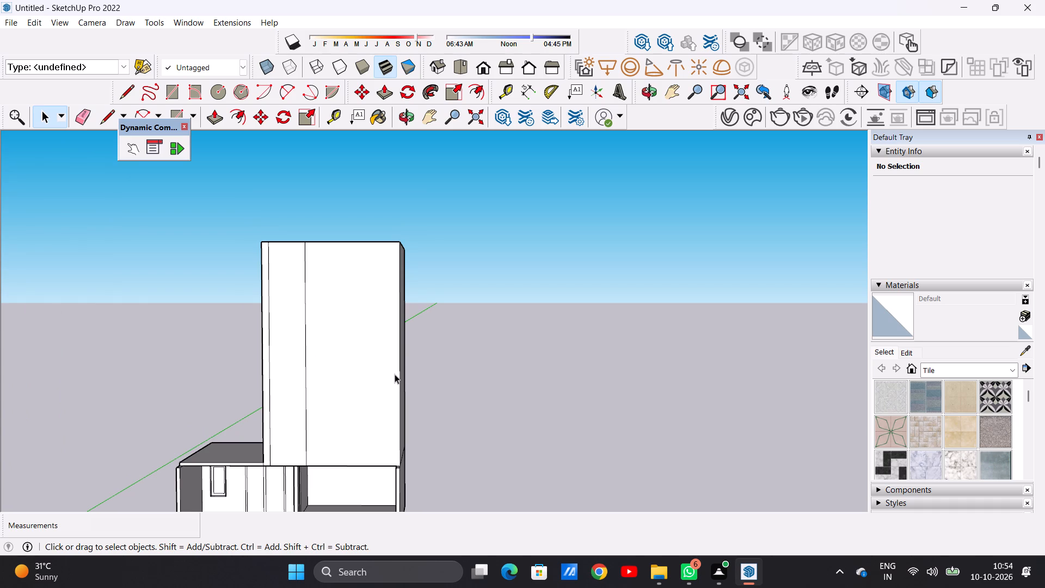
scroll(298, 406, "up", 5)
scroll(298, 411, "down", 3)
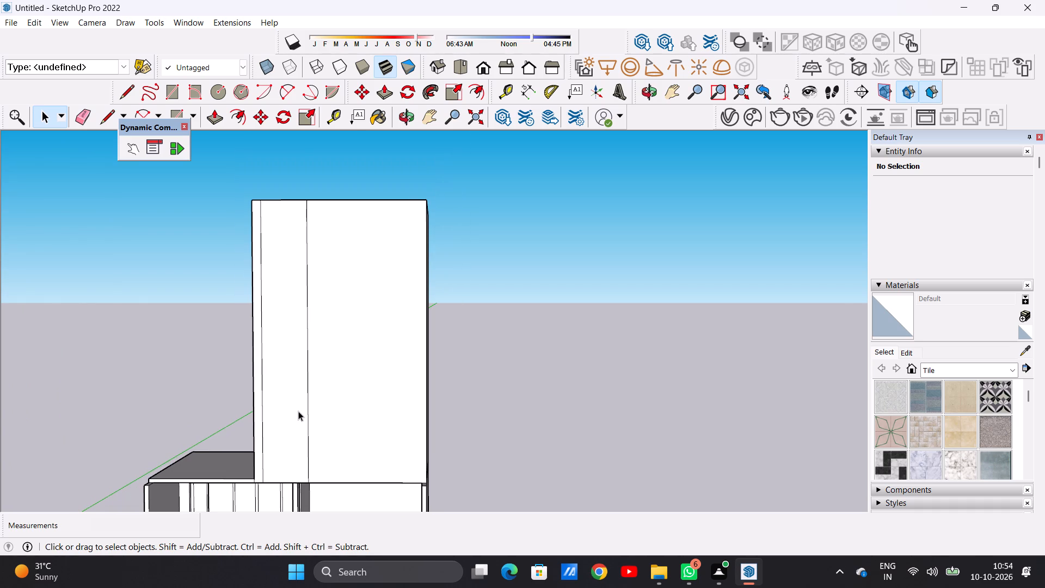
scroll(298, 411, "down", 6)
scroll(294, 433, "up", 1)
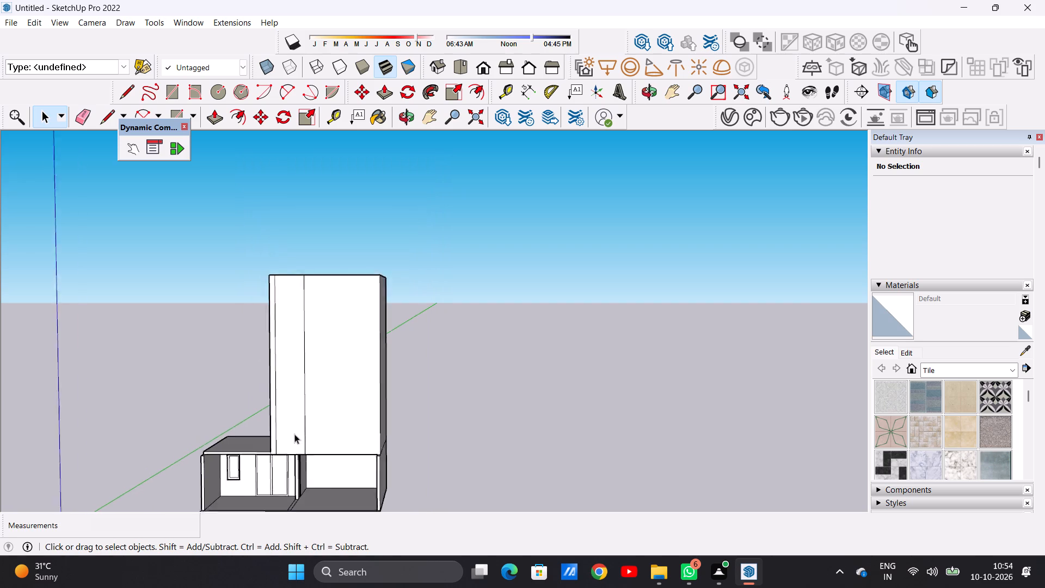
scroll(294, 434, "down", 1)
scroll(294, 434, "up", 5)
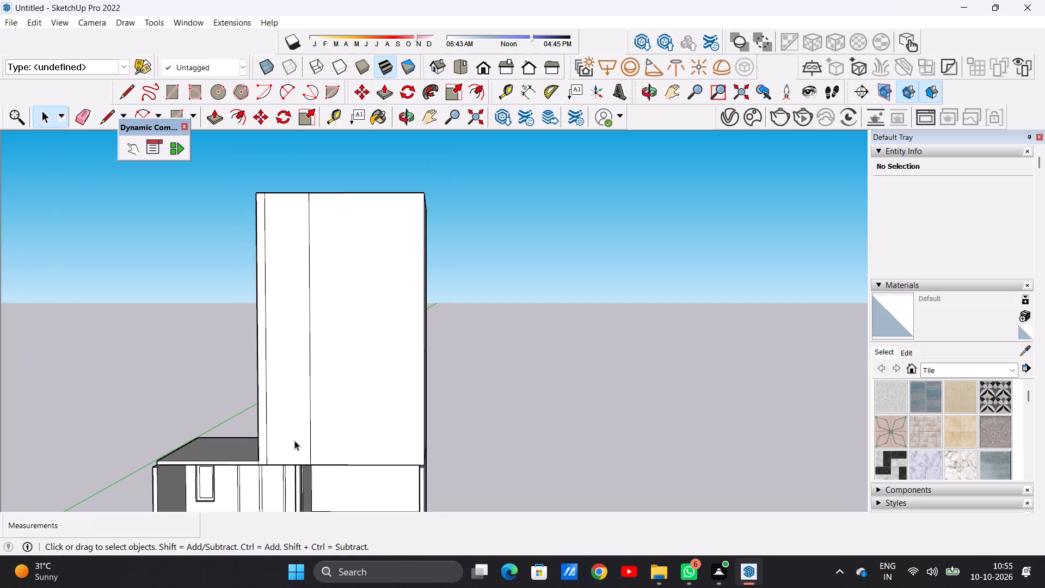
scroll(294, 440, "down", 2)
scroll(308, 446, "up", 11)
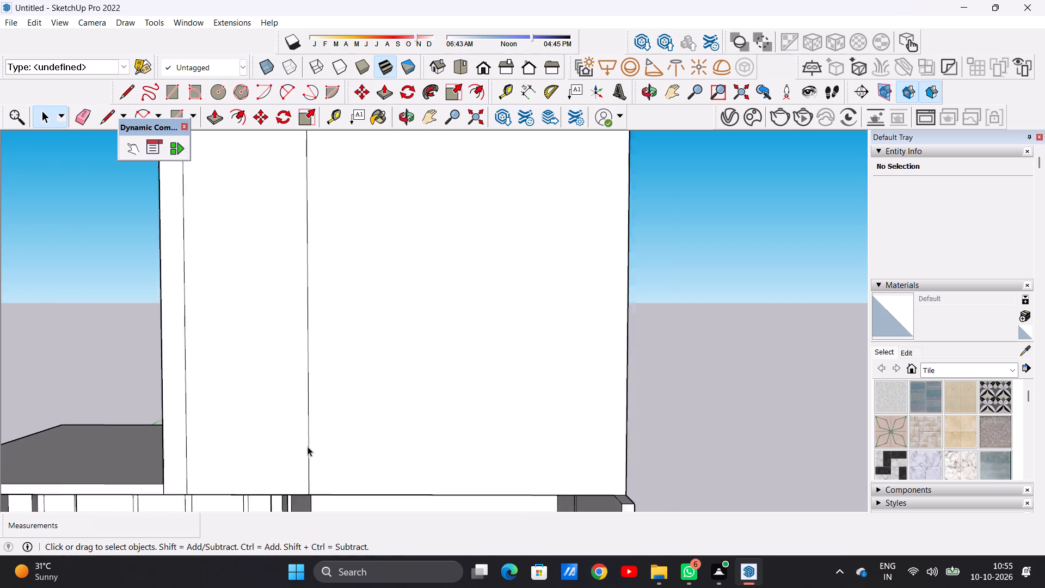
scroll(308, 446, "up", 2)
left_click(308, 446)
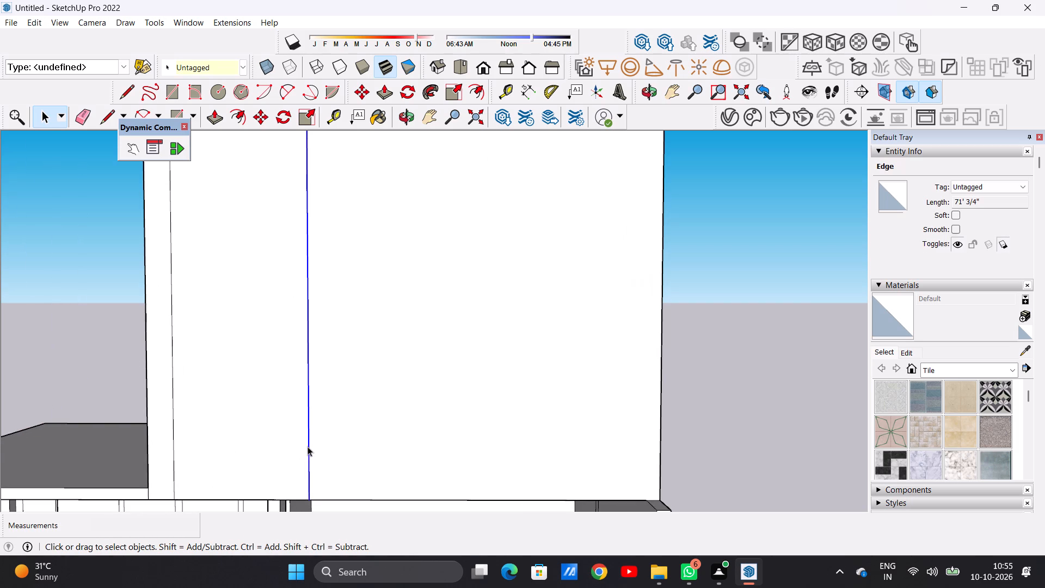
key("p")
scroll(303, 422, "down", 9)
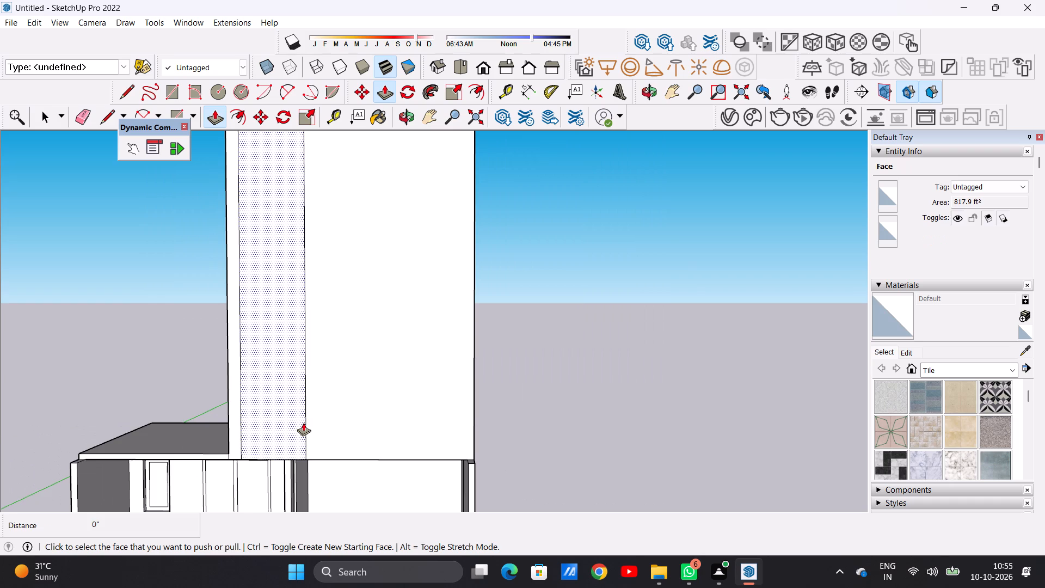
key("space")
Erase the full-height vertical edge nearest the low roof side on the tower's front face, merging the narrow outer strip.
scroll(308, 453, "up", 9)
scroll(303, 447, "down", 15)
scroll(266, 402, "up", 3)
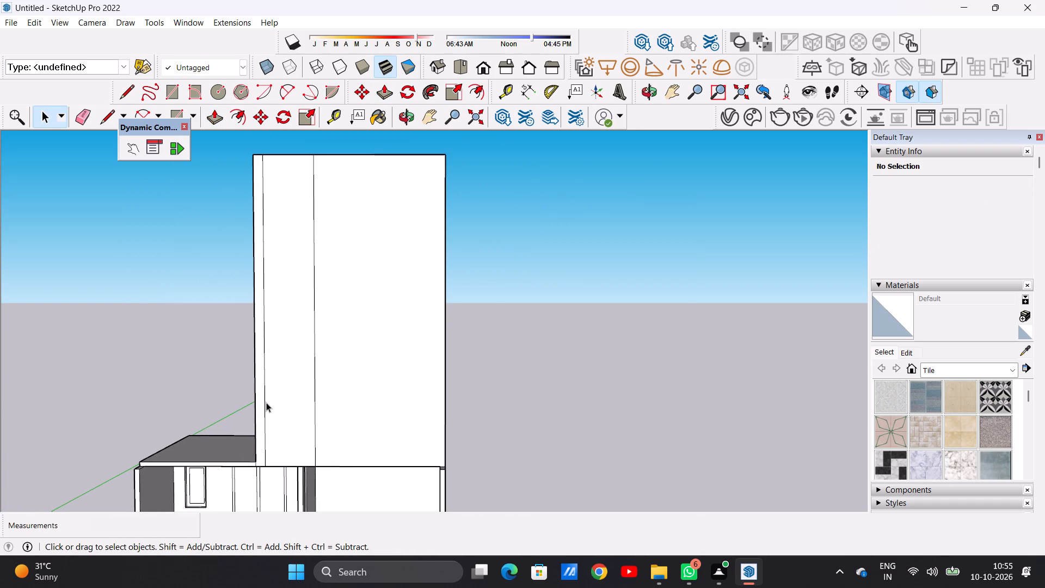
scroll(273, 400, "down", 1)
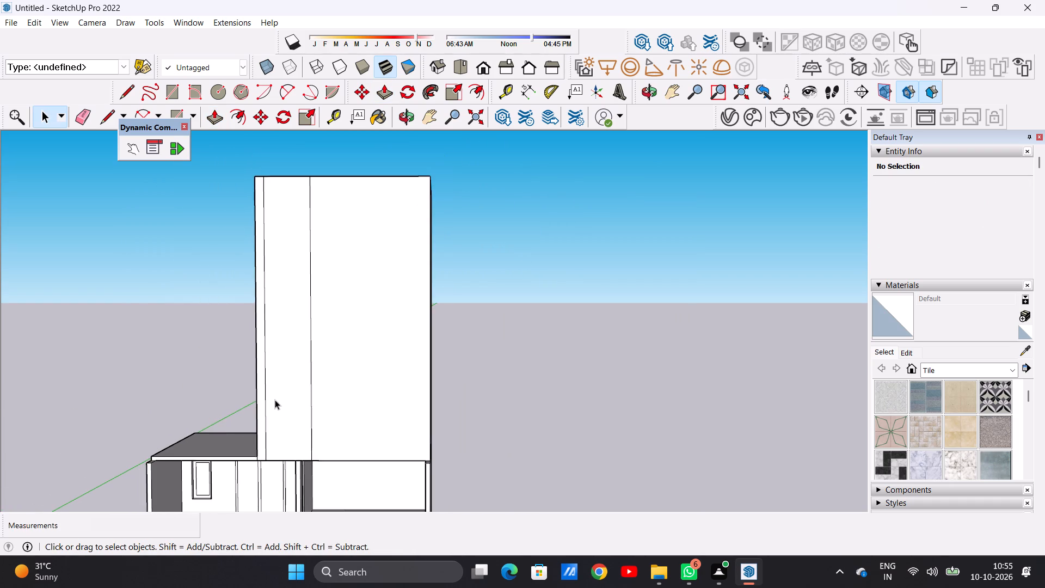
scroll(275, 400, "up", 10)
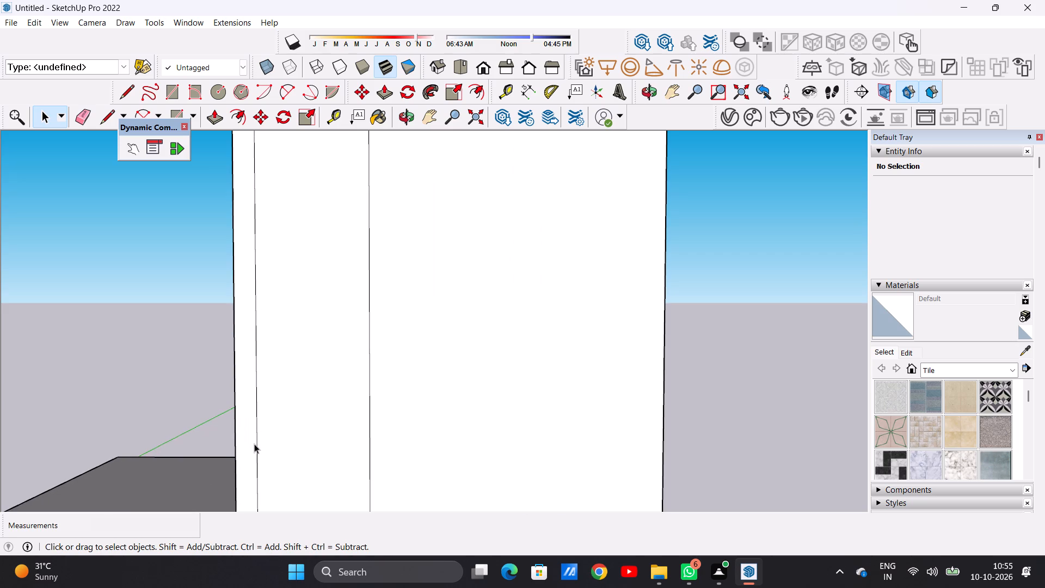
key("e")
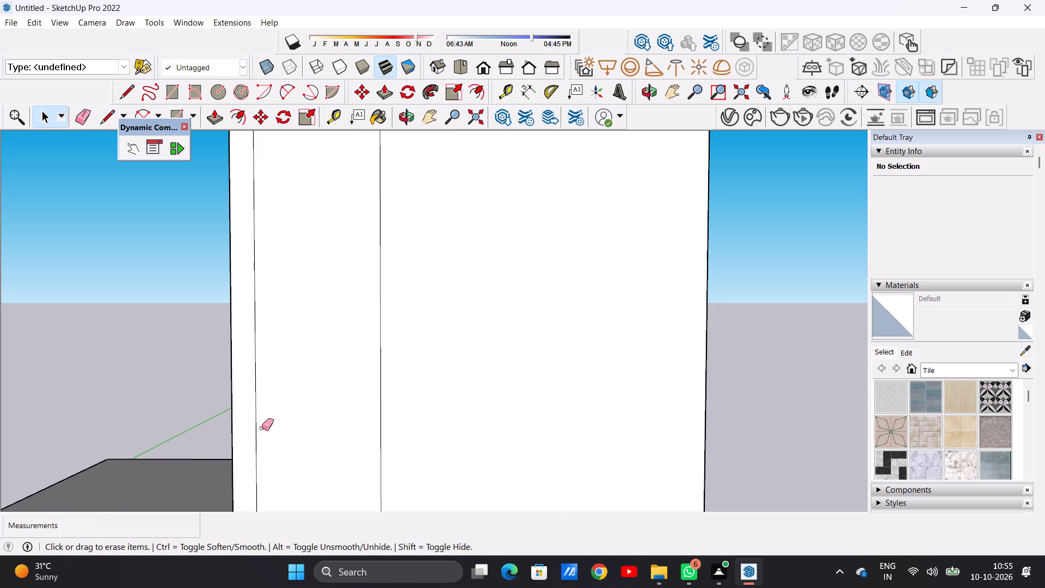
left_click(256, 439)
scroll(287, 459, "down", 8)
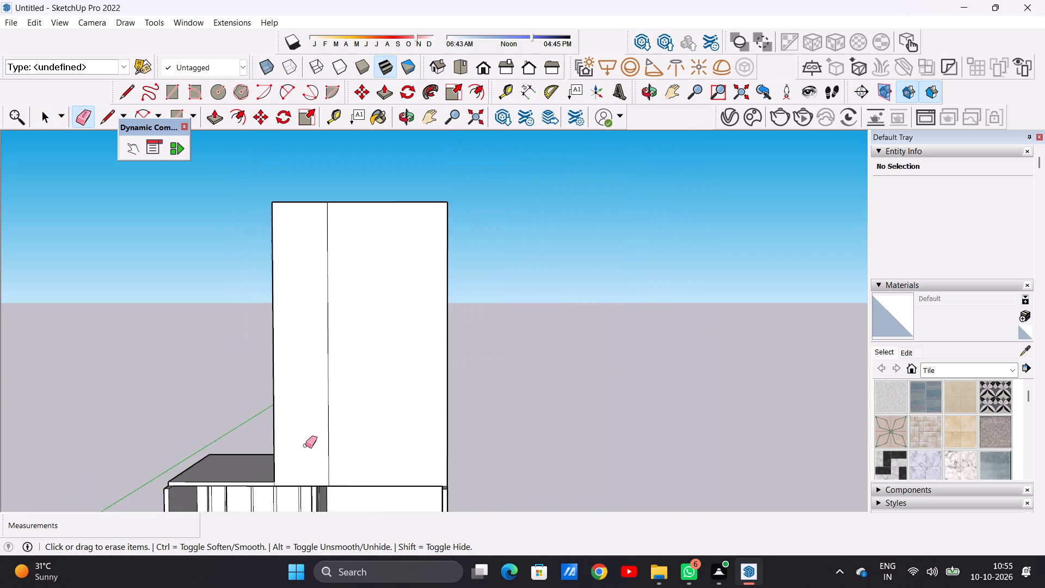
scroll(305, 445, "down", 5)
key("space")
Move the remaining full-height vertical edge on the tower's front face about 3' 4 1/4" toward the low roof side.
scroll(316, 440, "up", 14)
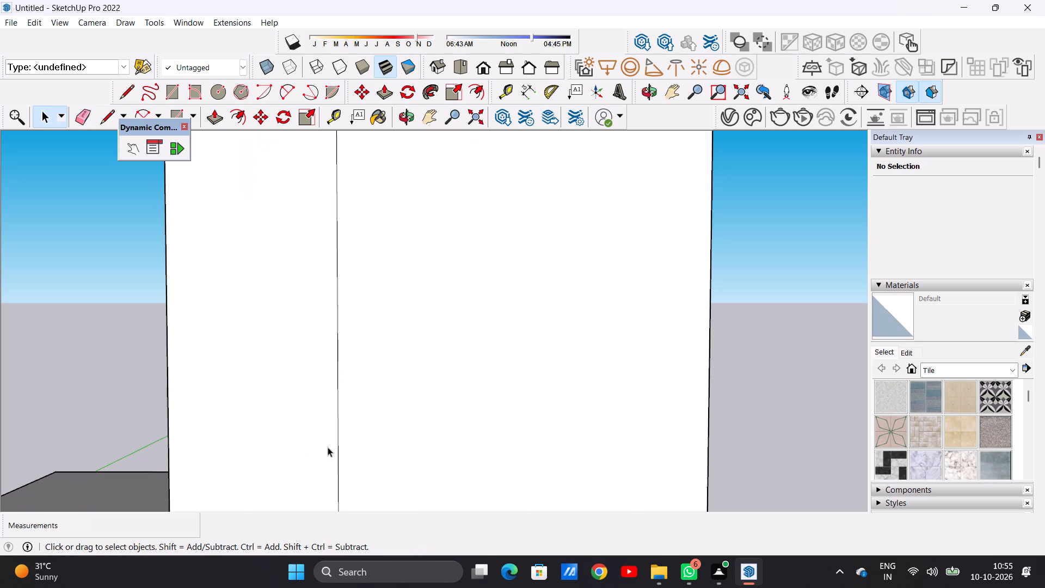
left_click(337, 427)
scroll(339, 434, "down", 15)
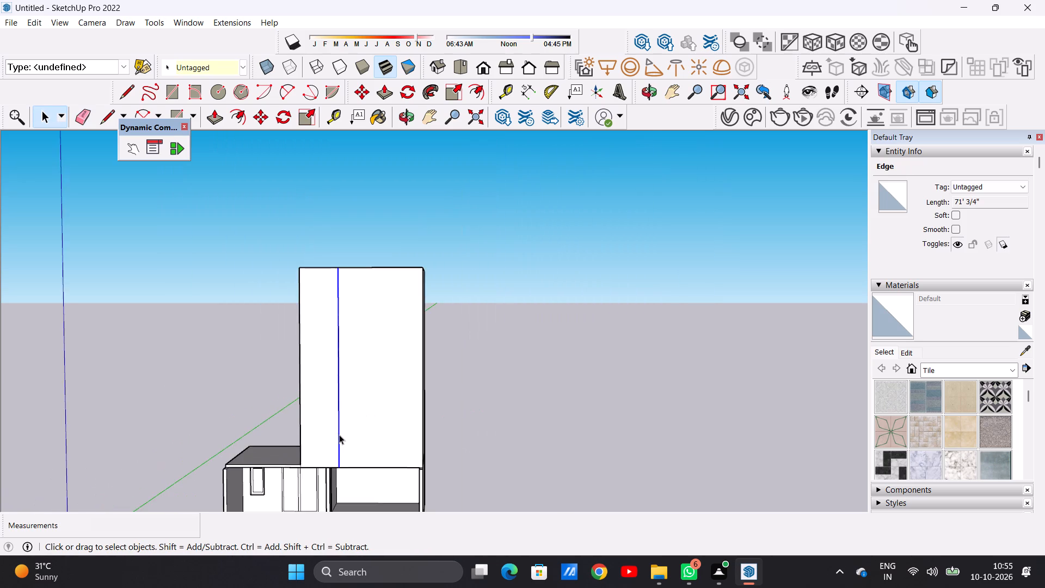
scroll(339, 434, "down", 2)
scroll(343, 458, "up", 14)
key("m")
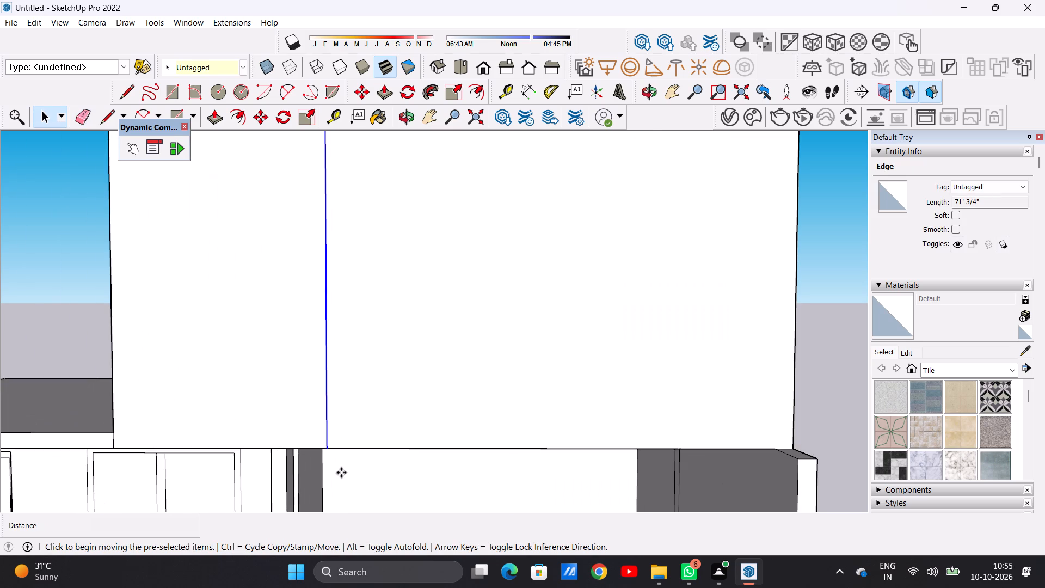
left_click(326, 451)
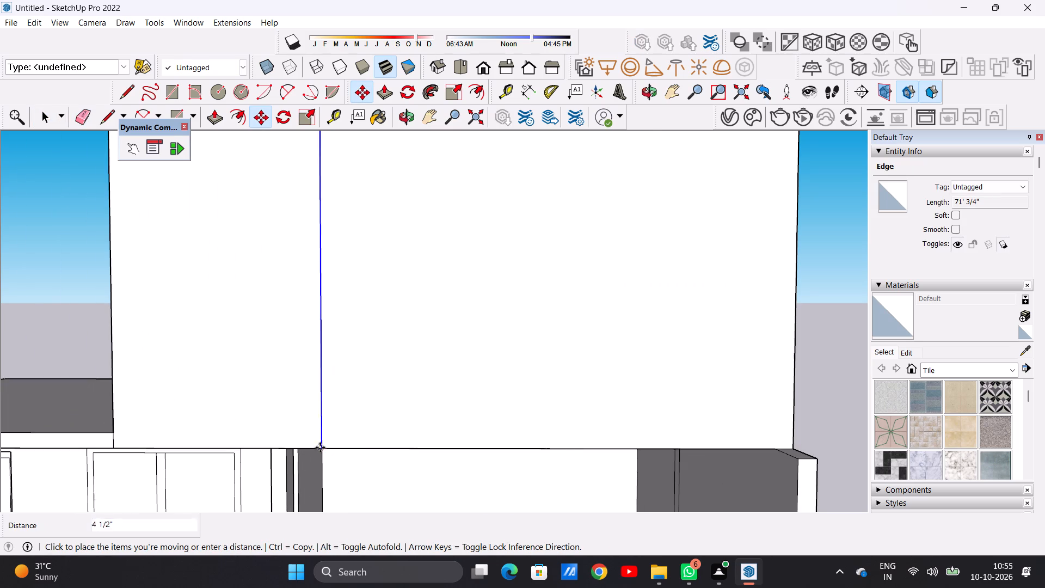
left_click(273, 446)
key("space")
scroll(343, 462, "down", 2)
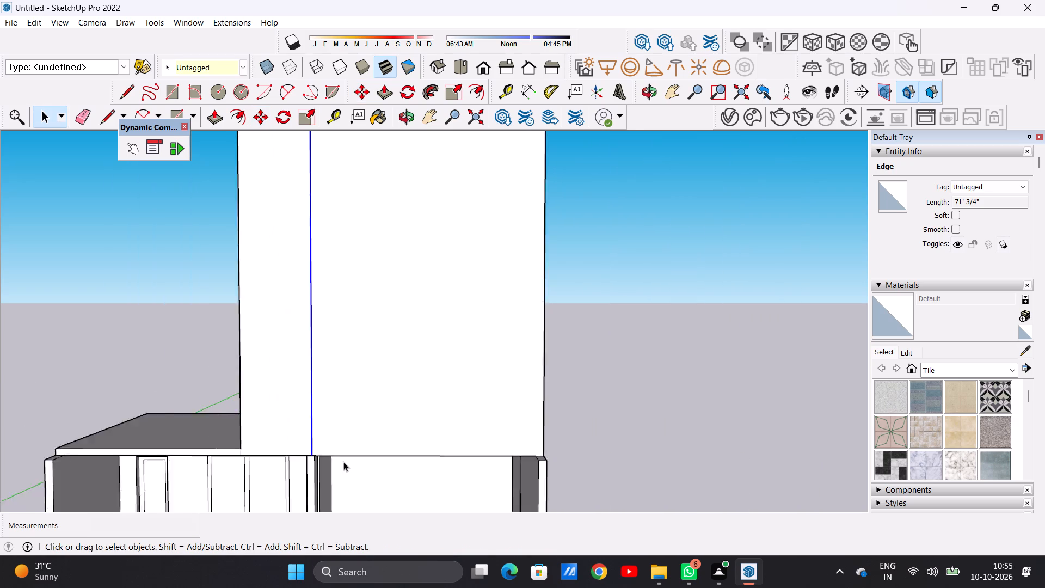
scroll(343, 462, "down", 13)
left_click(654, 359)
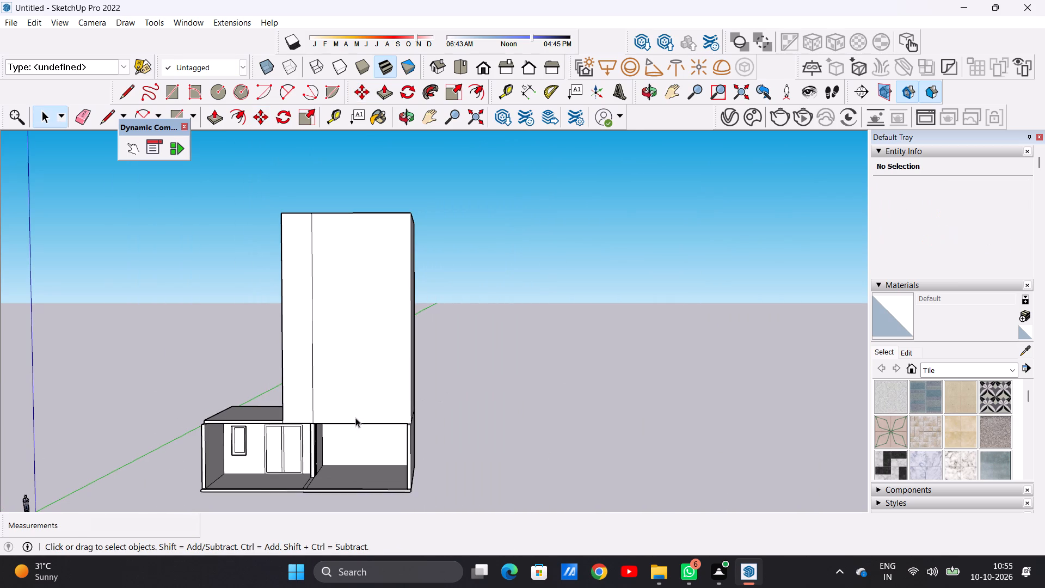
Draw a 71' 3/4" vertical line from the slab's bottom edge to the tower's top edge, just beyond the existing front-face division.
scroll(341, 418, "up", 4)
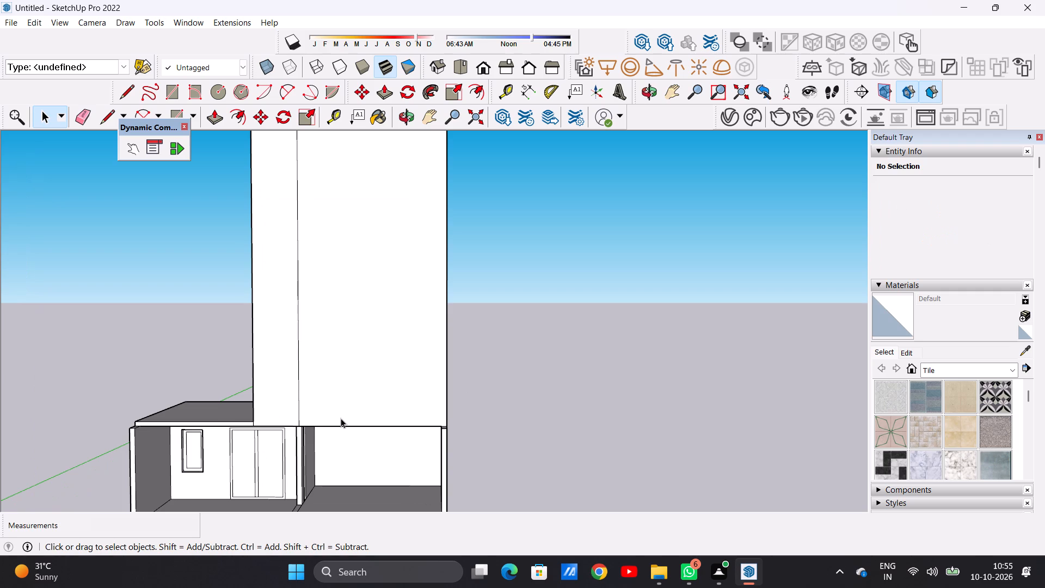
scroll(341, 418, "down", 3)
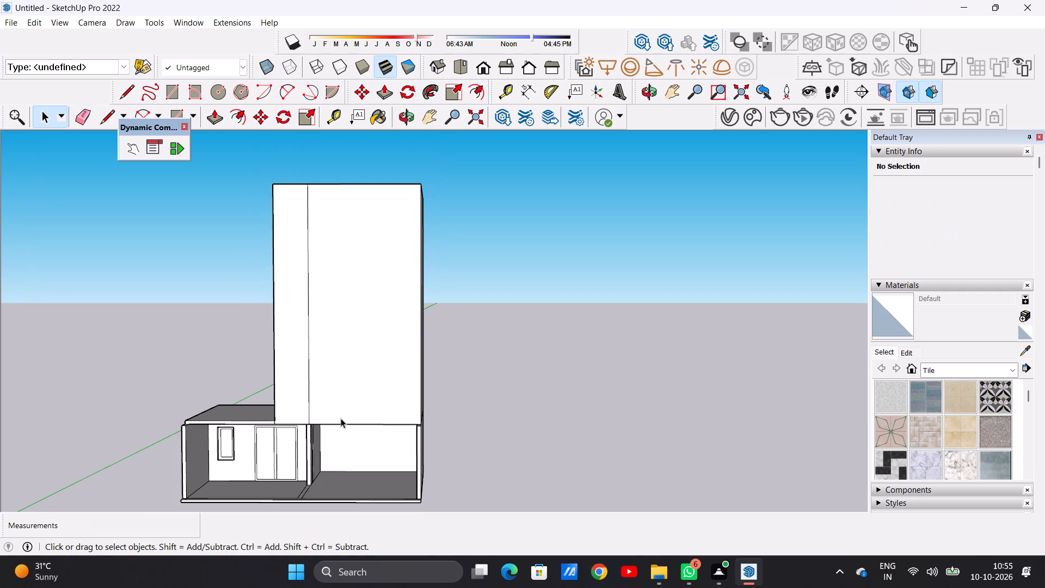
scroll(362, 389, "up", 5)
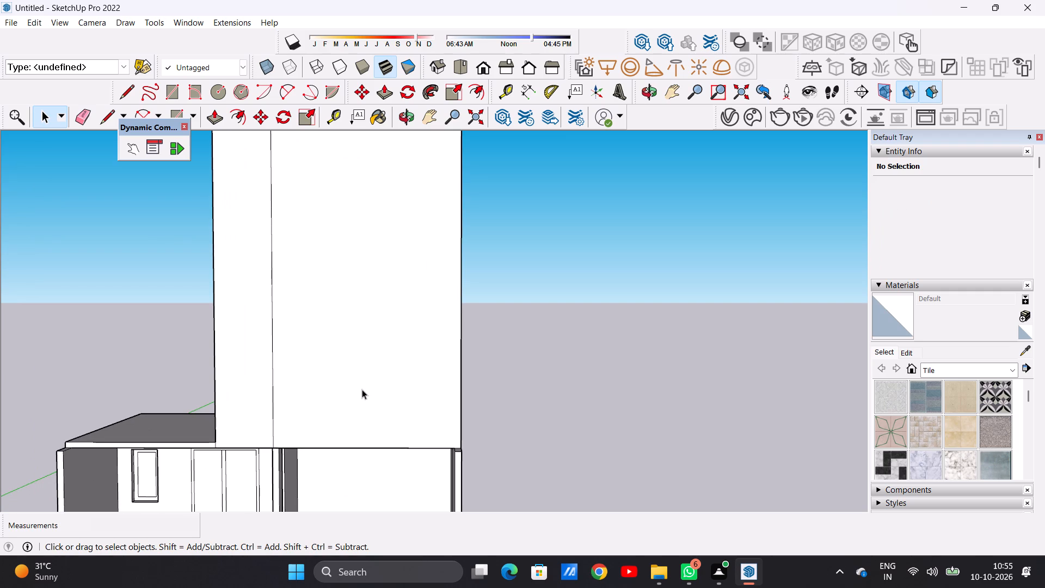
key("l")
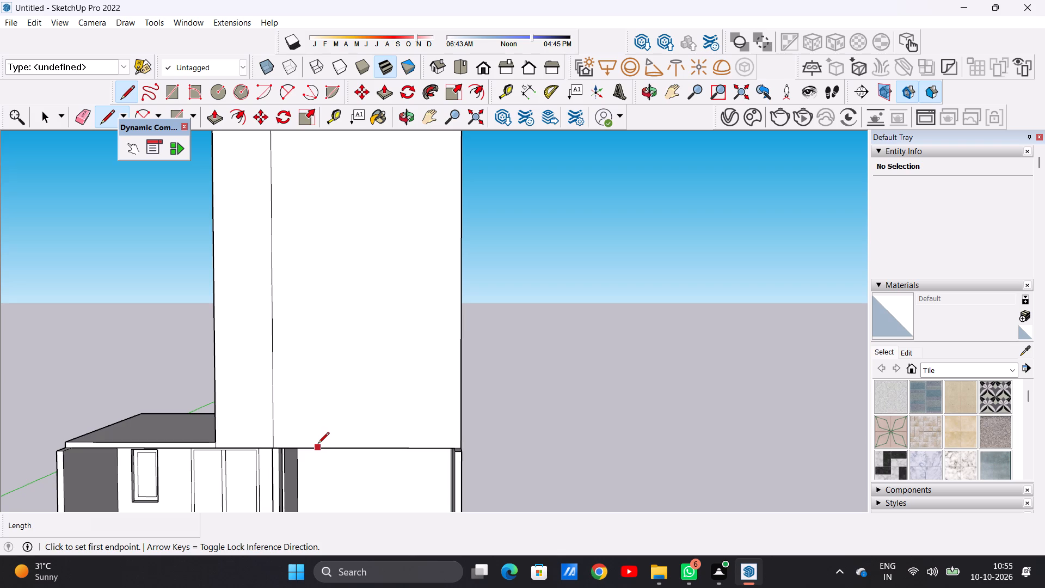
left_click(318, 444)
scroll(360, 411, "down", 6)
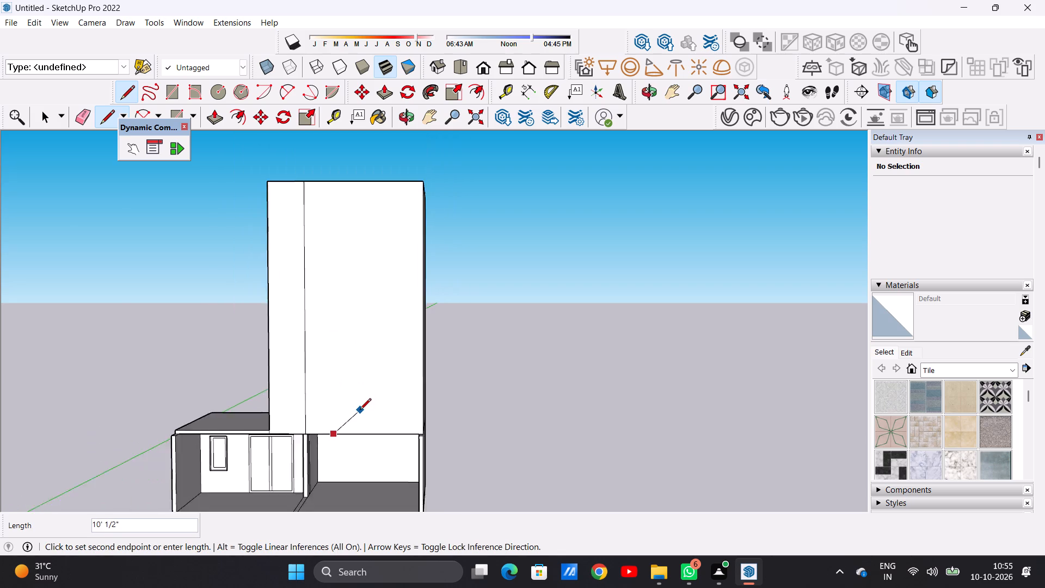
scroll(360, 411, "down", 4)
scroll(346, 272, "up", 5)
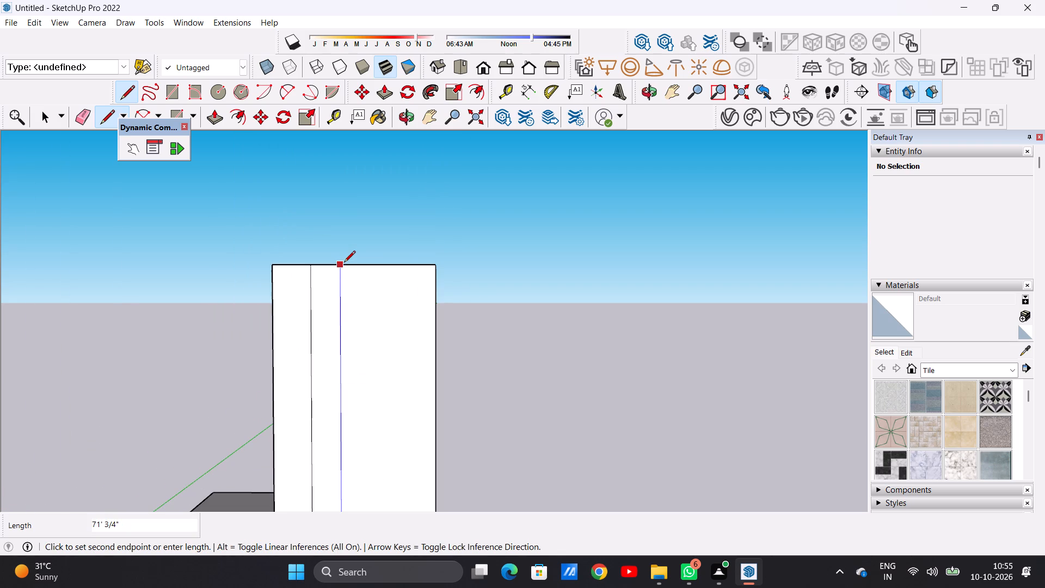
left_click(344, 263)
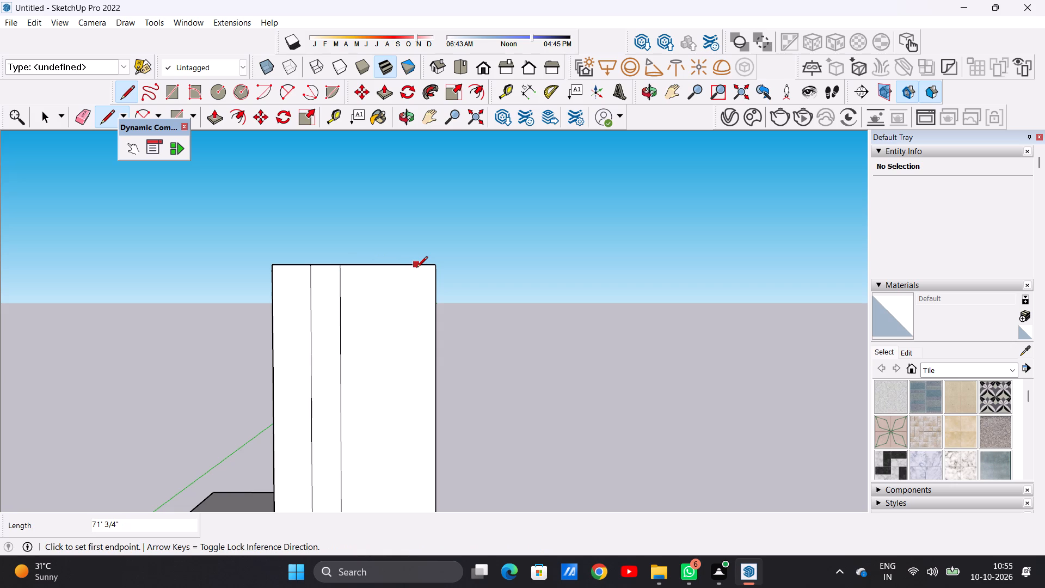
Draw a second 71' 3/4" vertical line down the front face, near the tower edge farthest from the low roof.
left_click(416, 268)
scroll(413, 314, "down", 6)
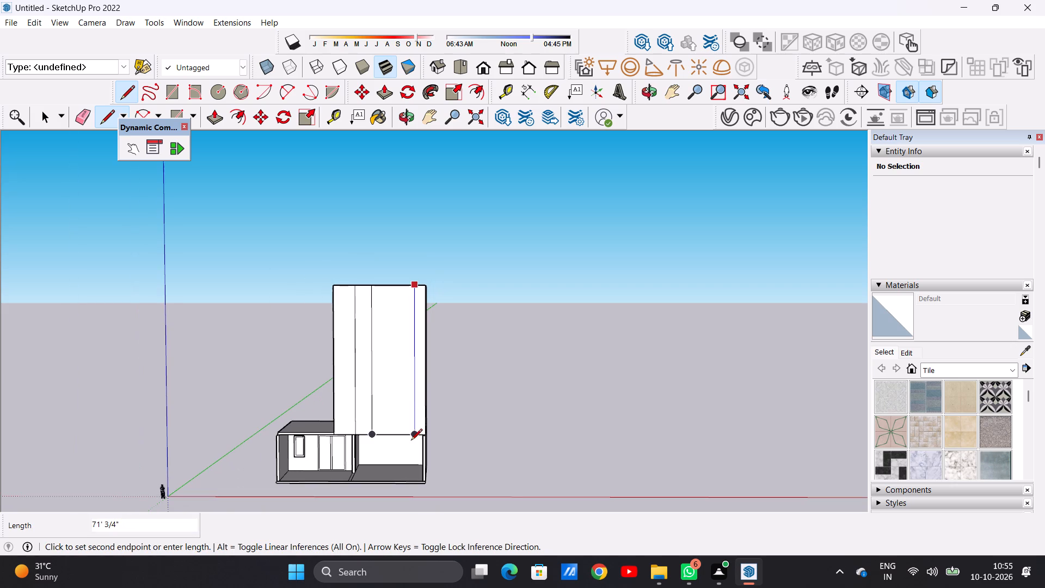
scroll(411, 441, "up", 11)
left_click(425, 415)
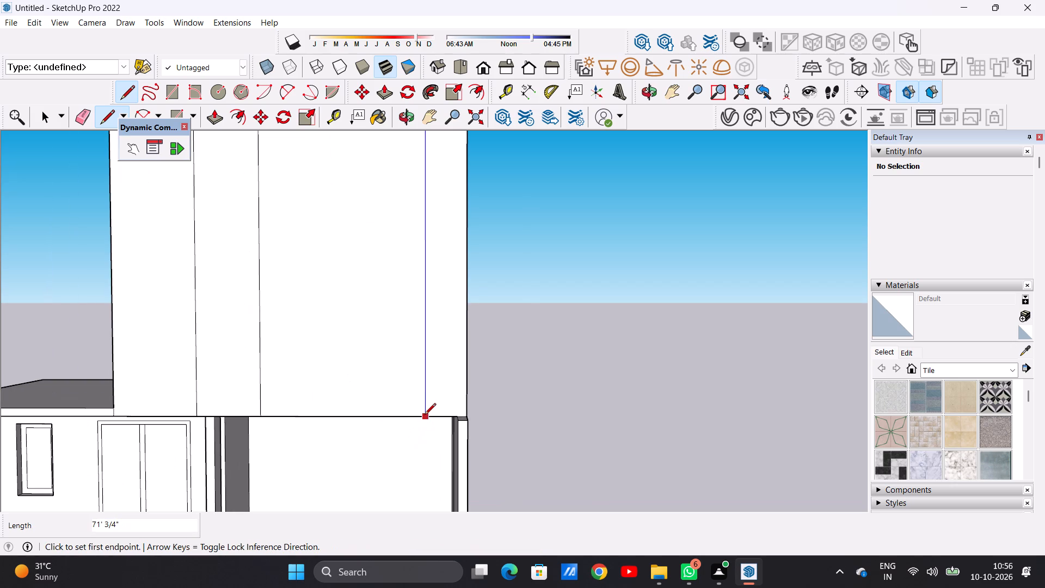
key("space")
Push/Pull the full-height front strip beside the low roof outward so it projects slightly from the tower face.
scroll(416, 467, "down", 14)
scroll(379, 372, "up", 7)
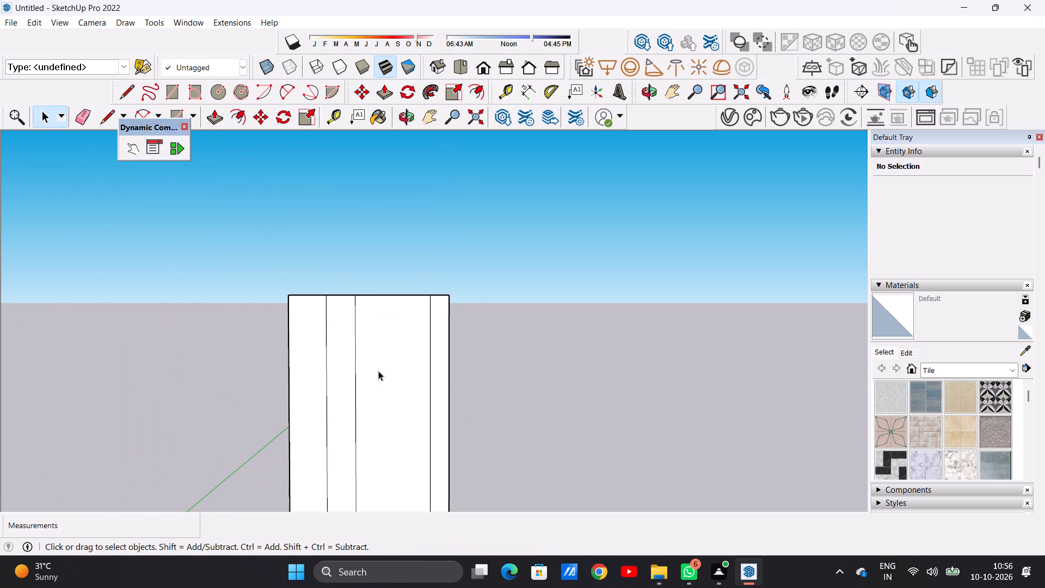
scroll(333, 380, "down", 5)
scroll(308, 459, "up", 5)
scroll(327, 448, "down", 4)
scroll(327, 474, "up", 7)
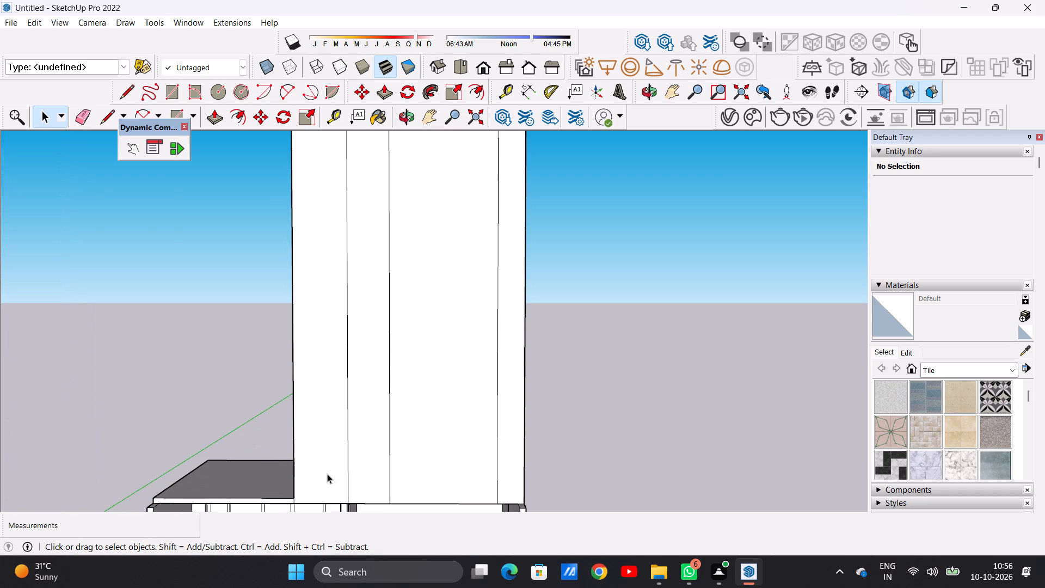
key("p")
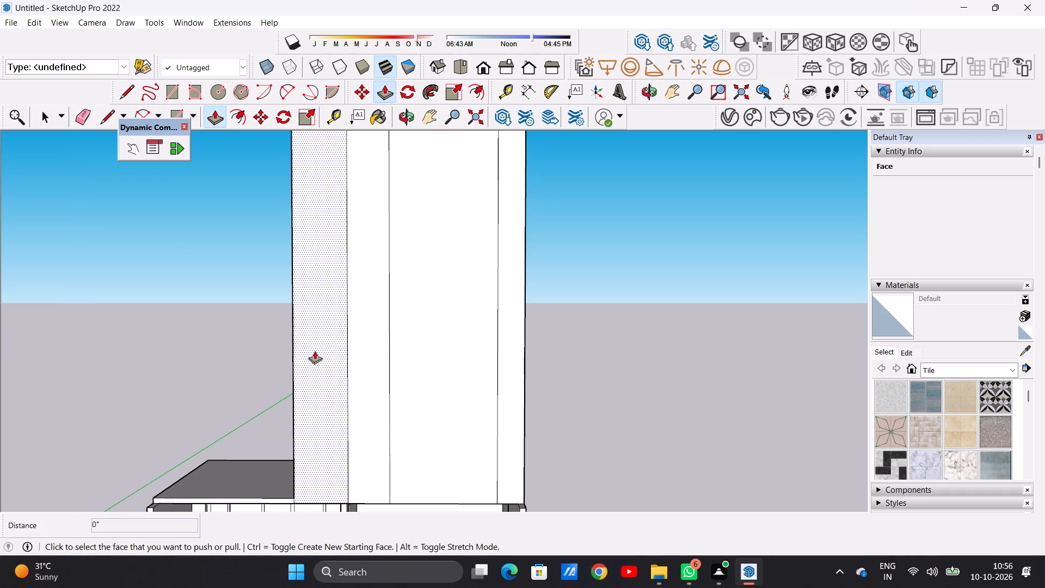
key("space")
scroll(319, 437, "down", 7)
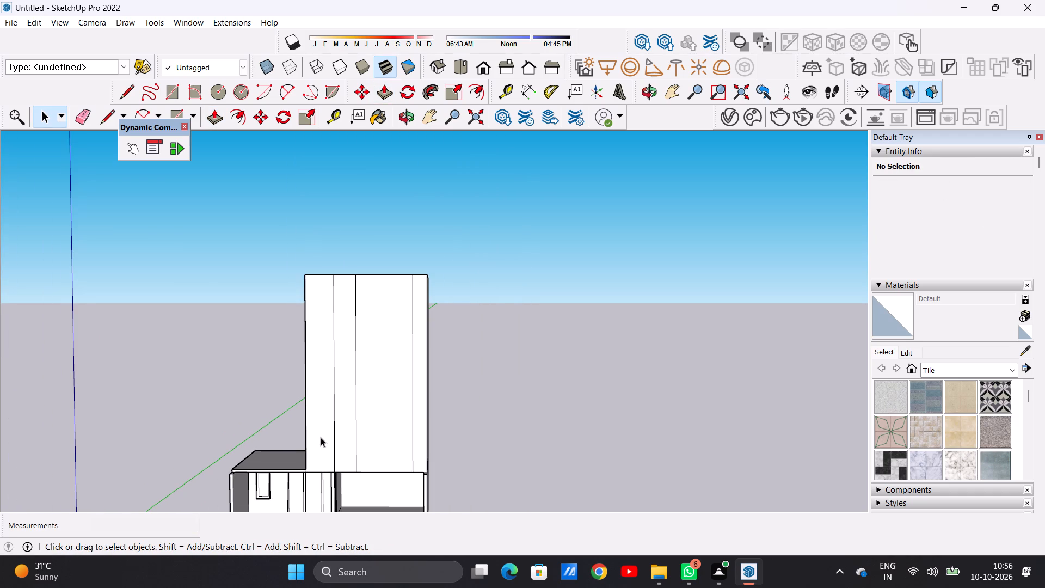
middle_click_drag(359, 351, 226, 366)
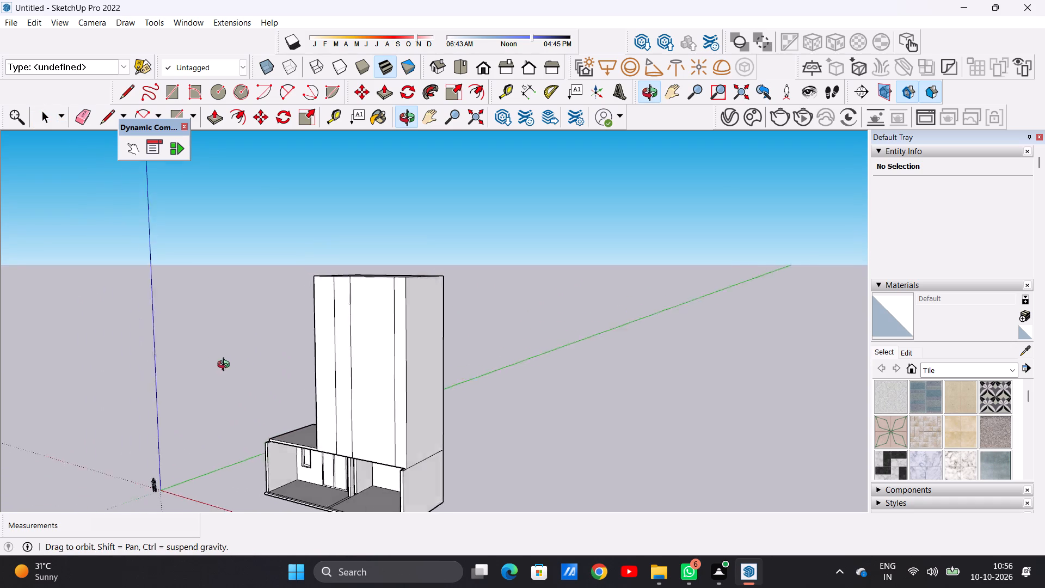
middle_click_drag(226, 366, 212, 358)
scroll(336, 269, "up", 8)
scroll(355, 324, "down", 7)
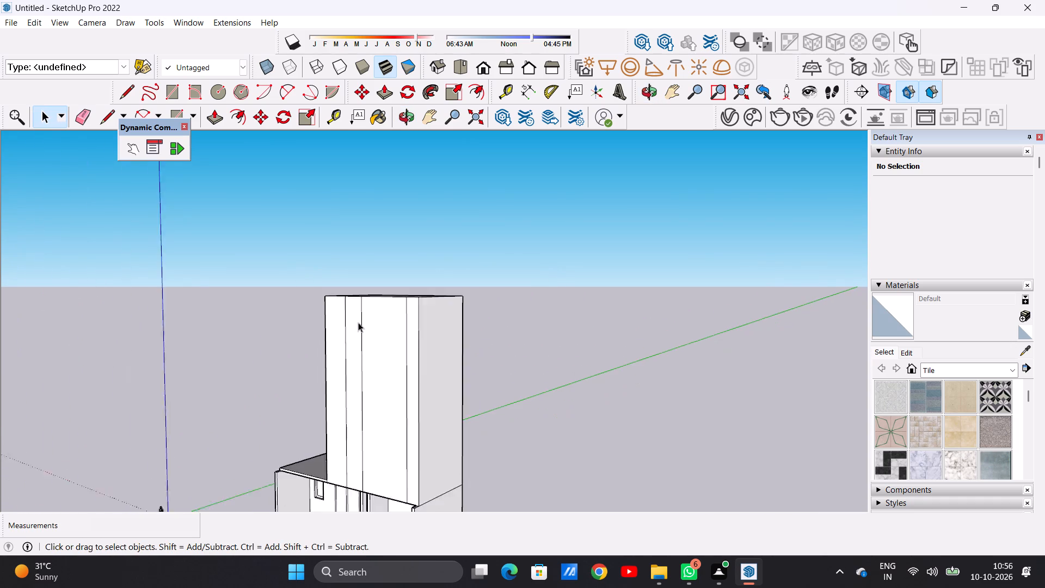
scroll(358, 322, "down", 2)
middle_click_drag(348, 351, 355, 368)
scroll(342, 324, "up", 5)
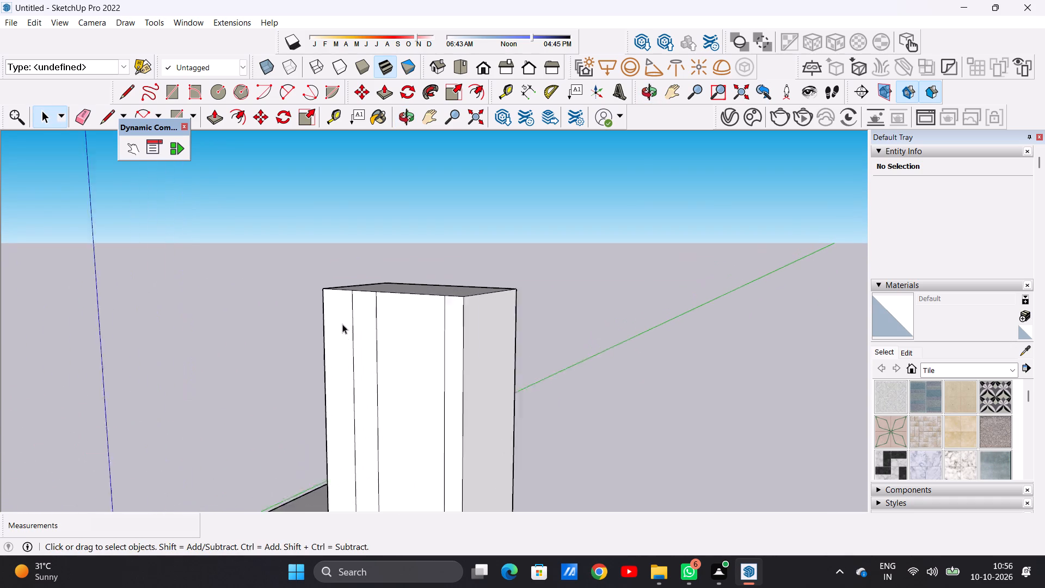
scroll(342, 324, "up", 2)
key("p")
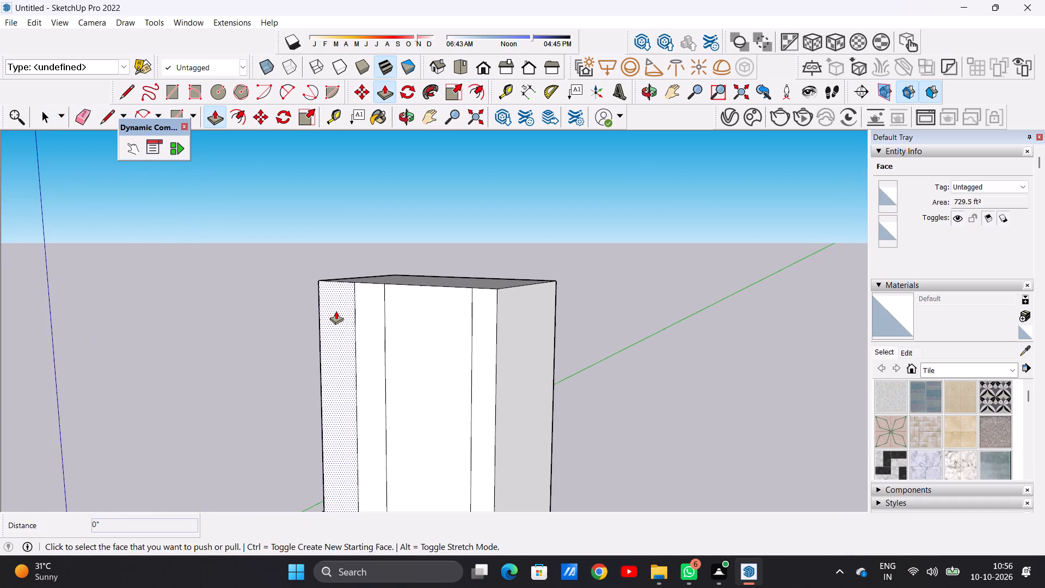
left_click(336, 311)
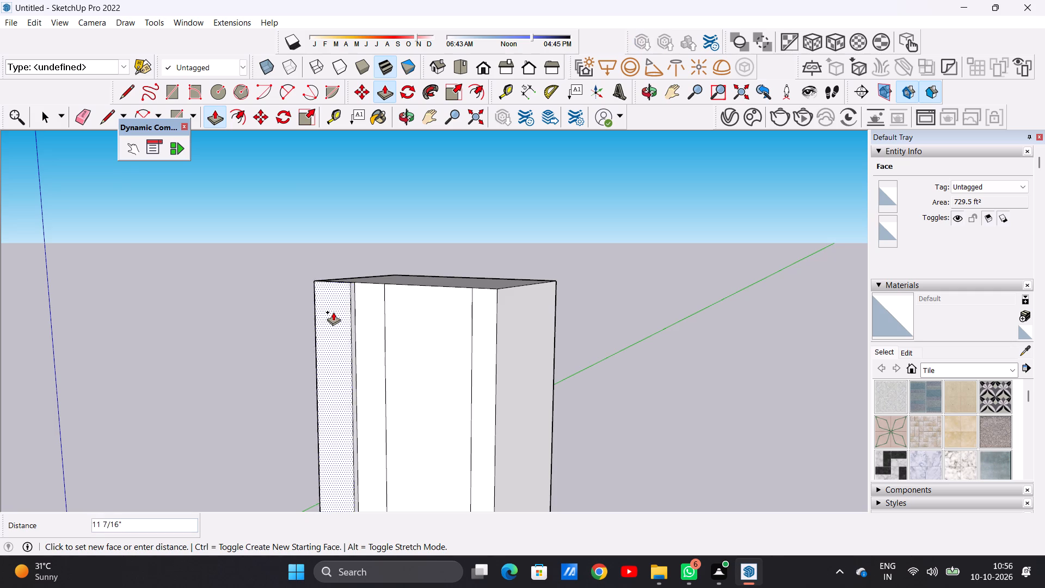
left_click(330, 313)
key("space")
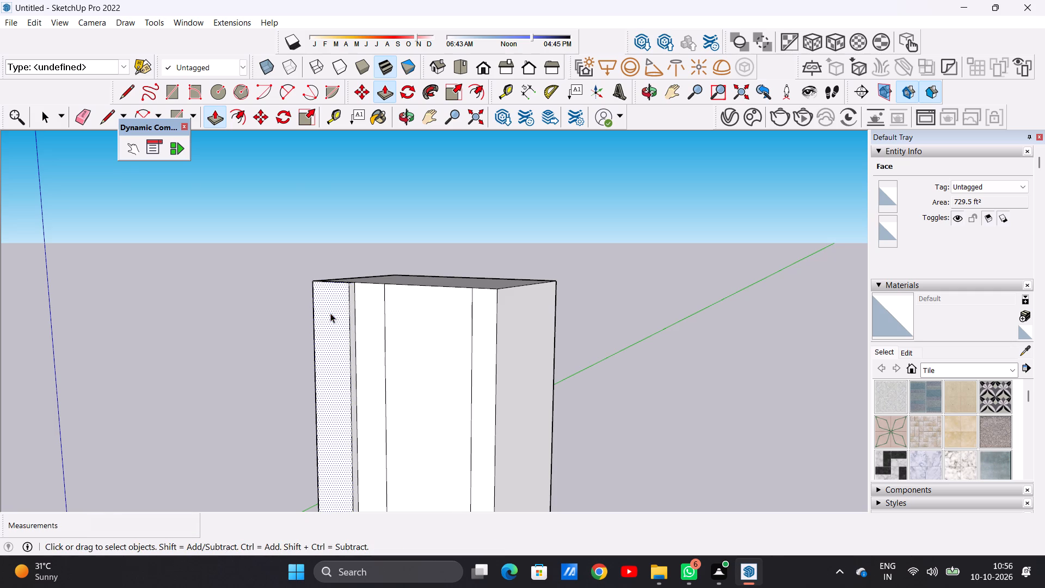
Examine the projecting strip and the remaining front-face divisions of the tower from the front.
scroll(405, 366, "down", 9)
middle_click_drag(369, 390, 470, 376)
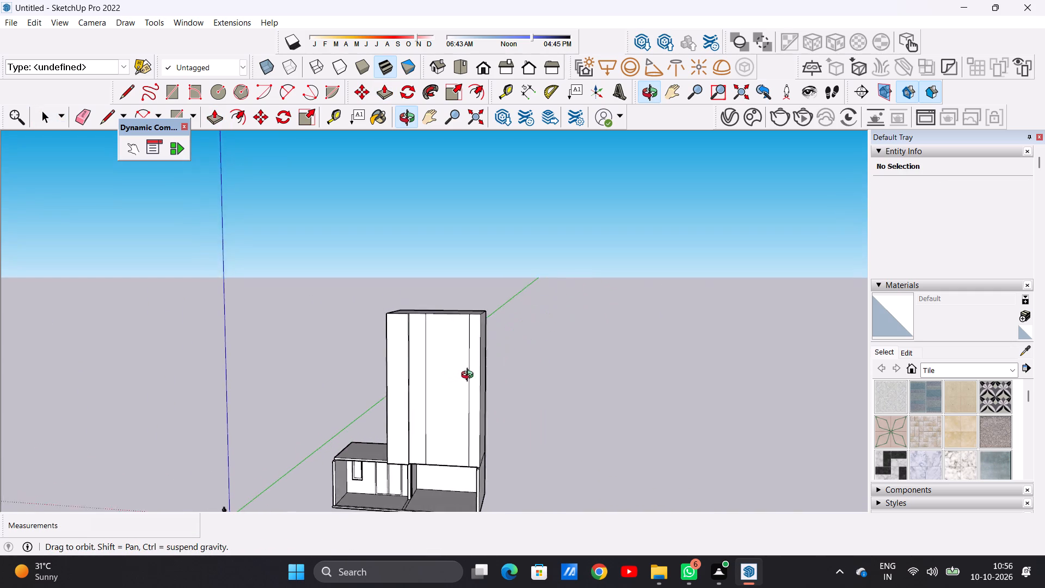
middle_click_drag(470, 376, 502, 365)
scroll(410, 407, "up", 6)
scroll(413, 406, "down", 5)
scroll(419, 438, "up", 8)
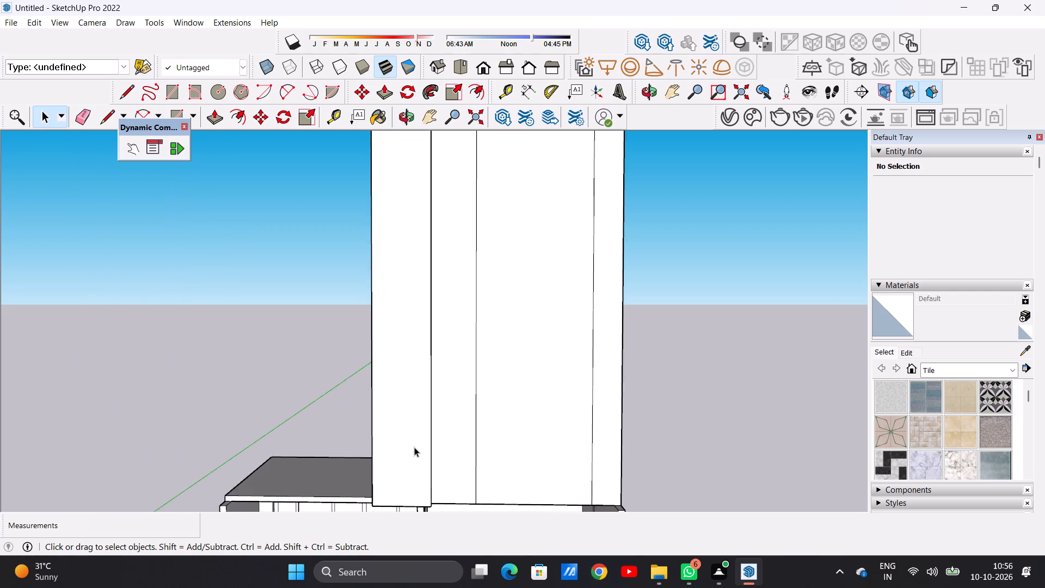
scroll(414, 447, "down", 5)
scroll(414, 447, "up", 1)
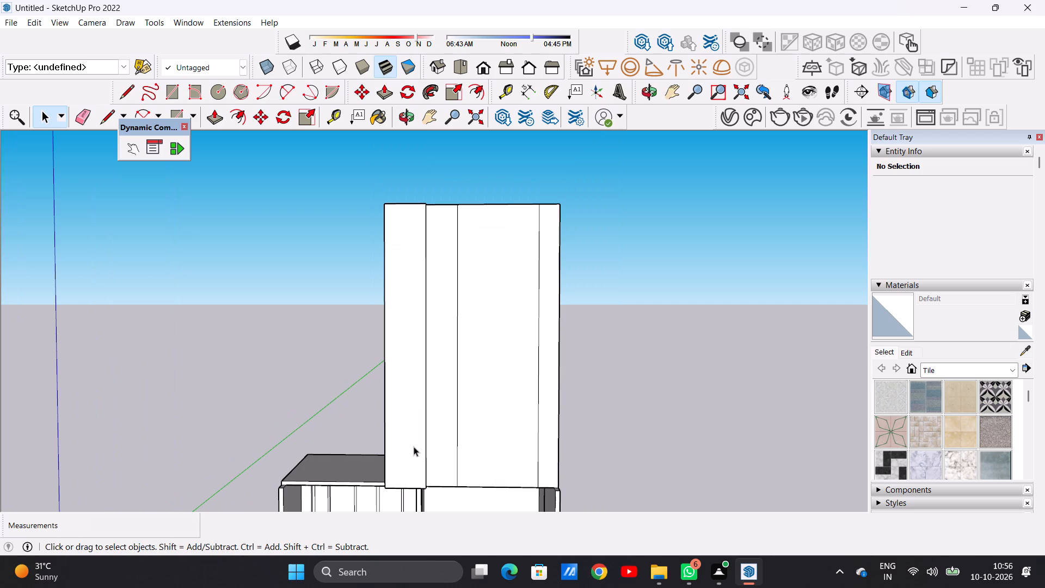
key("r")
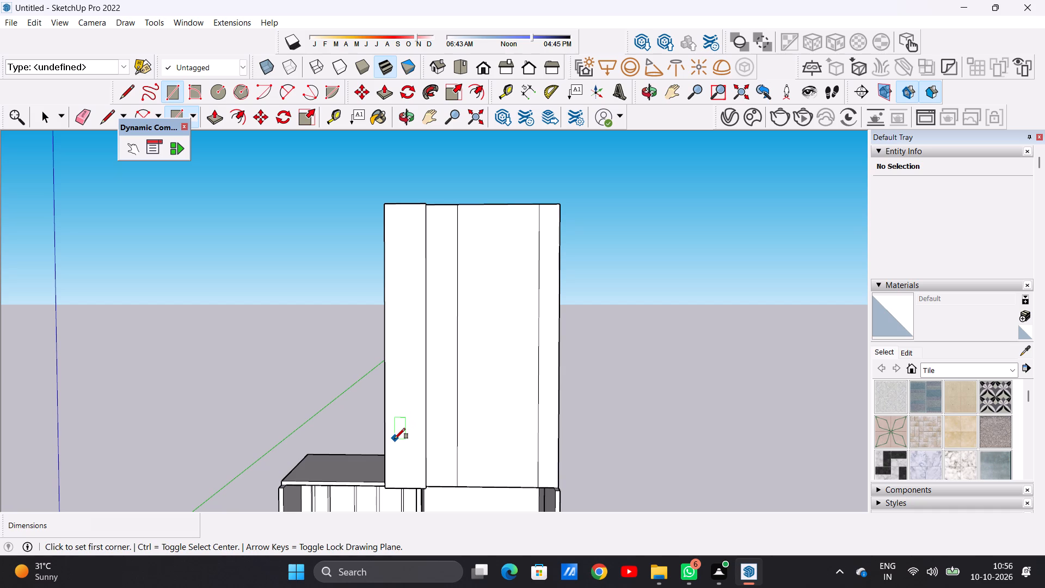
key("space")
scroll(395, 439, "down", 3)
scroll(465, 465, "down", 1)
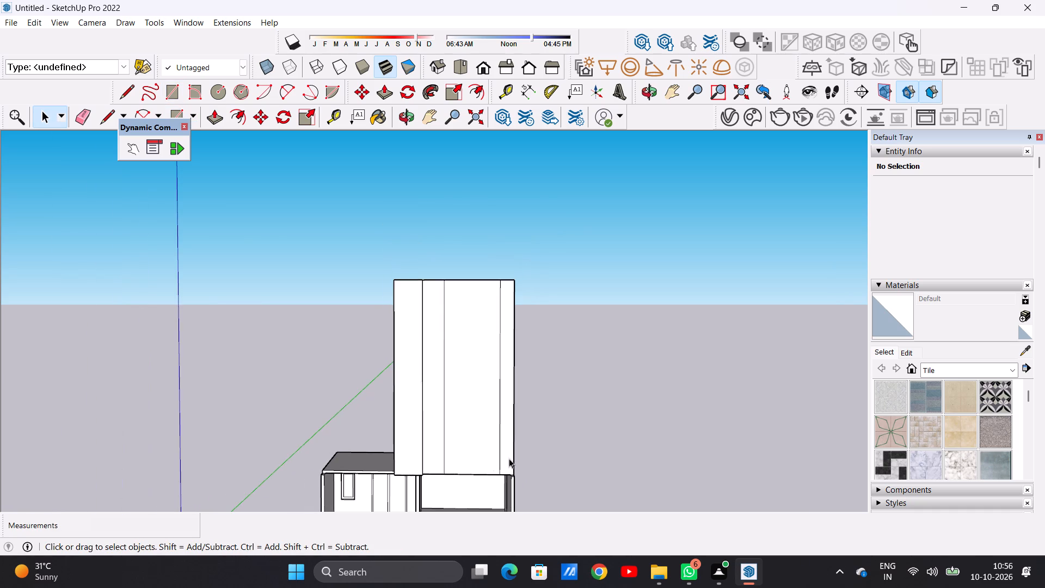
scroll(527, 451, "up", 2)
scroll(448, 373, "down", 3)
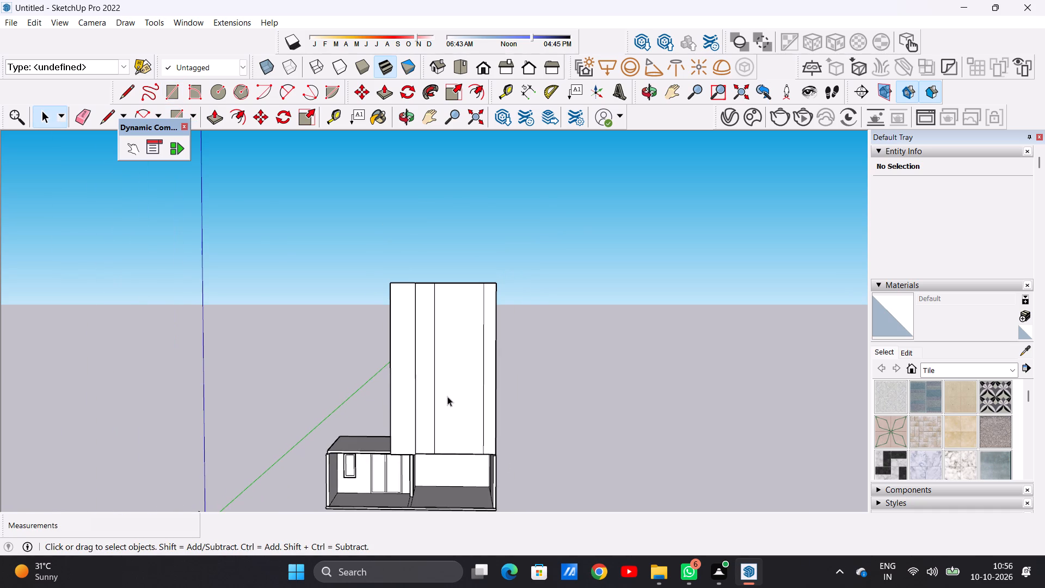
scroll(482, 426, "up", 3)
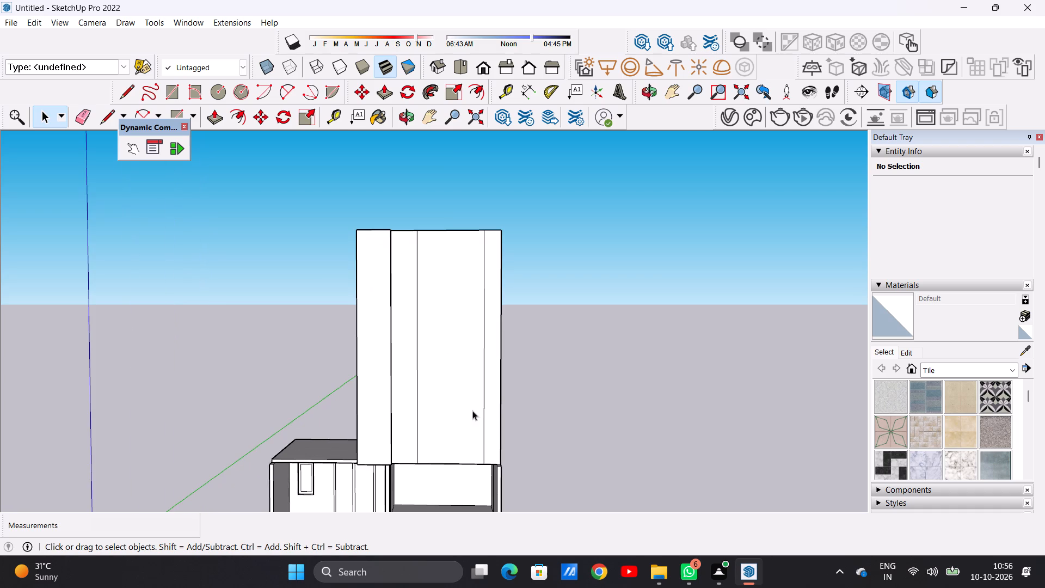
Push/Pull the wide full-height panel between the two new vertical lines outward about 2' 9 9/16".
middle_click_drag(470, 411, 359, 433)
scroll(427, 321, "up", 1)
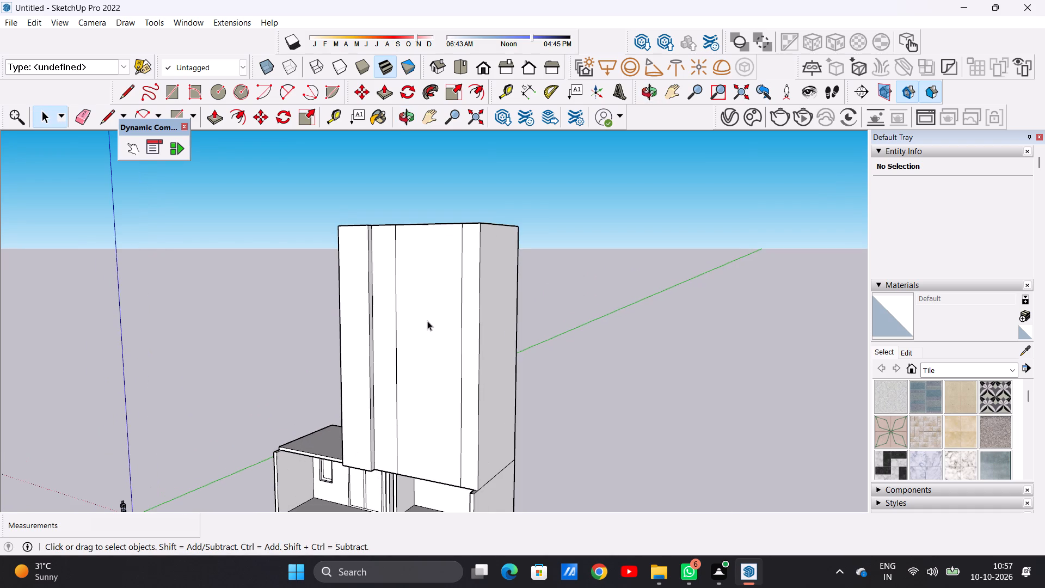
key("p")
left_click(441, 258)
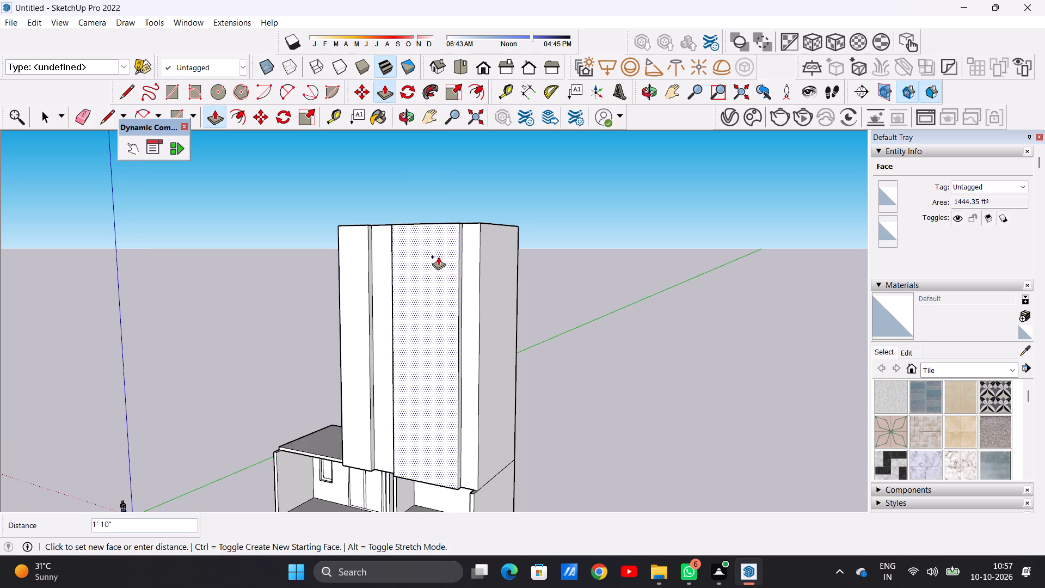
left_click(437, 260)
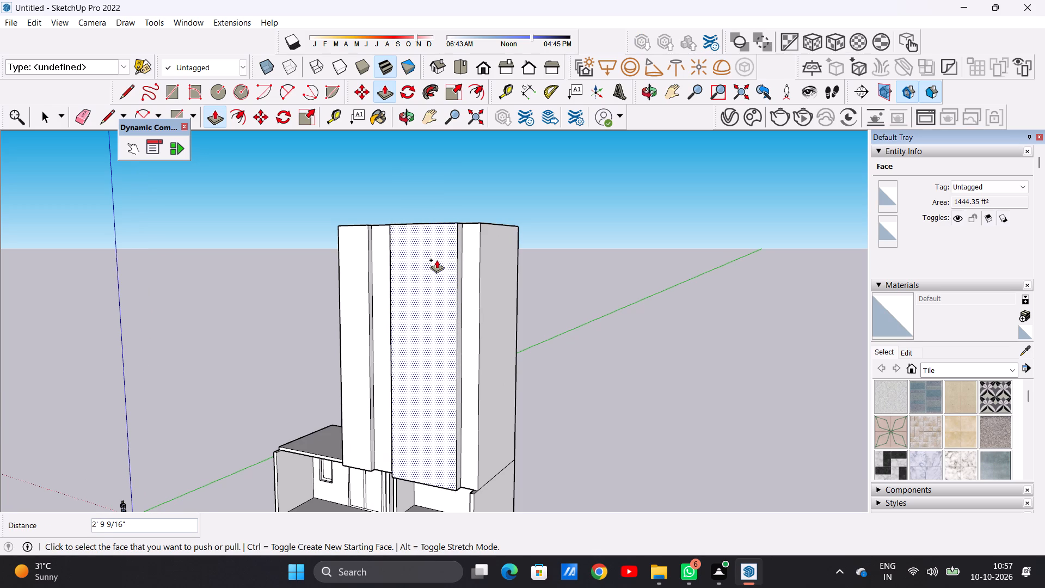
key("space")
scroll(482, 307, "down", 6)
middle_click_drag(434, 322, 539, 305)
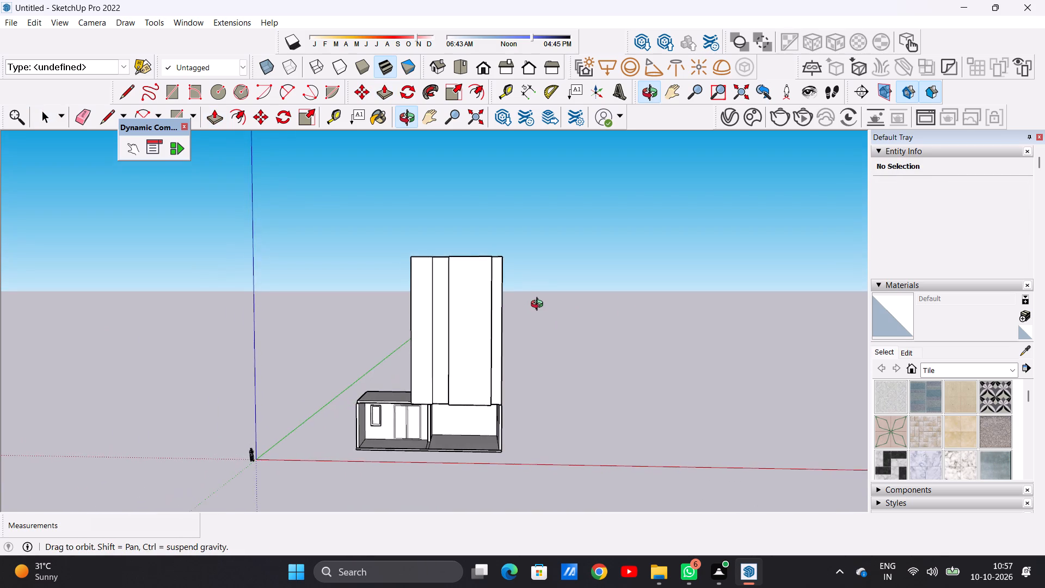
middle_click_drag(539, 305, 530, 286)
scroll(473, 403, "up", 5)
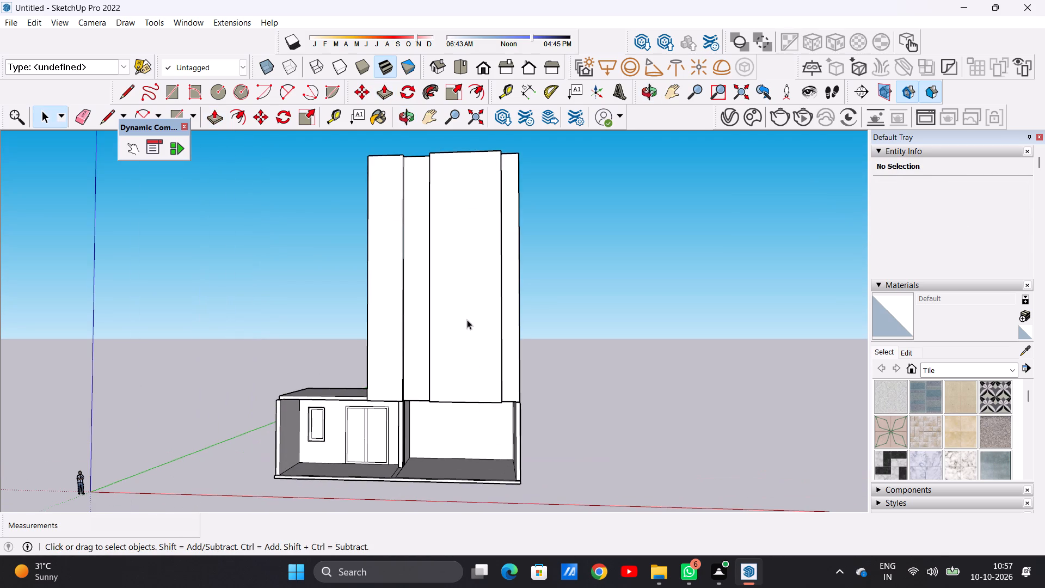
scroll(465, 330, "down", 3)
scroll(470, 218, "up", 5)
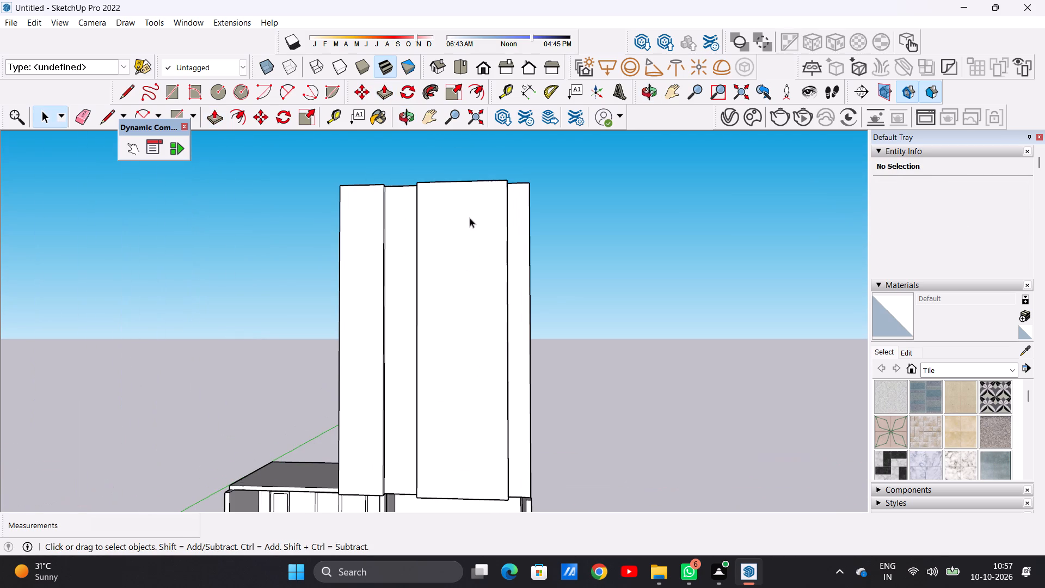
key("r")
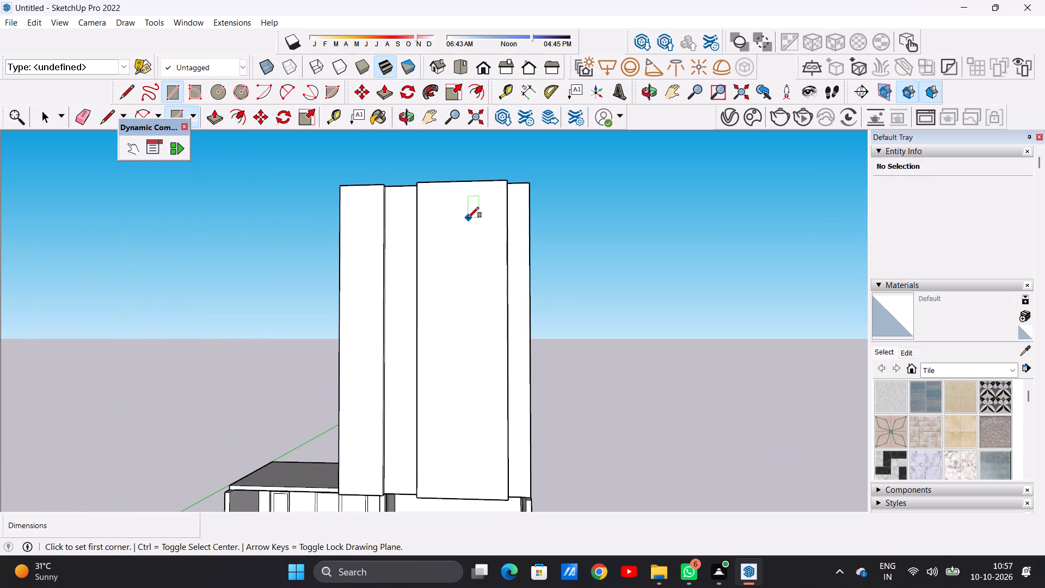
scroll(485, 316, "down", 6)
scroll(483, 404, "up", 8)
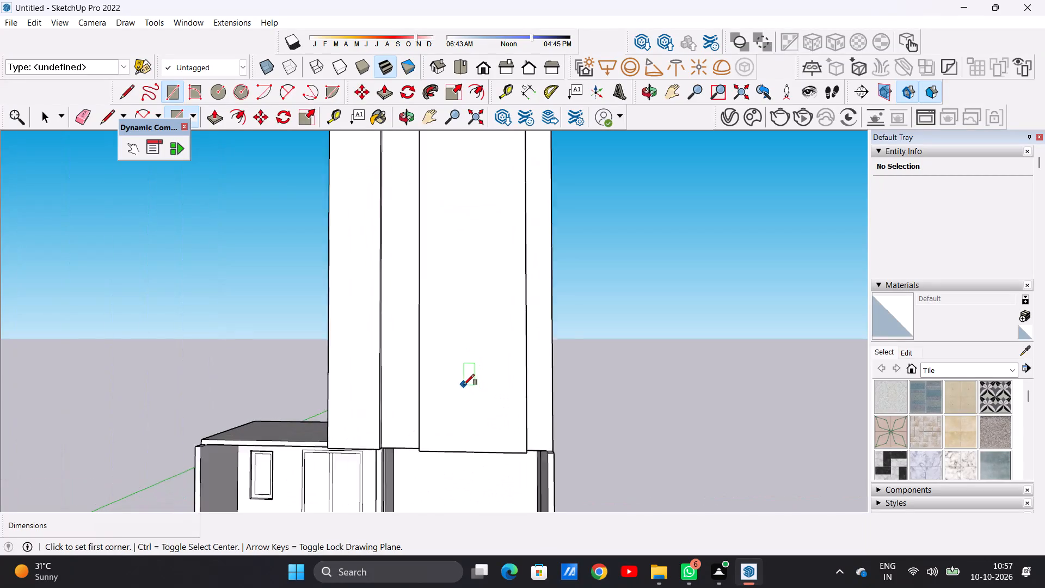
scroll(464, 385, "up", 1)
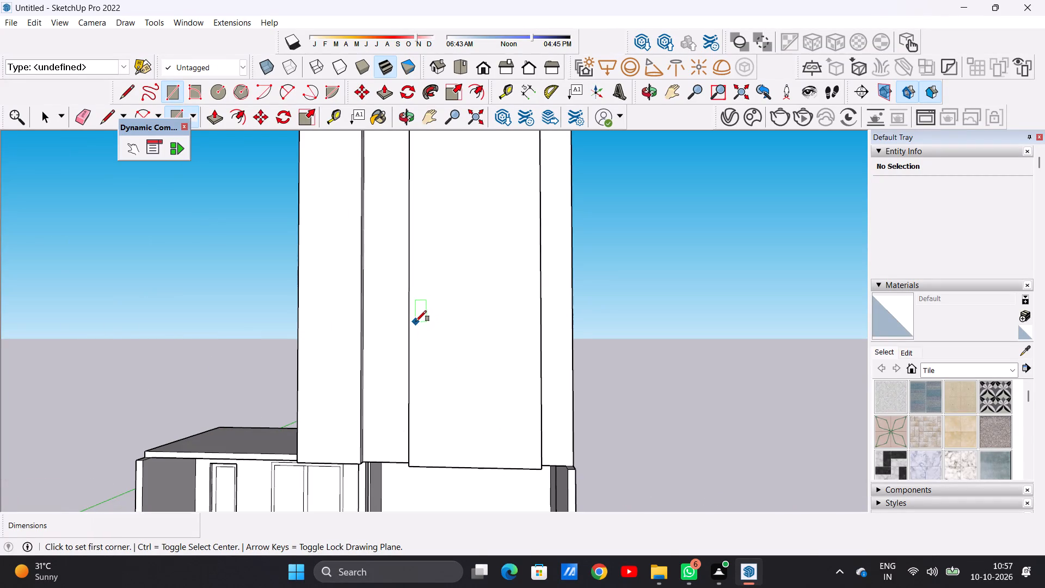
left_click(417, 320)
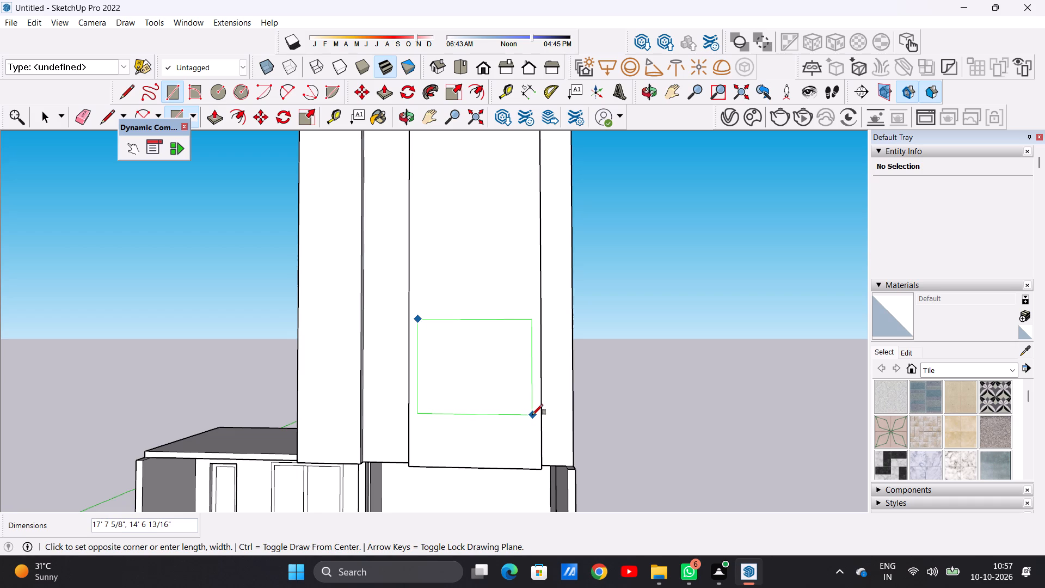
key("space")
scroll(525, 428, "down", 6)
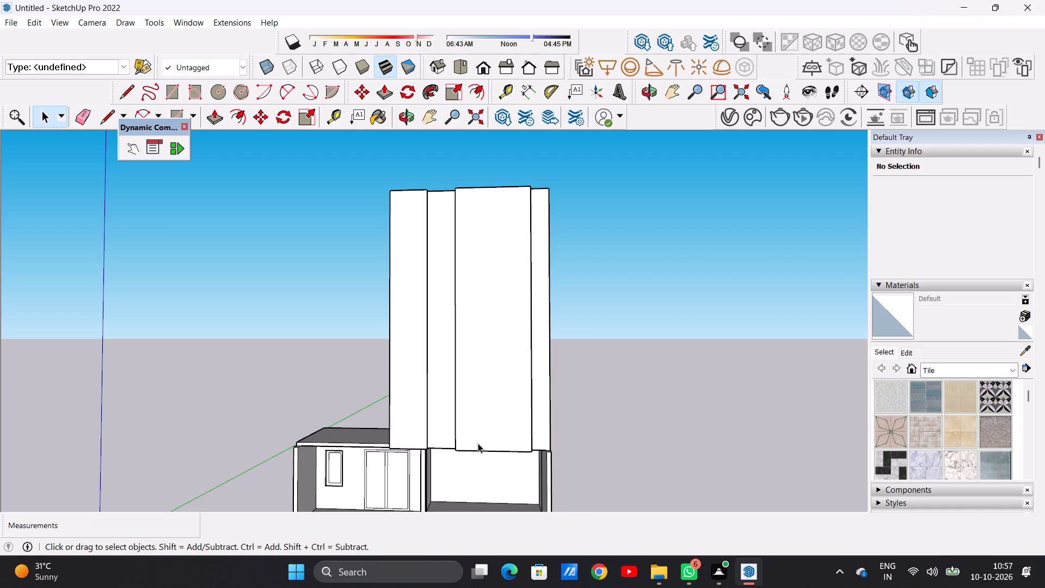
Draw a rectangle about 18' 2 1/8" wide and 20' 4 3/16" high low on the wide projecting panel, inset from its edges.
middle_click(478, 443)
scroll(489, 411, "up", 5)
key("r")
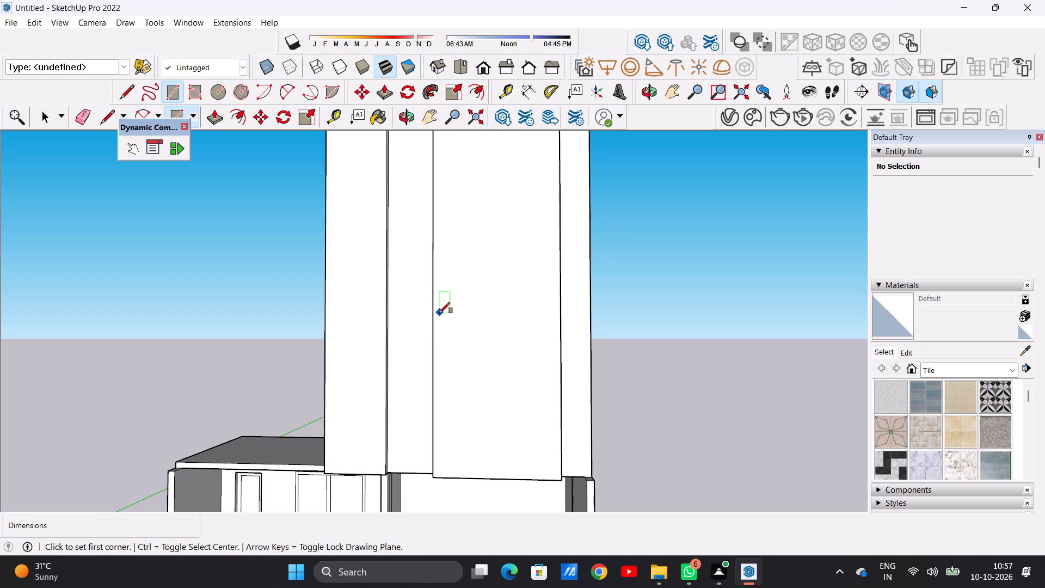
left_click(439, 313)
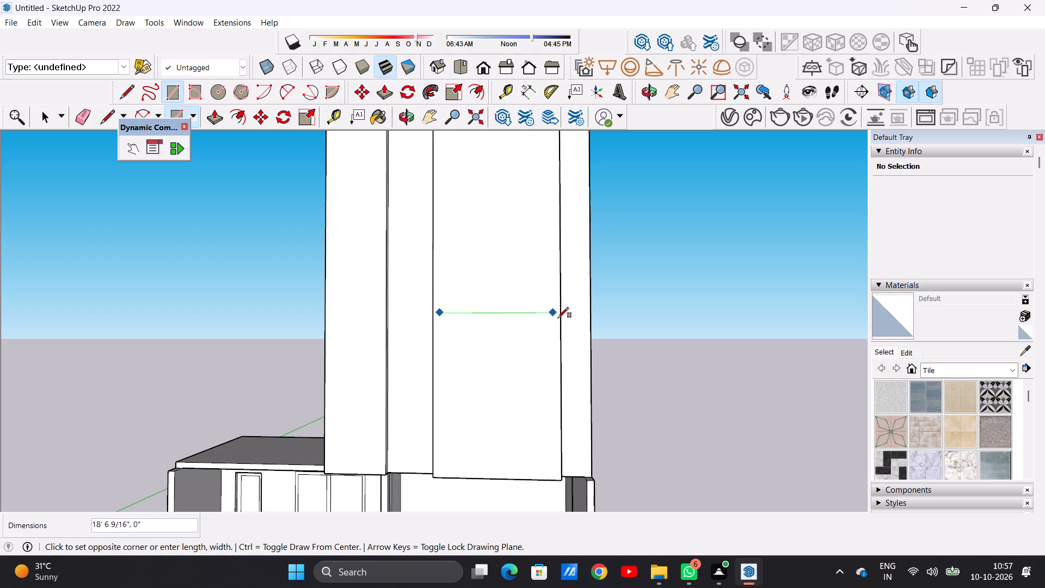
left_click(554, 442)
key("space")
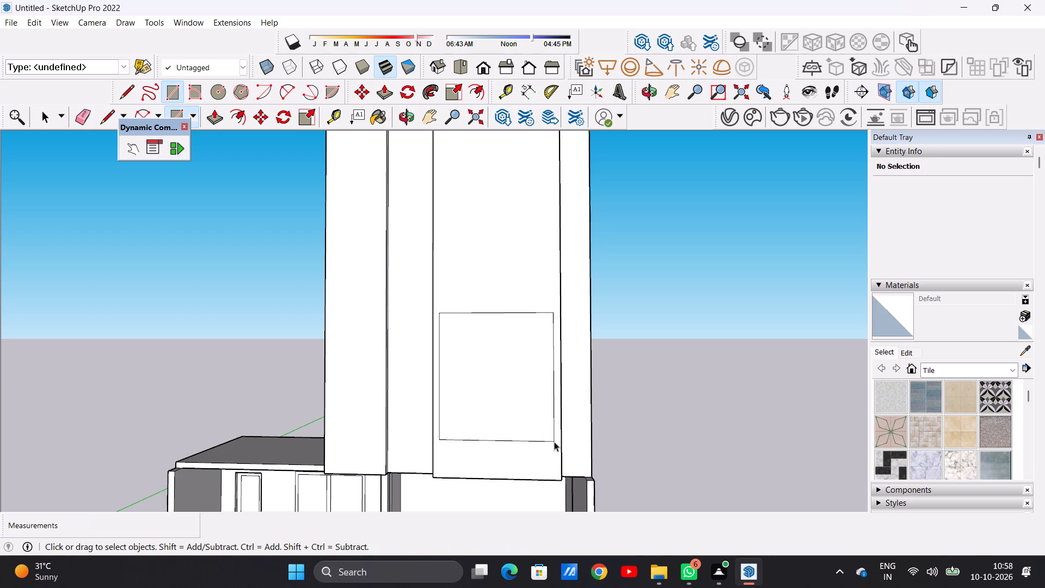
scroll(519, 476, "down", 6)
scroll(454, 420, "down", 3)
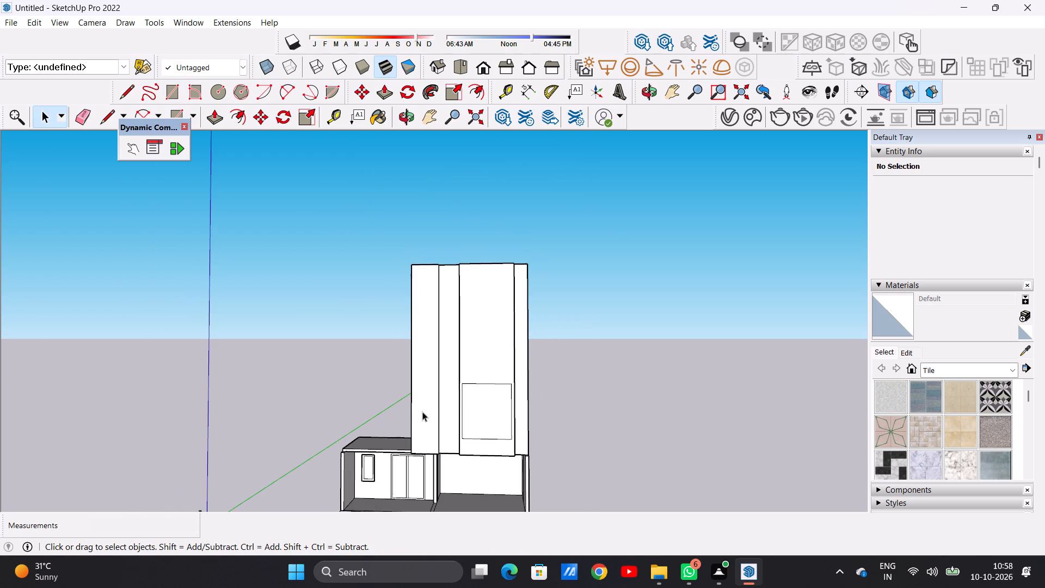
scroll(499, 418, "up", 5)
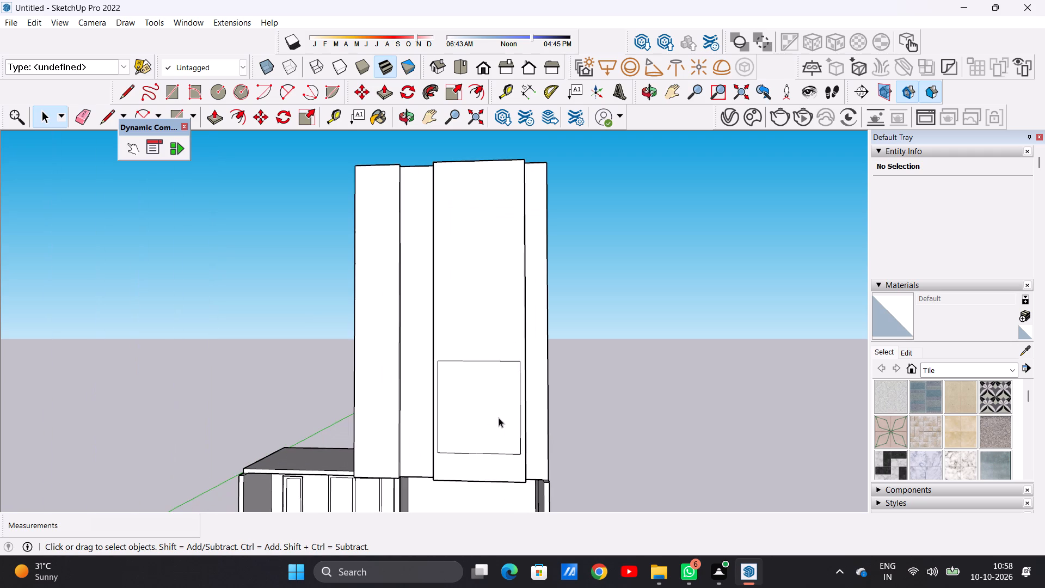
double_click(499, 418)
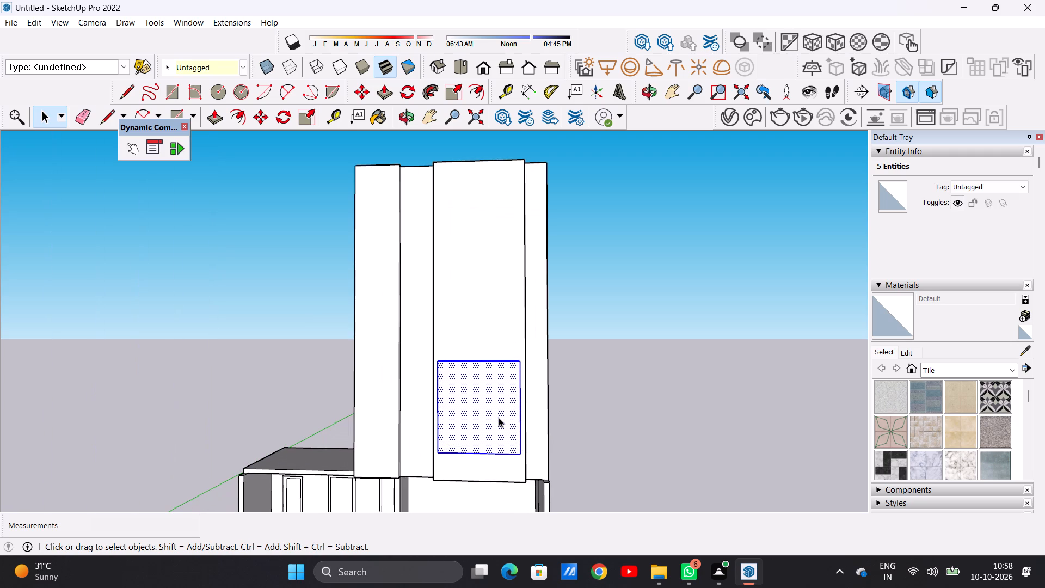
left_click(598, 386)
Push/Pull the tower's top face upward about 28' 1 1/4".
scroll(445, 336, "down", 9)
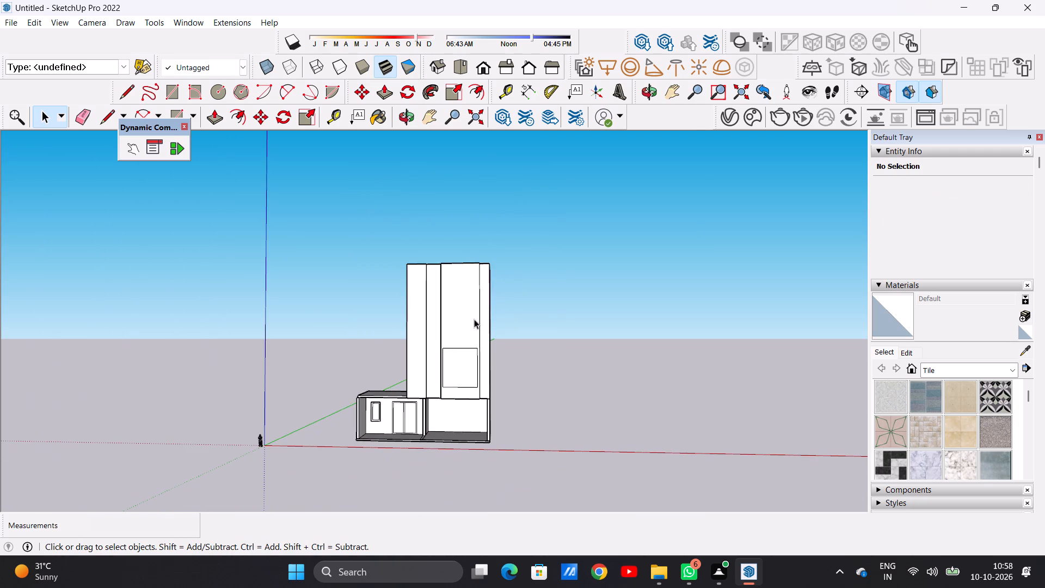
middle_click_drag(465, 319, 390, 430)
middle_click_drag(440, 285, 437, 320)
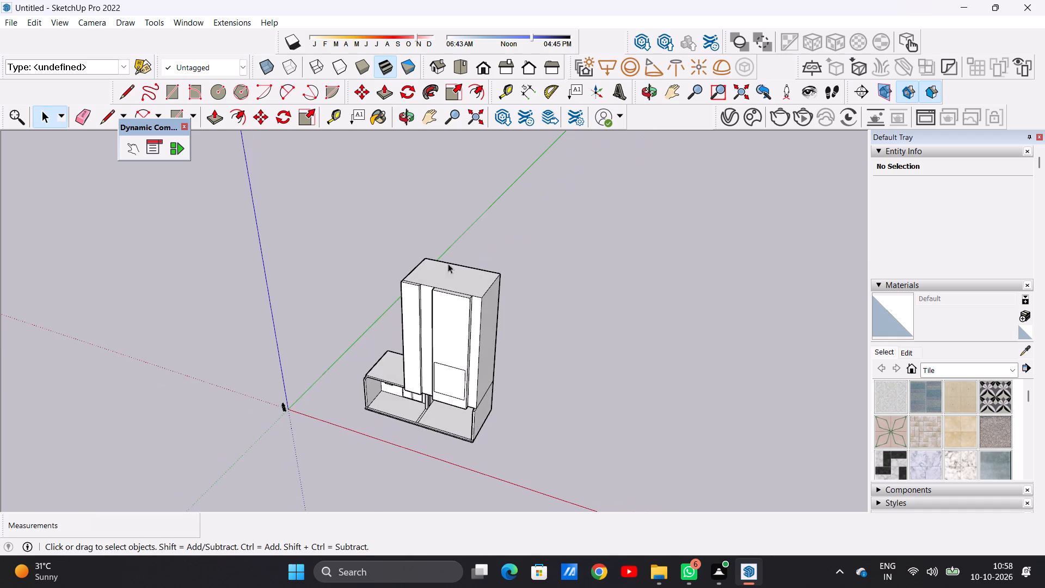
scroll(452, 262, "up", 10)
key("p")
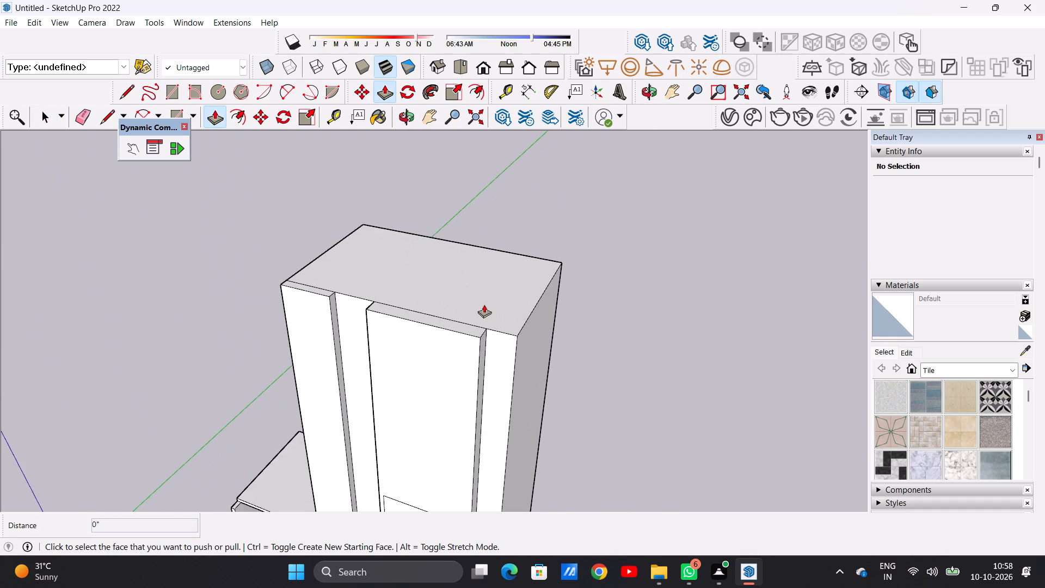
left_click(501, 294)
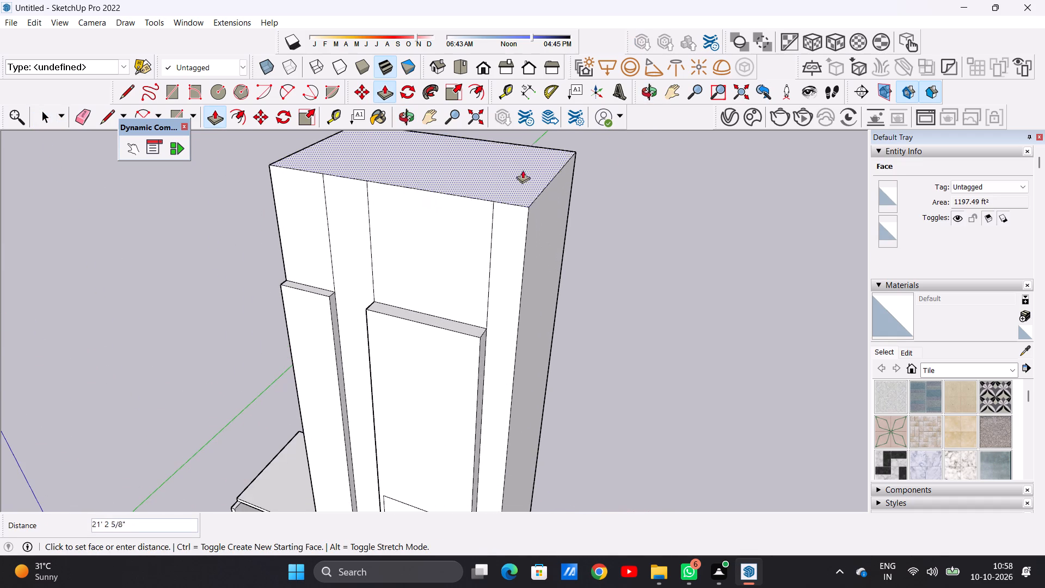
left_click(525, 131)
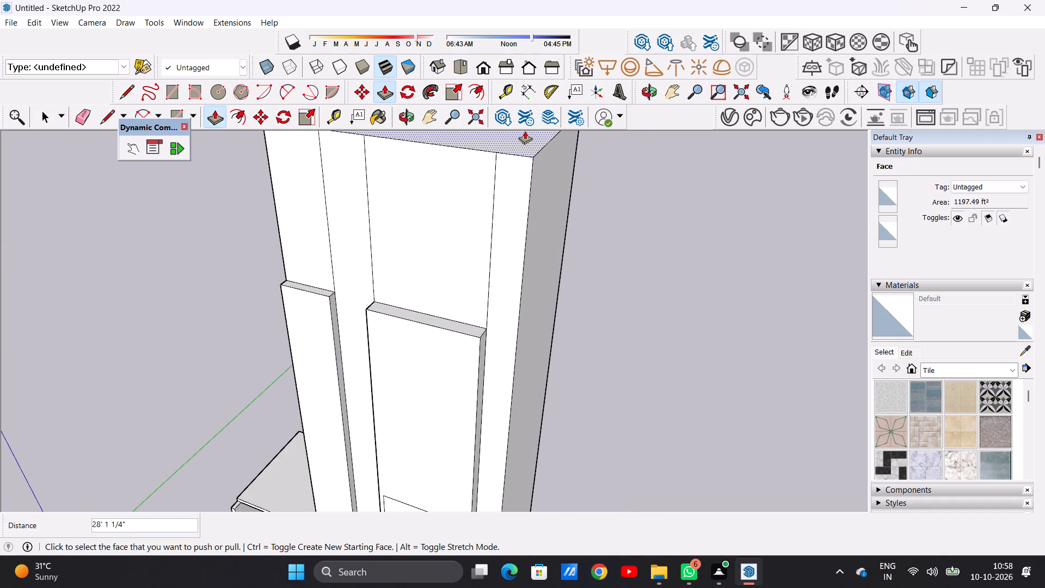
key("space")
Examine the heightened tower and its two projecting front strips from the front, side and above.
scroll(495, 338, "down", 10)
middle_click_drag(484, 361, 622, 254)
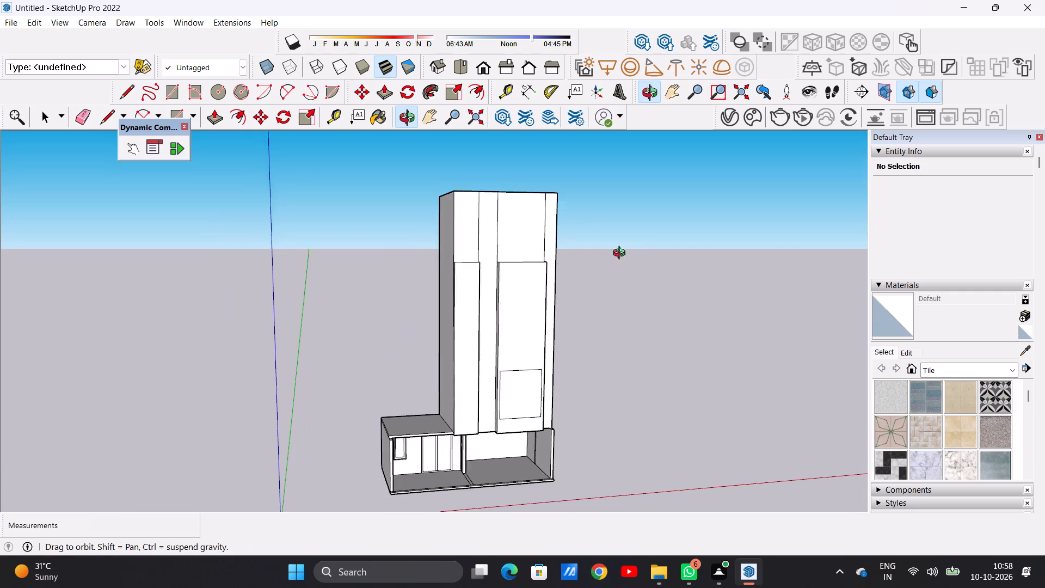
middle_click_drag(622, 254, 557, 248)
middle_click_drag(537, 287, 353, 317)
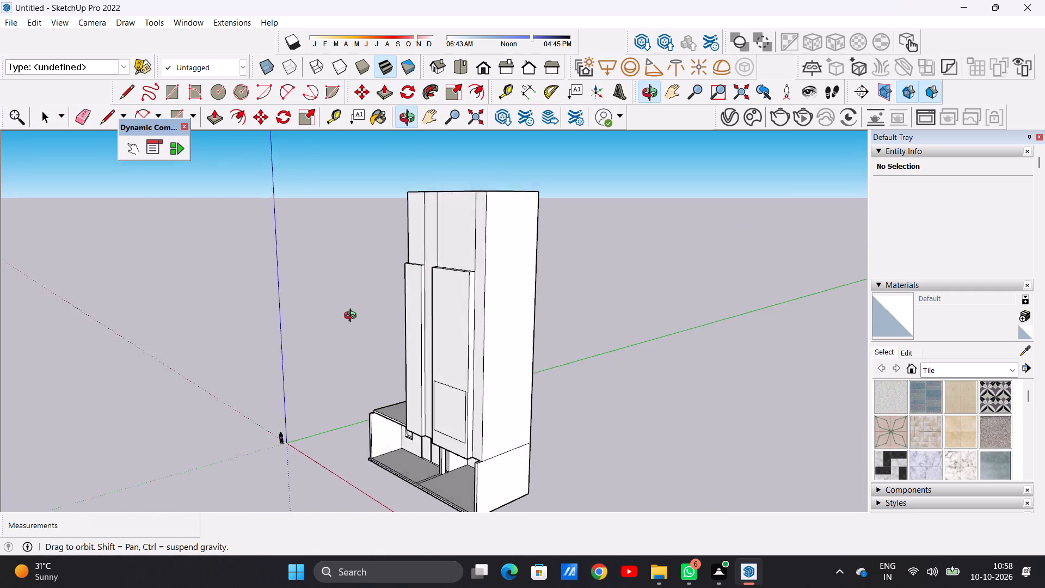
middle_click_drag(353, 317, 391, 427)
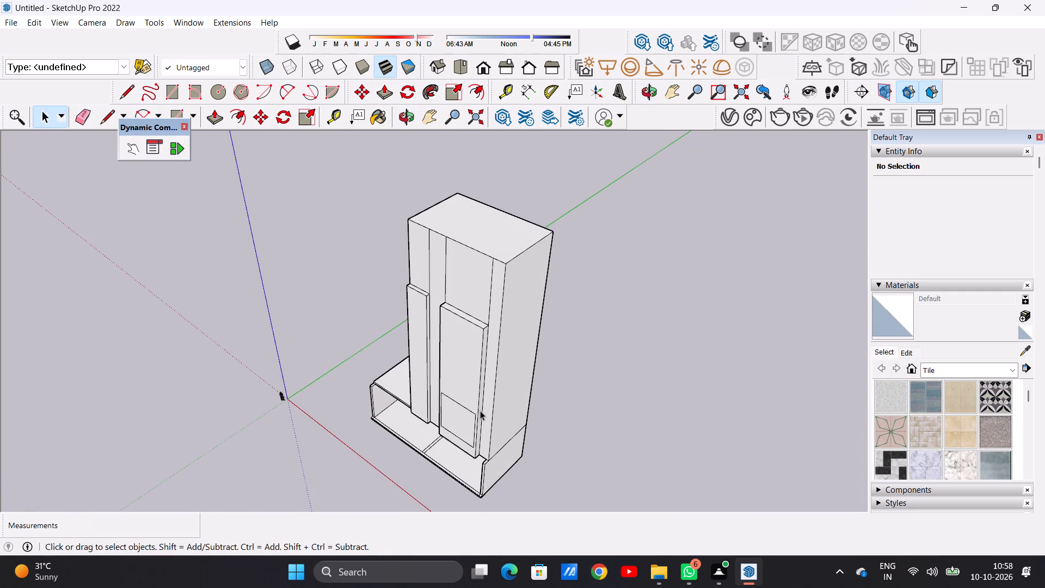
middle_click_drag(435, 425, 546, 266)
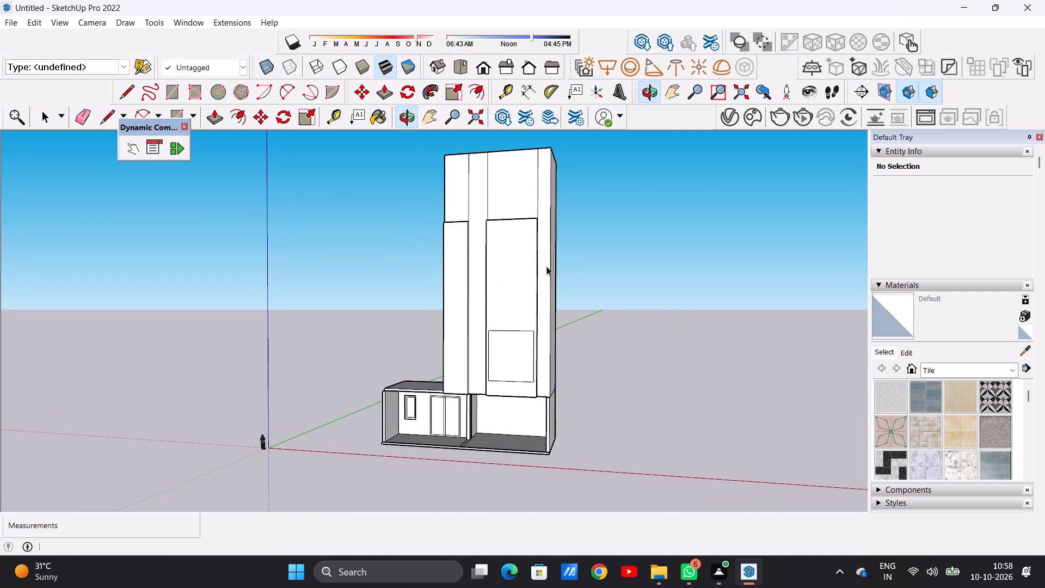
scroll(546, 266, "up", 1)
middle_click_drag(522, 301, 415, 426)
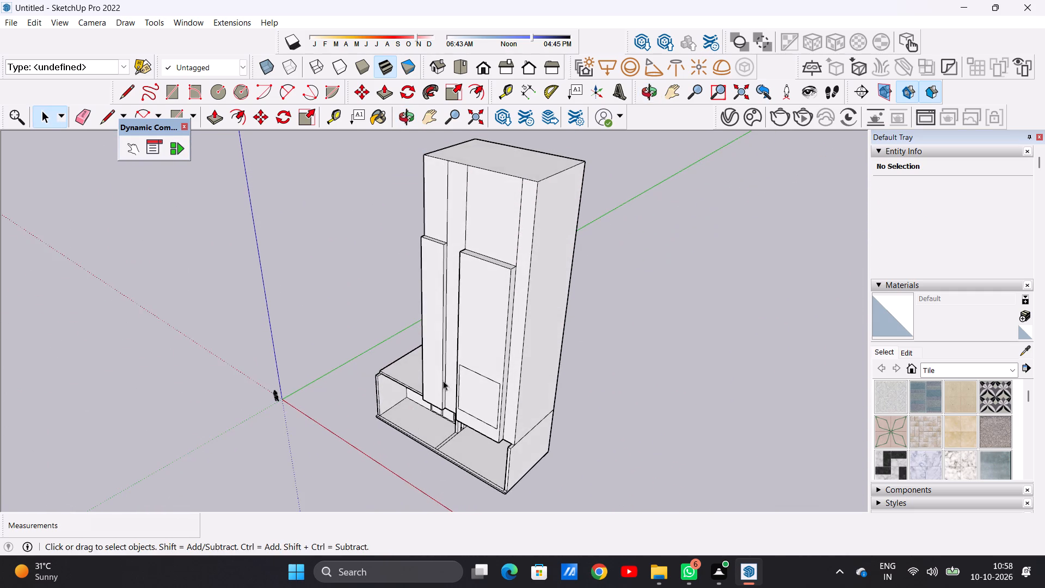
scroll(519, 275, "up", 8)
middle_click_drag(456, 377, 530, 278)
scroll(505, 314, "down", 2)
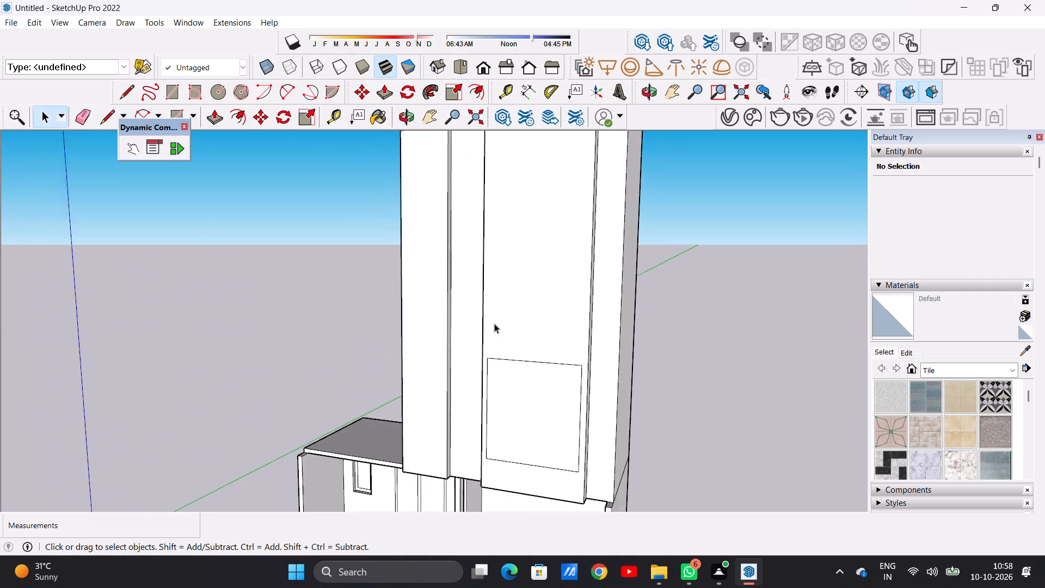
scroll(494, 323, "down", 6)
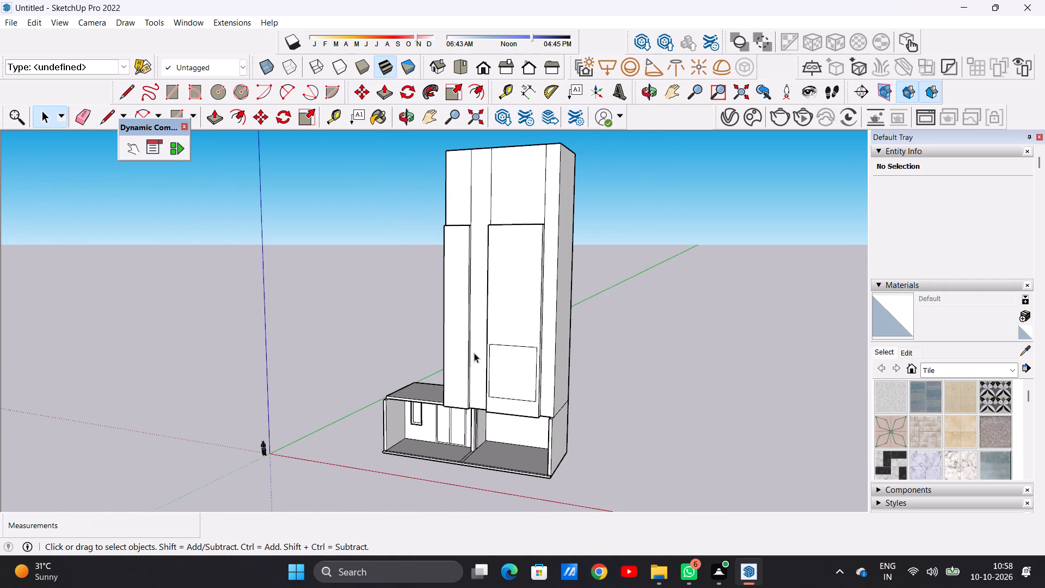
scroll(471, 358, "down", 3)
Push/Pull the top face of the wide projecting panel up 28' 1 1/4", level with the tower's top.
middle_click_drag(482, 351, 470, 410)
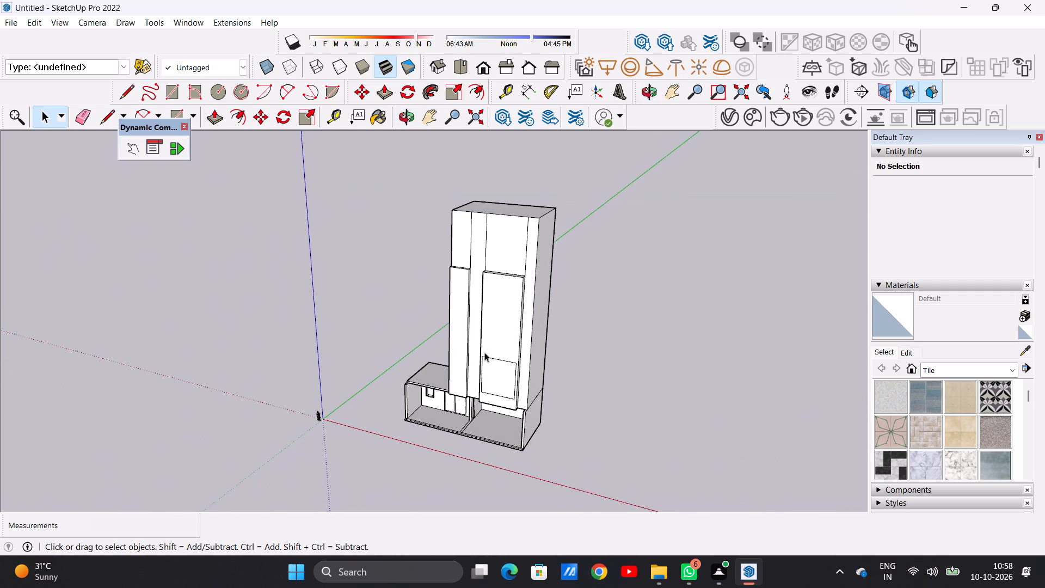
scroll(514, 220, "up", 5)
middle_click_drag(511, 294, 471, 385)
scroll(486, 375, "up", 5)
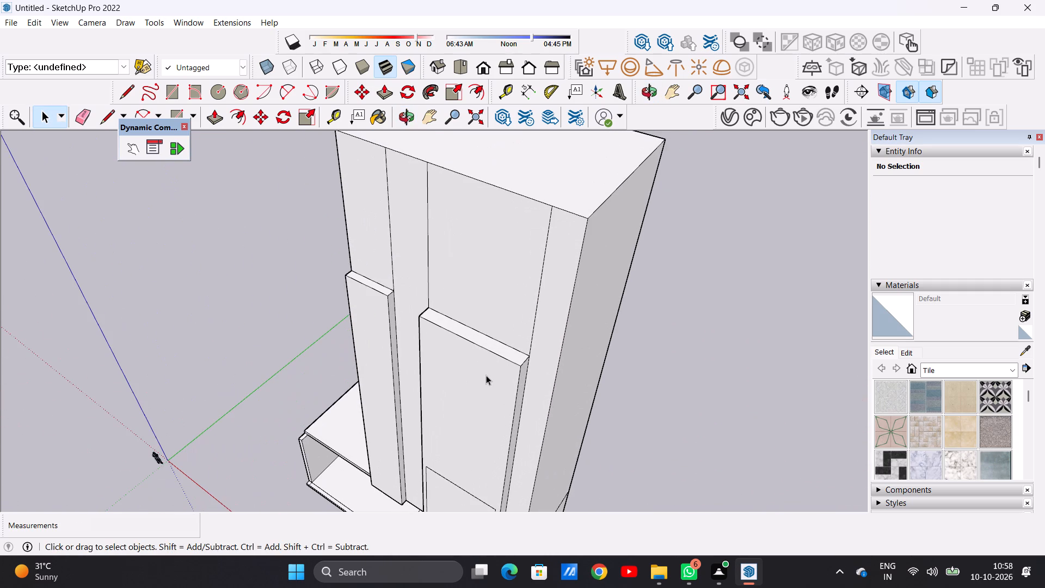
key("p")
scroll(499, 346, "up", 6)
left_click(517, 352)
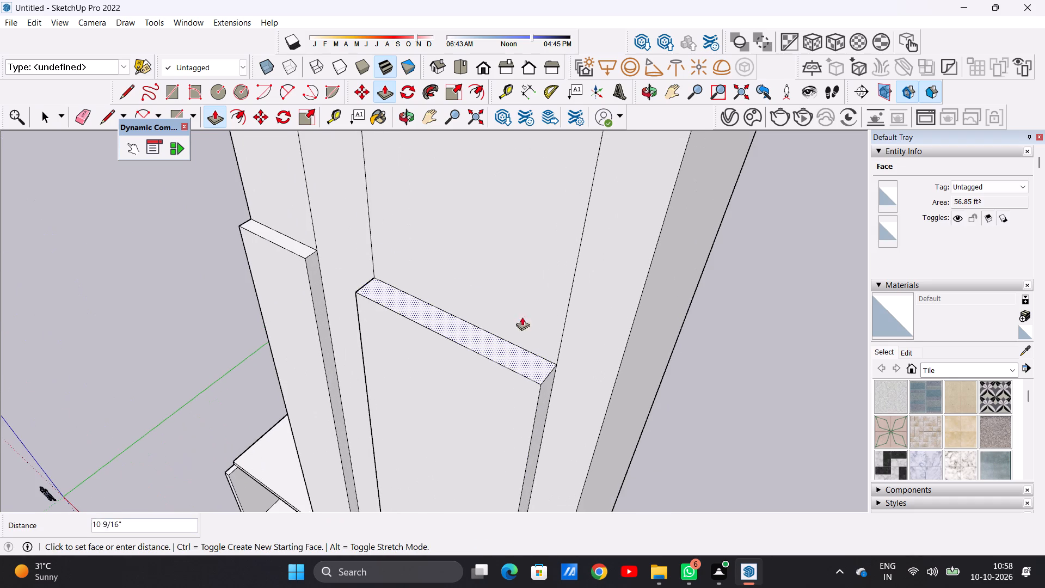
scroll(526, 279, "down", 13)
scroll(542, 209, "up", 7)
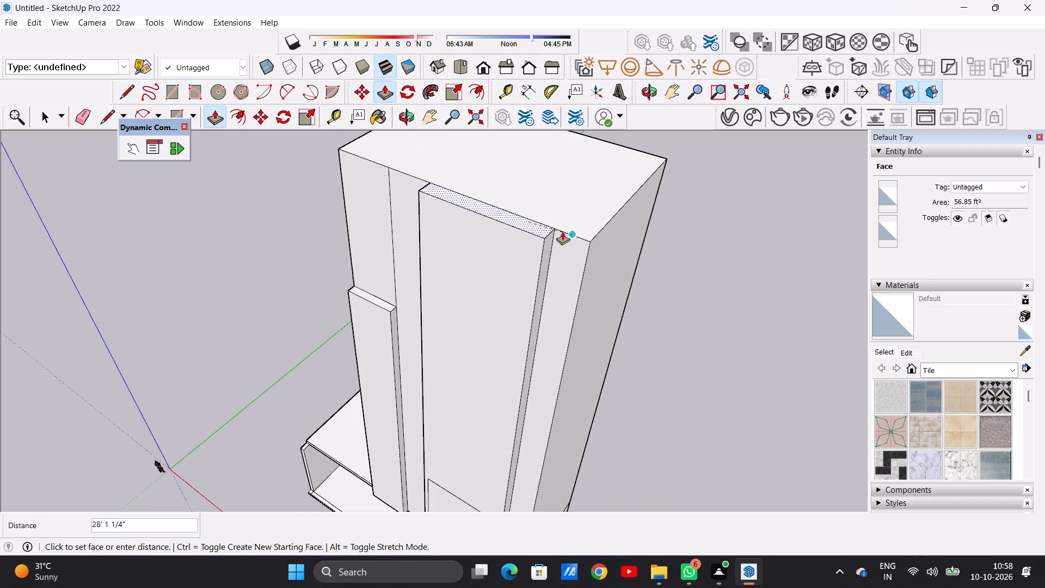
left_click(561, 231)
key("space")
Erase all four edges of the rectangle low on the wide projecting panel.
scroll(507, 335, "down", 8)
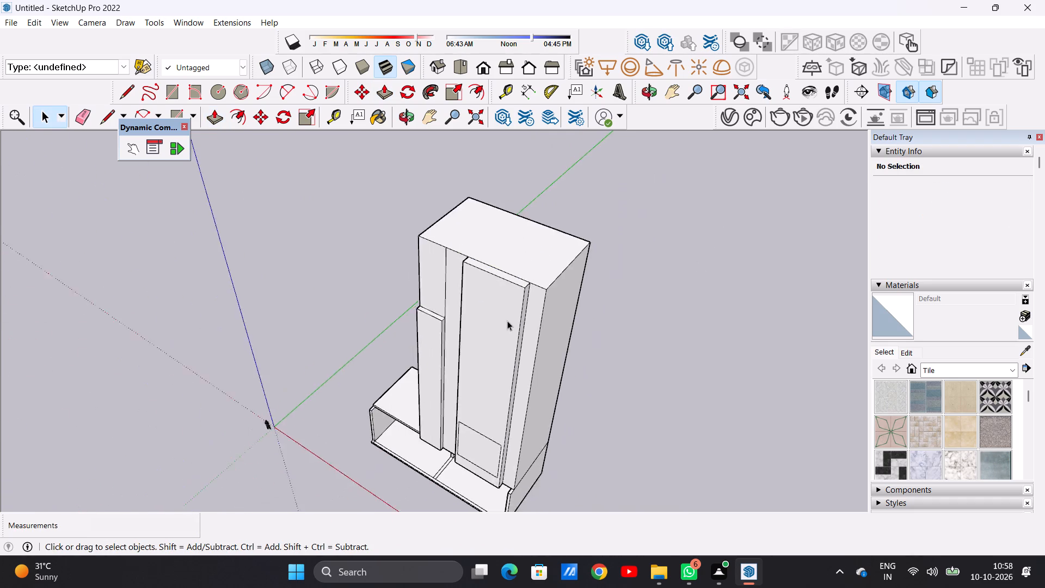
scroll(507, 321, "down", 2)
middle_click_drag(506, 373, 603, 249)
scroll(520, 374, "down", 2)
scroll(533, 388, "up", 3)
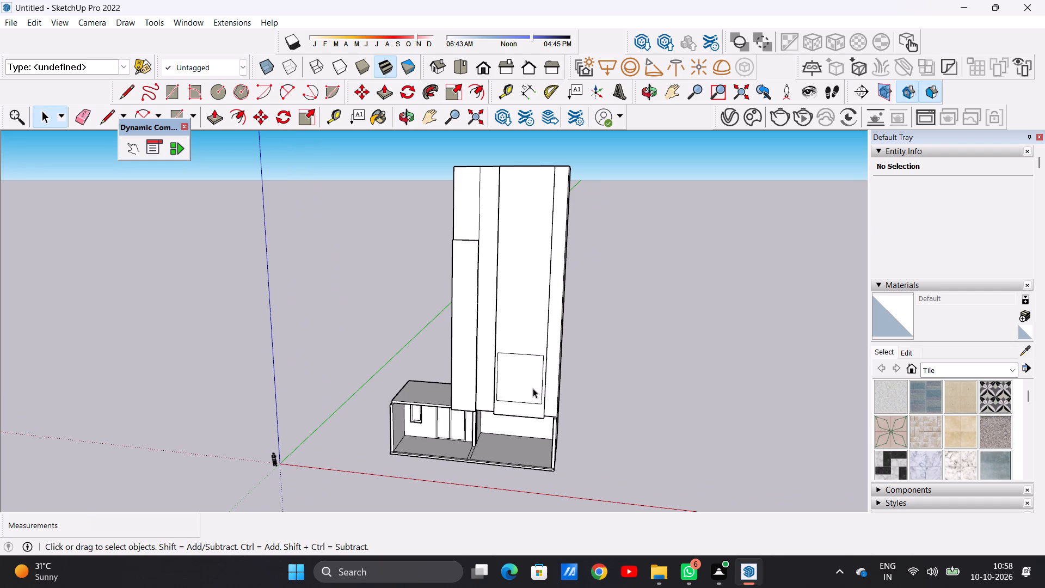
scroll(511, 405, "down", 3)
scroll(531, 395, "up", 11)
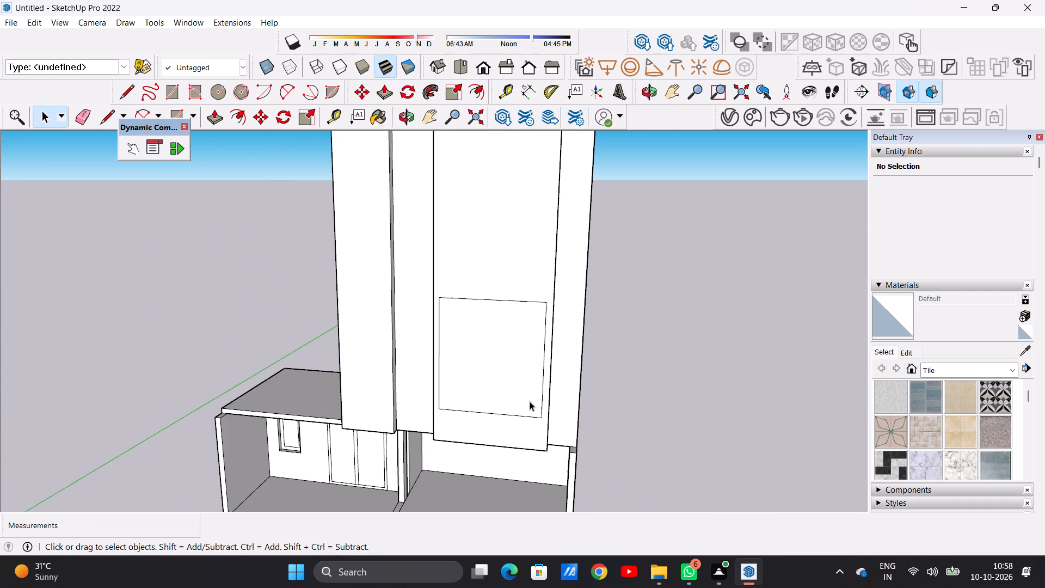
middle_click_drag(484, 418, 559, 383)
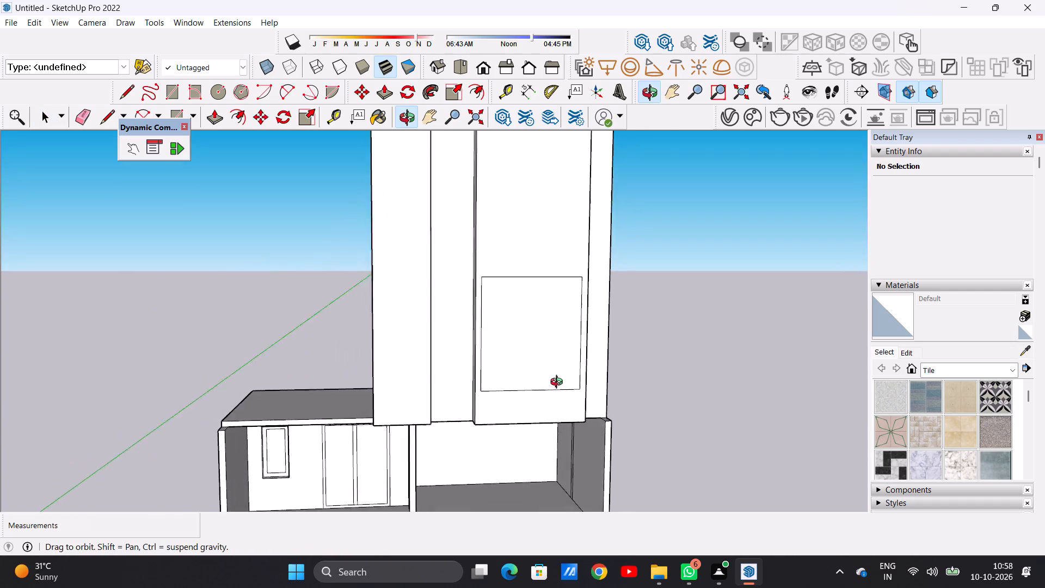
middle_click_drag(559, 383, 490, 390)
scroll(493, 388, "up", 3)
key("e")
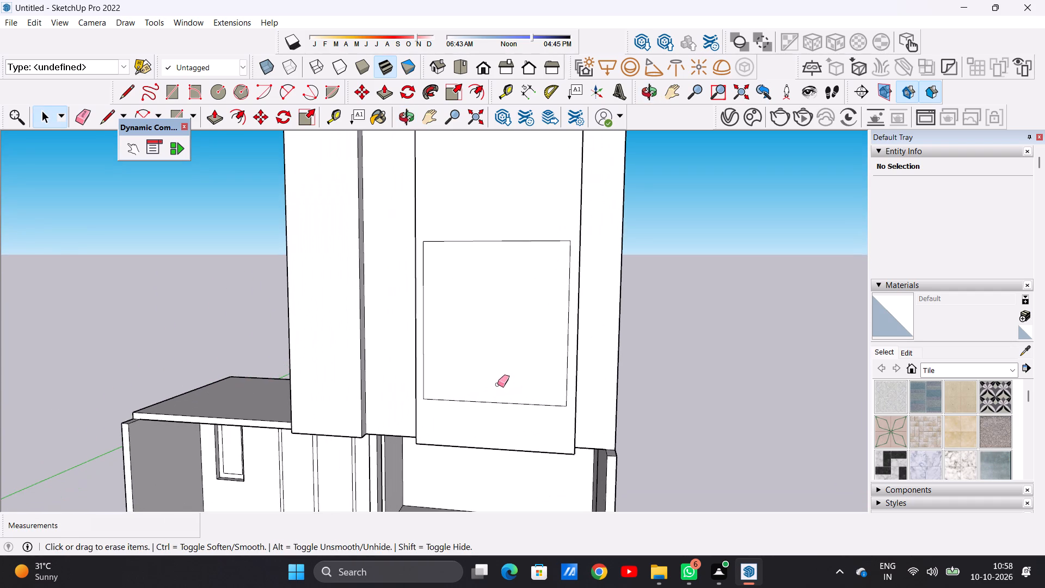
scroll(496, 373, "up", 3)
left_click_drag(490, 166, 490, 212)
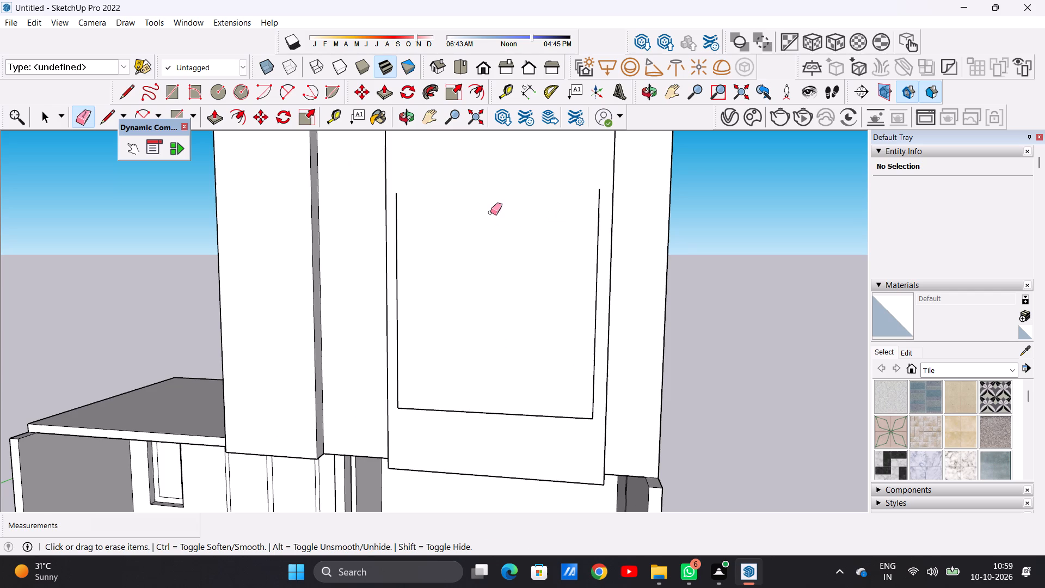
left_click(397, 316)
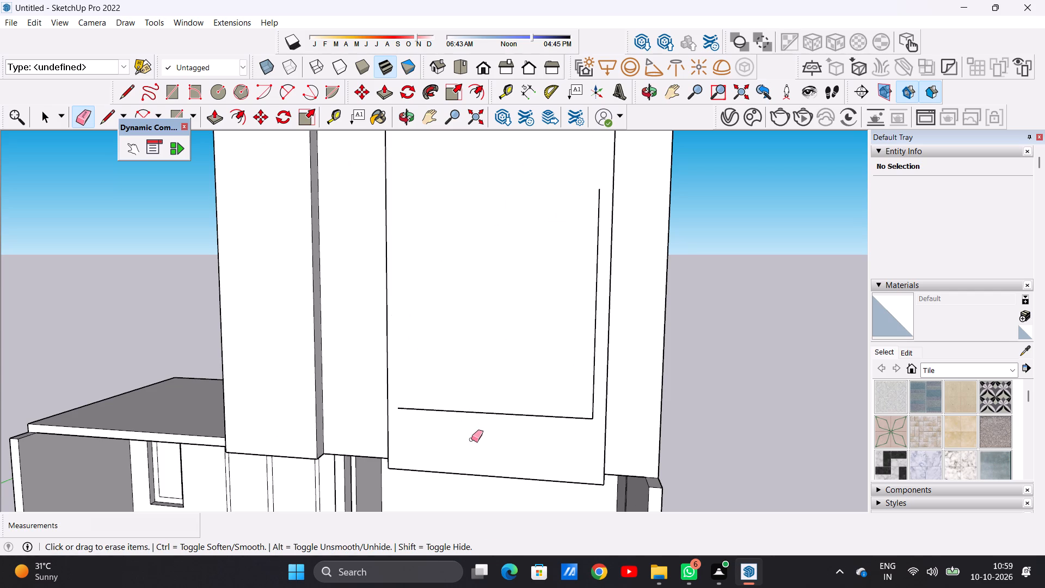
left_click_drag(477, 408, 481, 420)
left_click(594, 395)
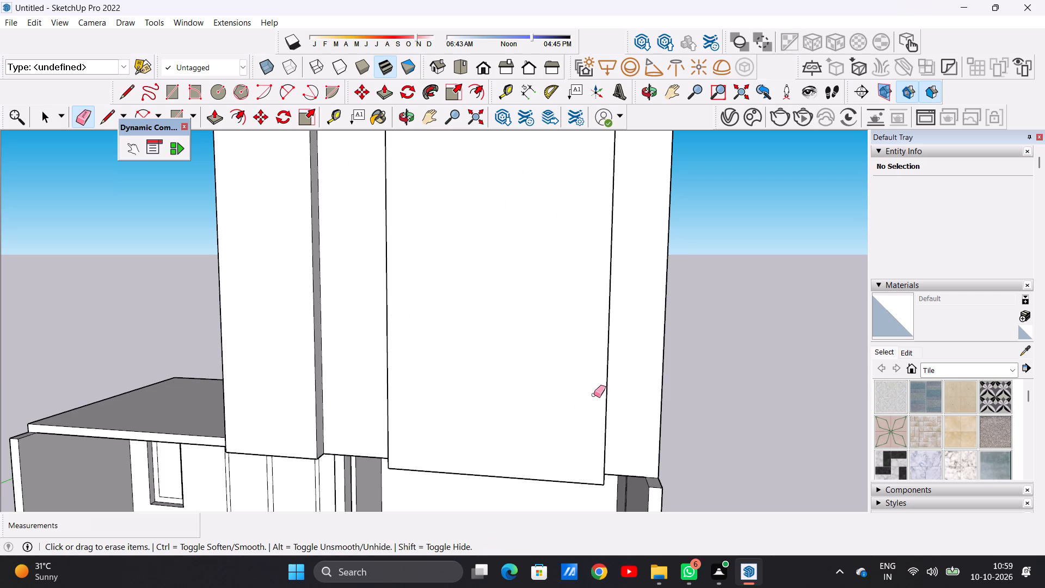
key("space")
In the front view, draw a square about 17' 11 9/16" per side low on the wide projecting panel, inset from its edges.
scroll(431, 450, "down", 11)
middle_click_drag(433, 443, 502, 438)
left_click(480, 69)
scroll(520, 394, "down", 3)
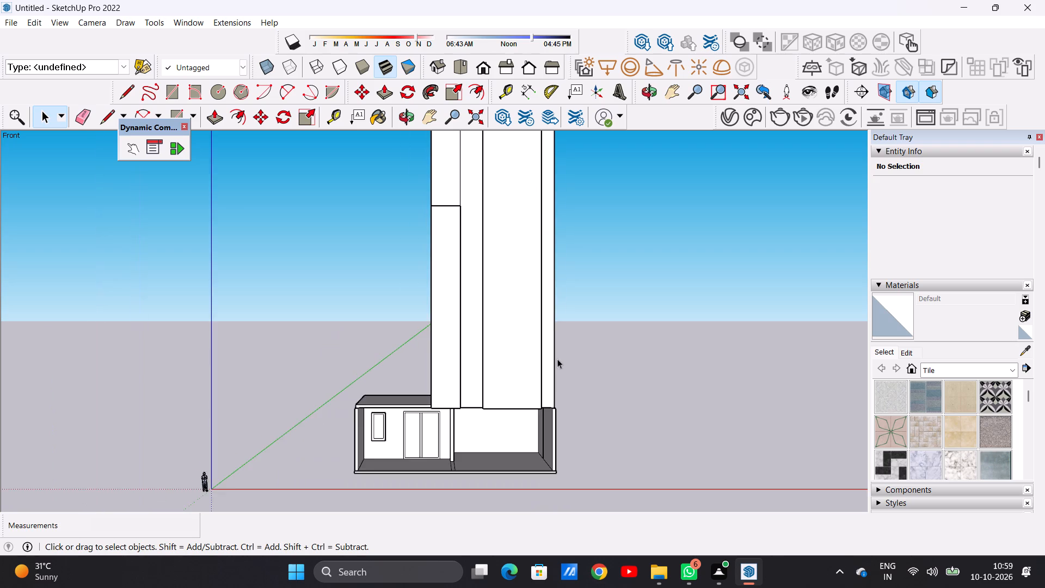
scroll(560, 357, "down", 1)
scroll(519, 364, "up", 8)
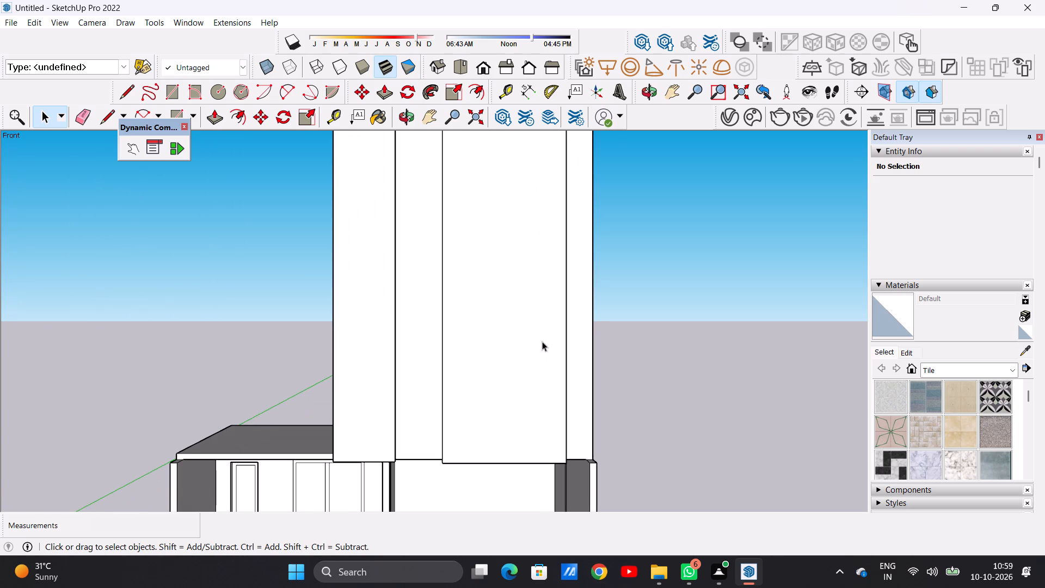
key("r")
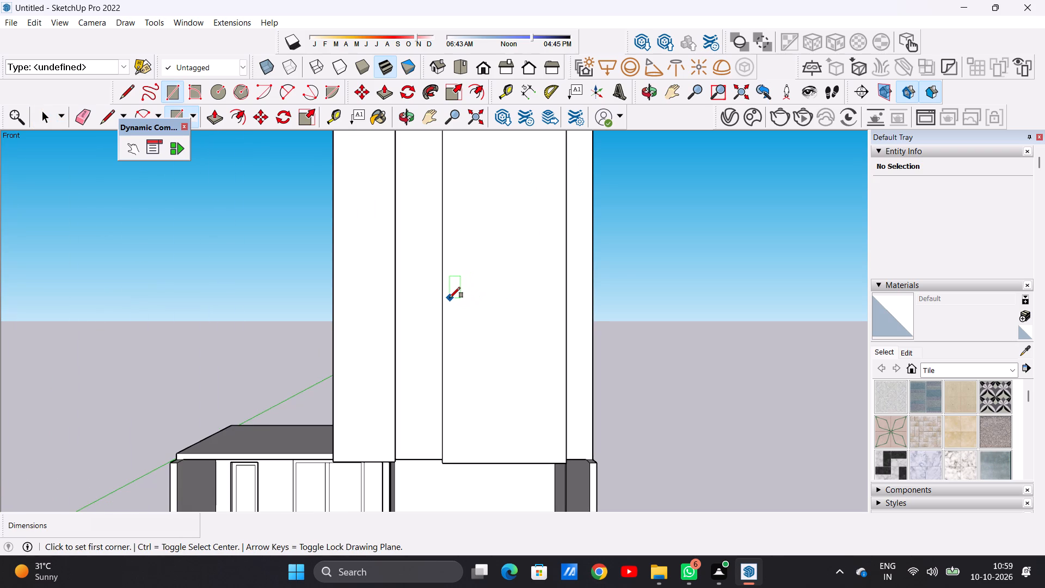
left_click(450, 298)
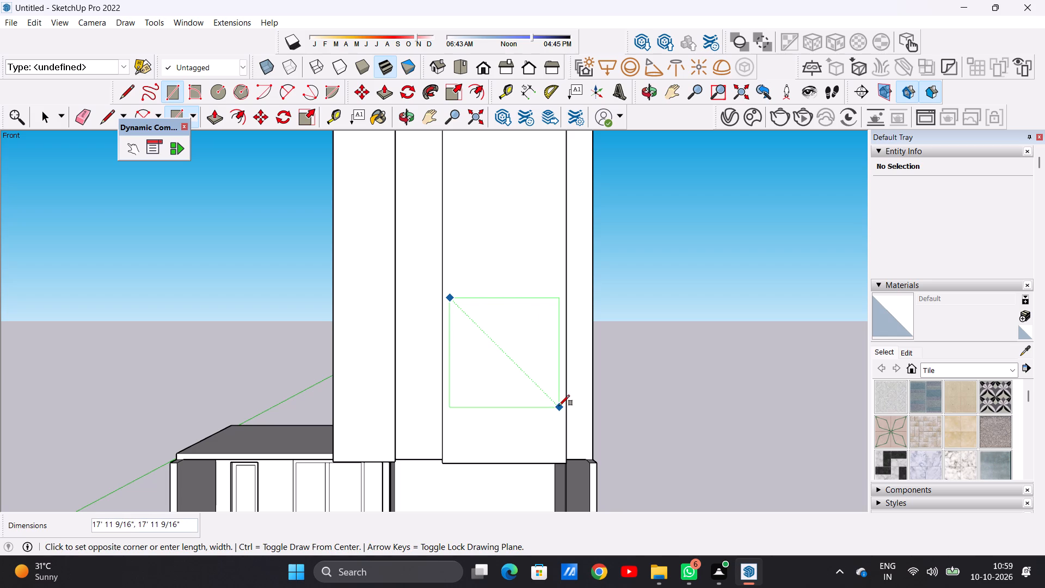
left_click(559, 406)
key("space")
Copy the square vertically up the wide panel twice, spaced about 28' 11 3/4" and 29' 8 11/16" apart.
scroll(427, 464, "down", 9)
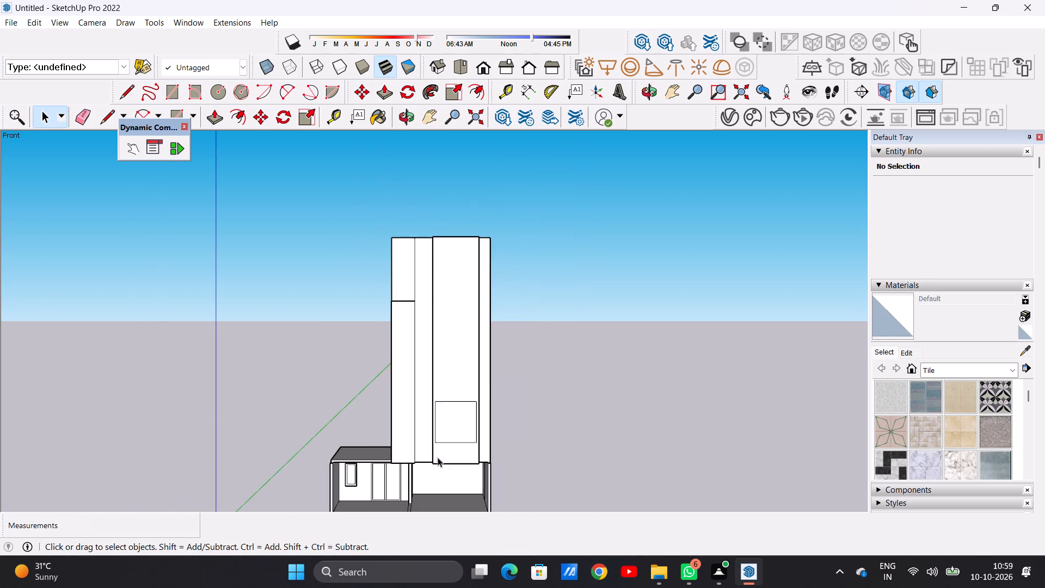
scroll(476, 443, "up", 6)
double_click(463, 427)
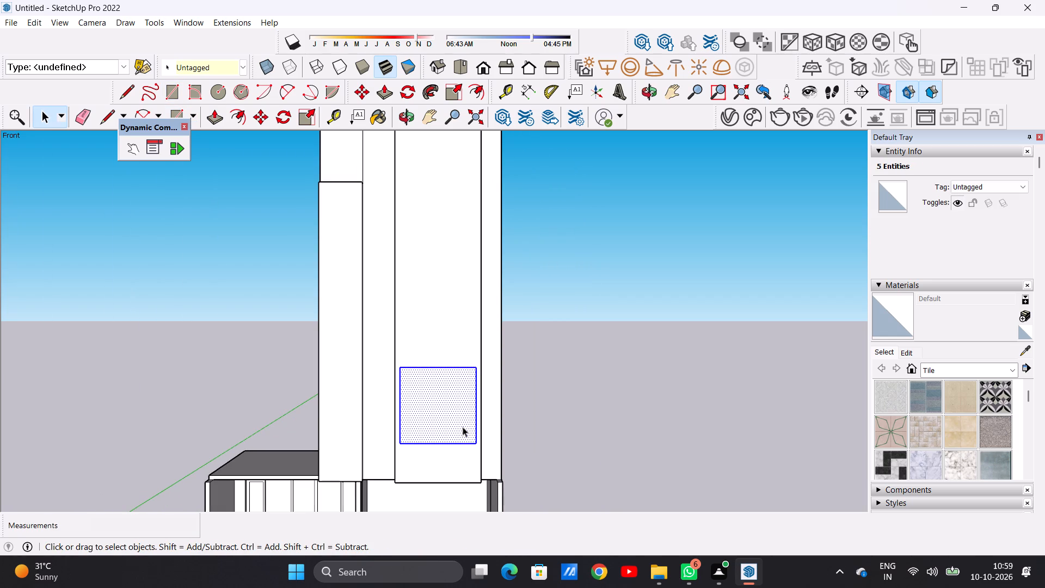
key("m")
left_click(477, 441)
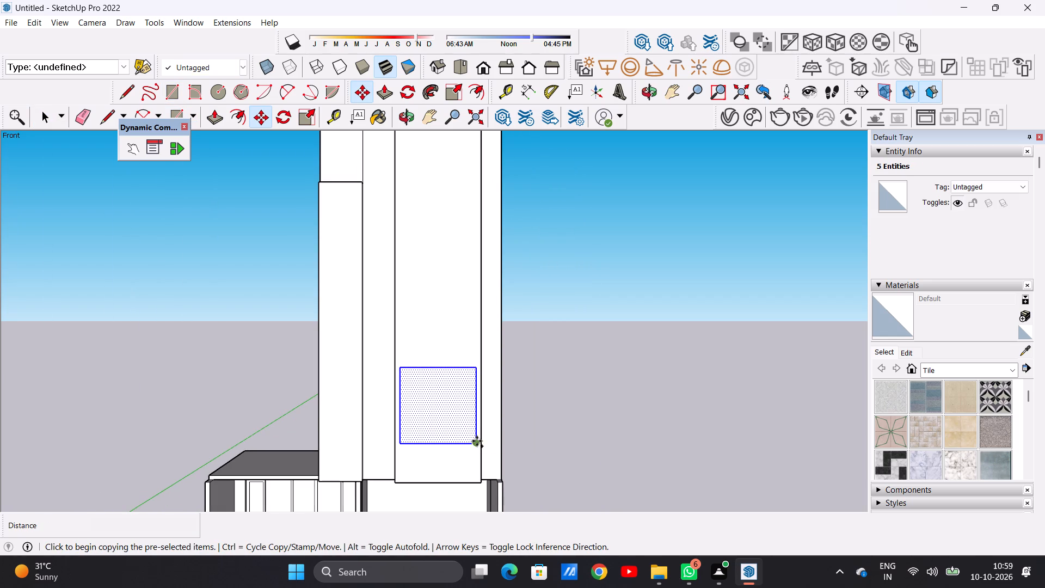
scroll(476, 346, "down", 6)
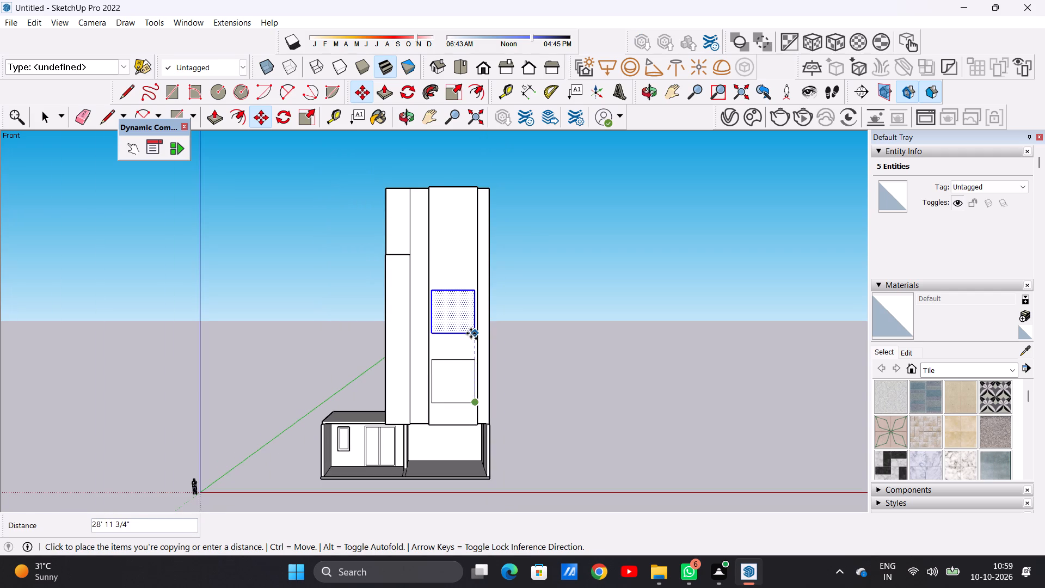
left_click(471, 333)
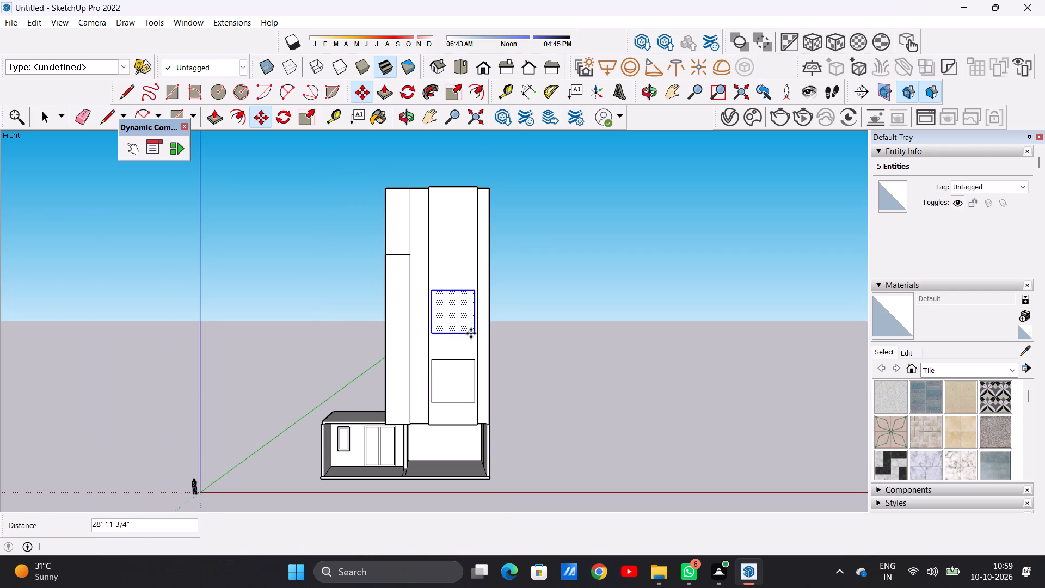
left_click(474, 334)
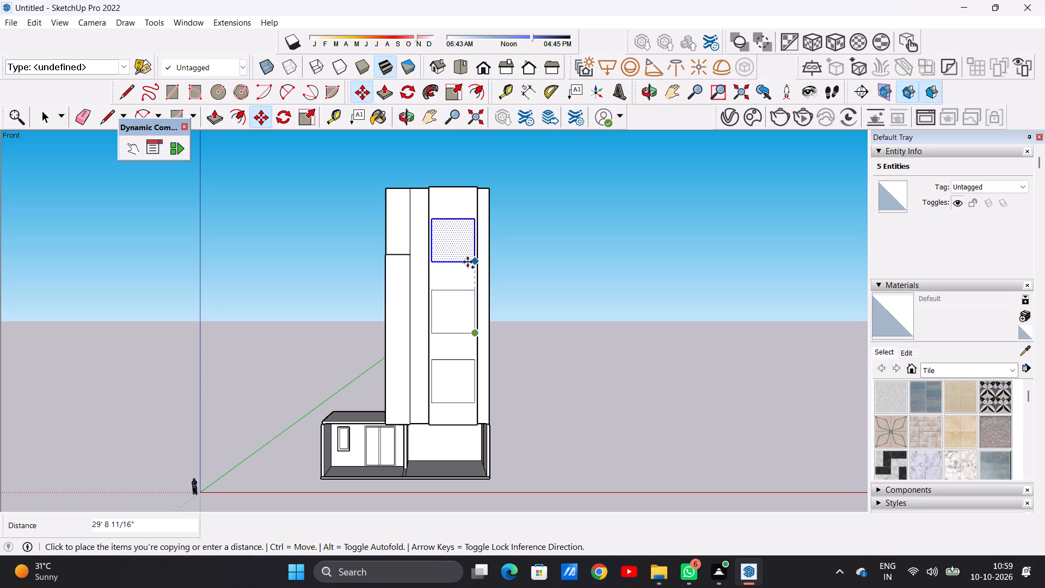
left_click(468, 262)
key("space")
left_click(752, 259)
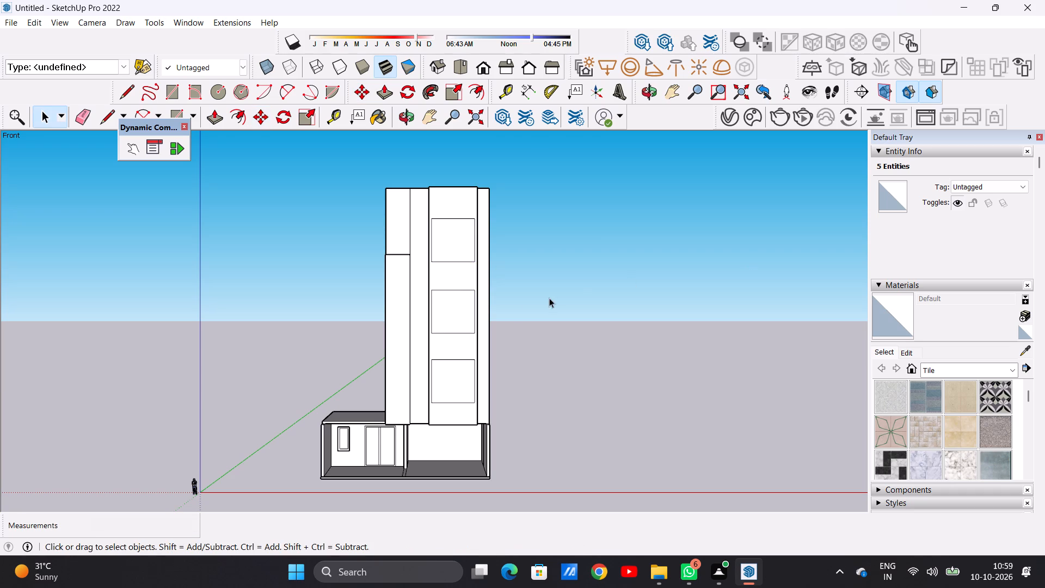
Push/Pull the tower's top face upward about 31' 2".
scroll(506, 318, "down", 4)
middle_click_drag(499, 294, 349, 474)
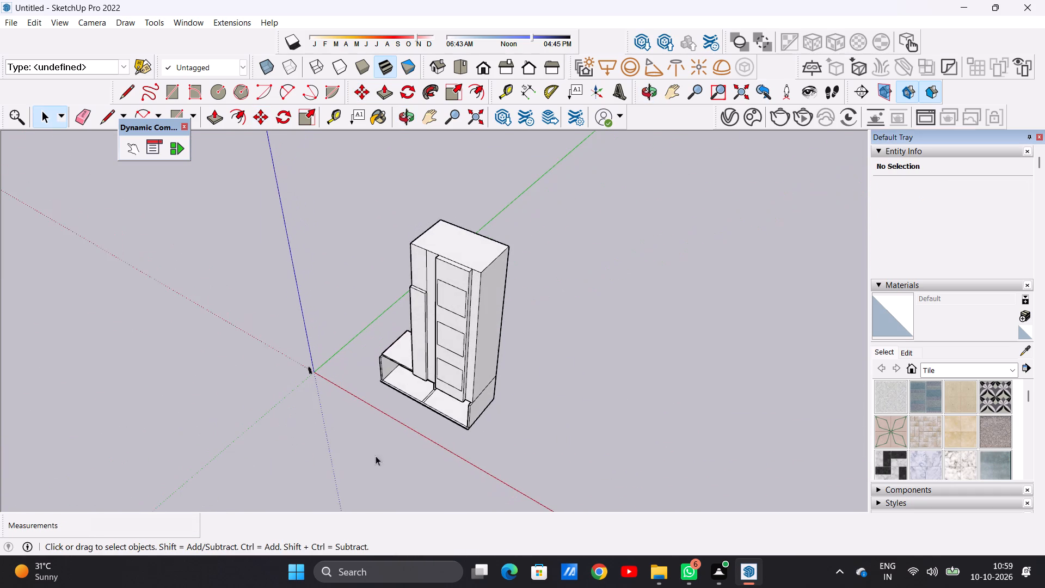
scroll(487, 261, "up", 11)
key("p")
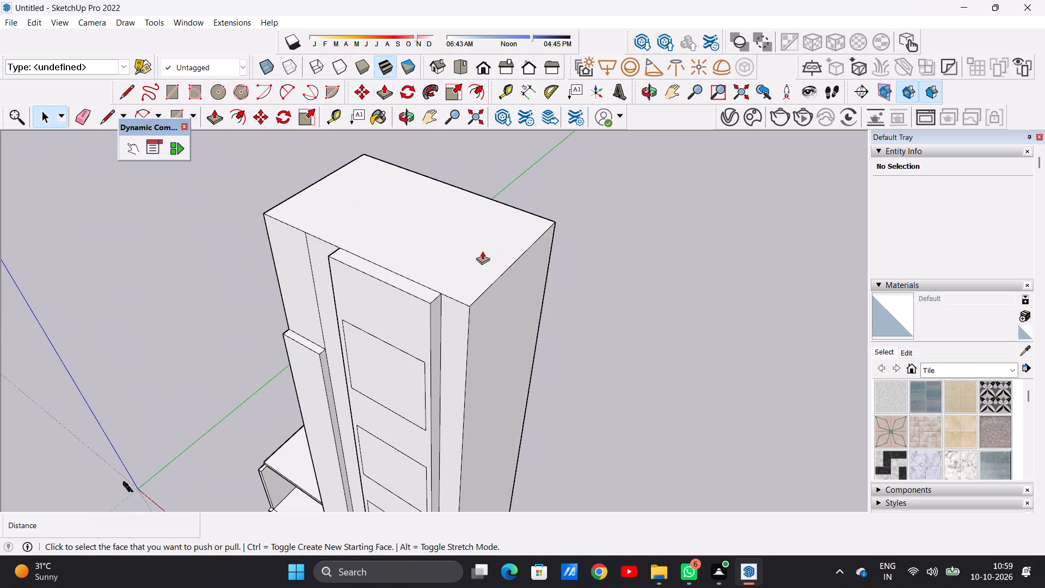
left_click(479, 252)
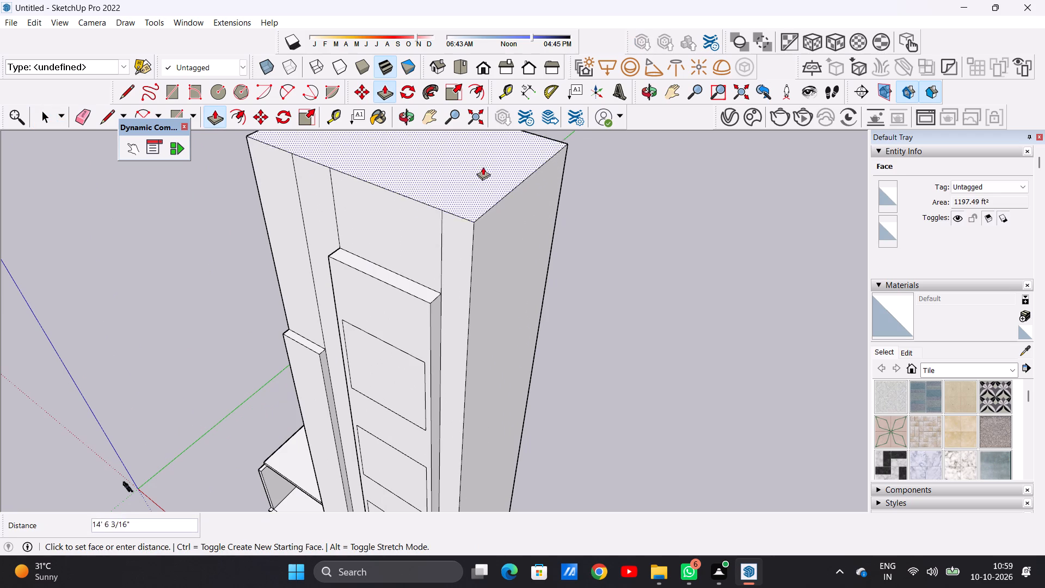
scroll(493, 277, "down", 15)
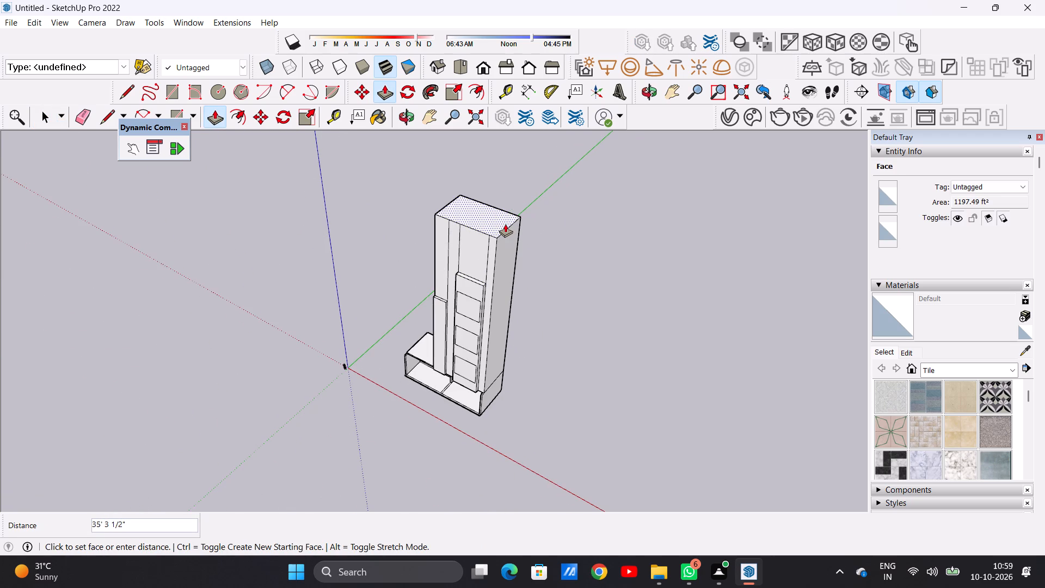
left_click(506, 232)
key("space")
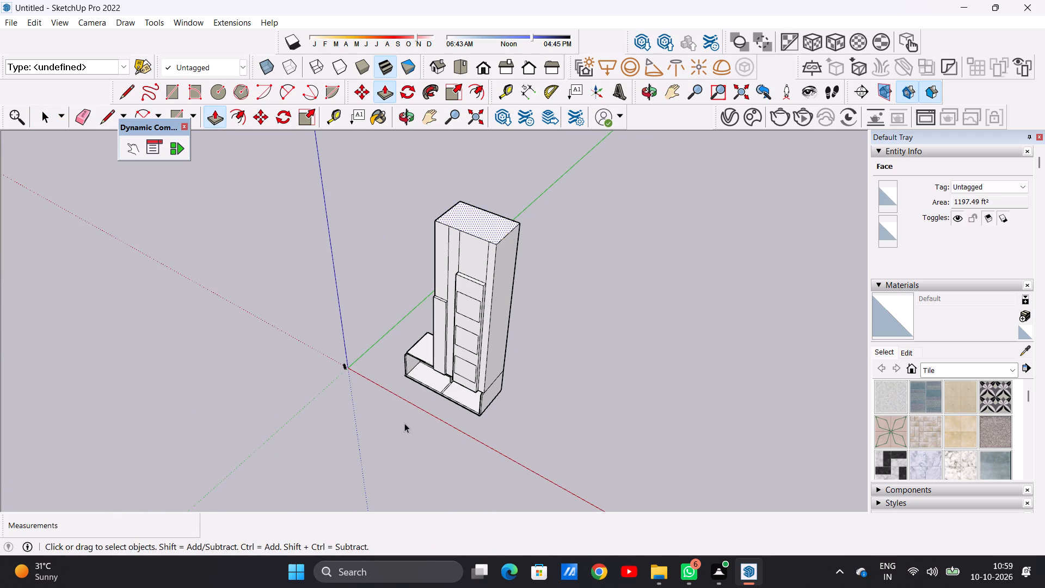
Push/Pull the top face of the wide projecting panel up 31' 2 1/8", level with the tower's top.
middle_click_drag(404, 423, 532, 329)
scroll(501, 347, "down", 4)
scroll(504, 295, "up", 11)
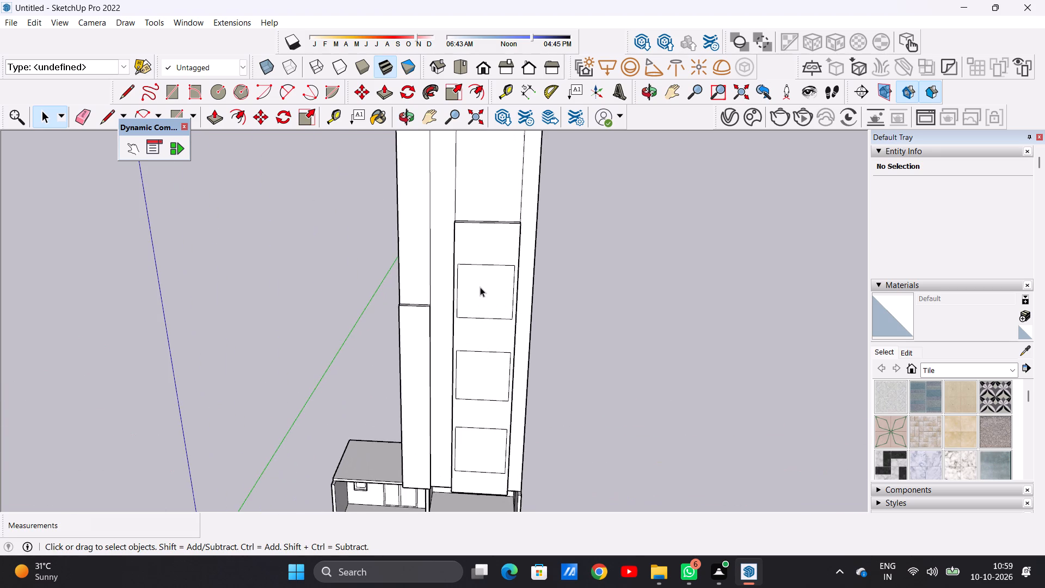
middle_click_drag(452, 282, 408, 403)
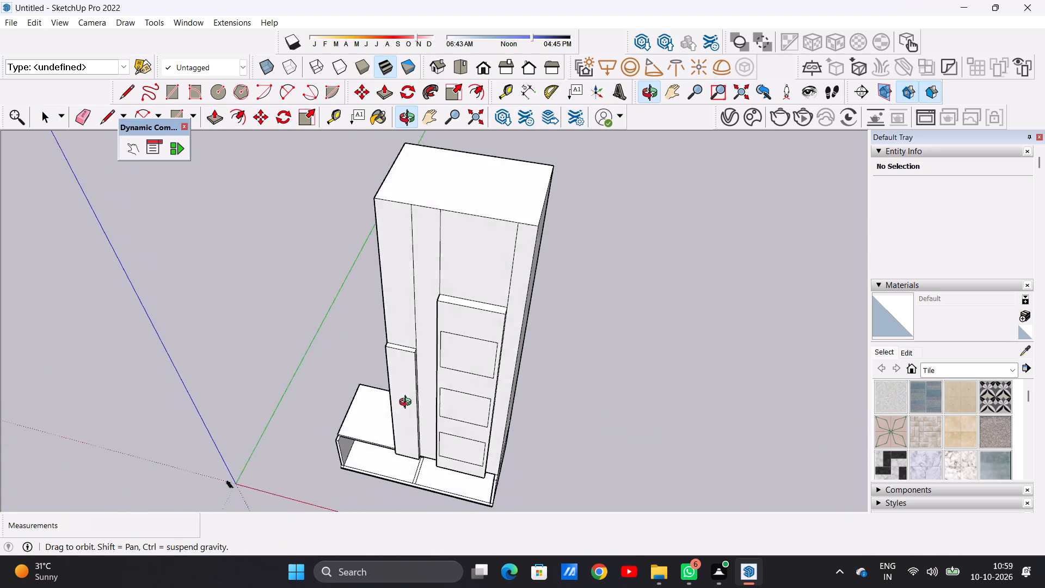
middle_click_drag(408, 403, 368, 395)
scroll(525, 327, "up", 6)
key("p")
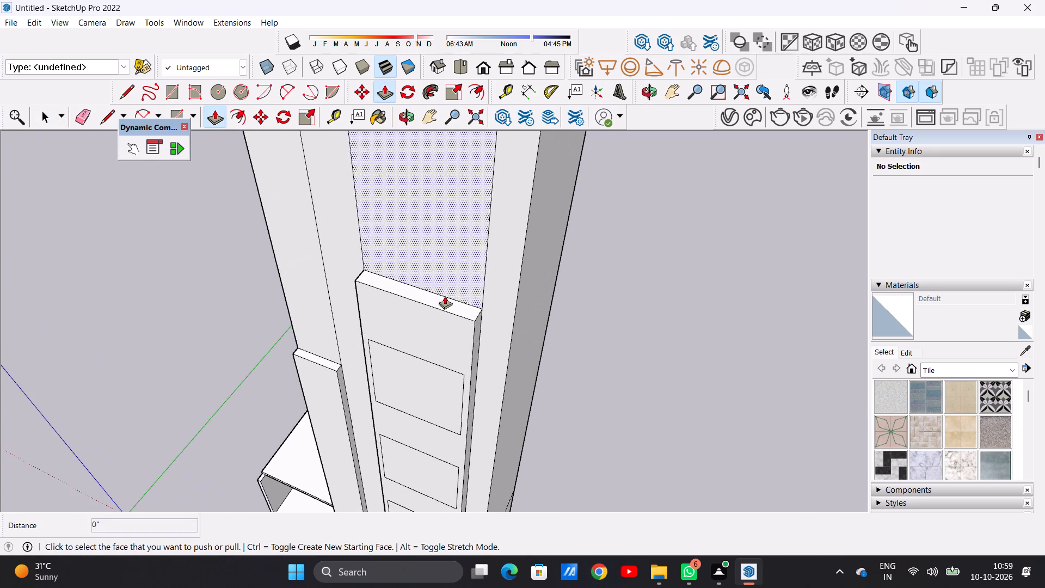
scroll(450, 305, "up", 4)
left_click(475, 310)
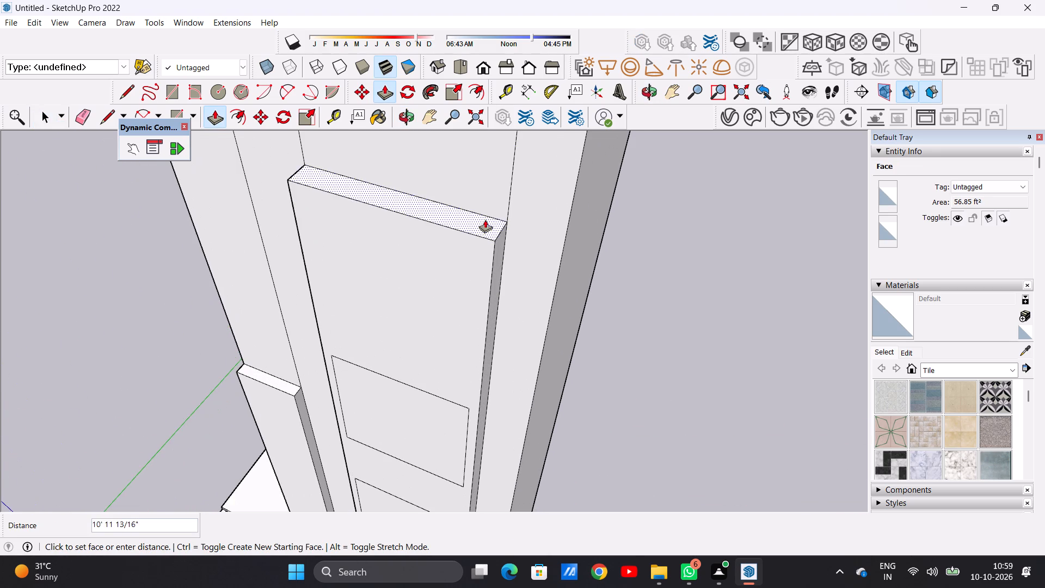
scroll(475, 252, "down", 17)
scroll(485, 196, "up", 12)
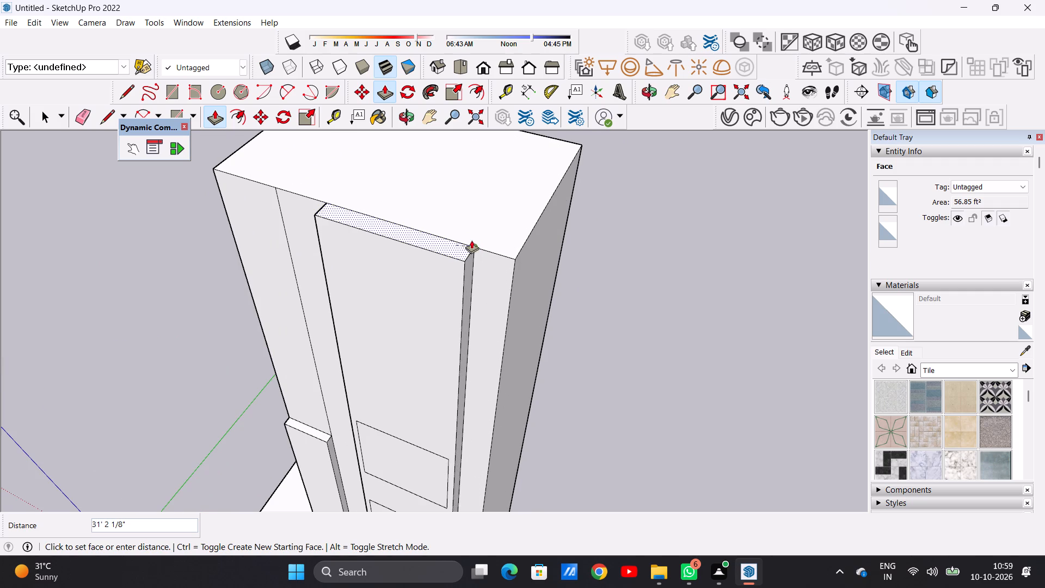
left_click(472, 248)
key("space")
Copy the uppermost square on the wide projecting panel vertically upward, spaced about 29' 9 11/16".
scroll(400, 383, "down", 6)
middle_click_drag(385, 398, 489, 273)
scroll(468, 395, "down", 8)
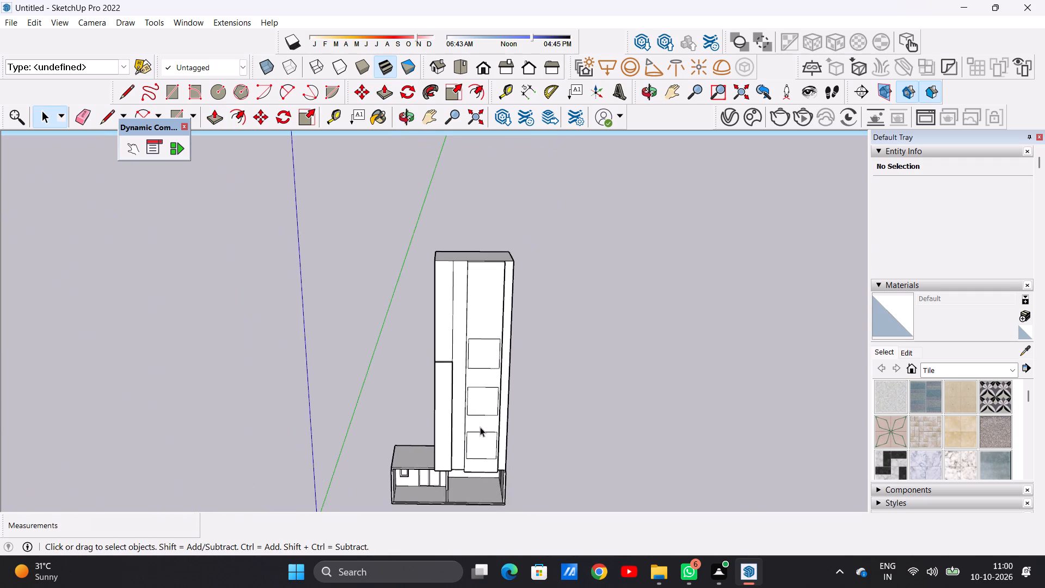
middle_click_drag(477, 425, 474, 382)
scroll(483, 469, "down", 3)
scroll(489, 498, "up", 6)
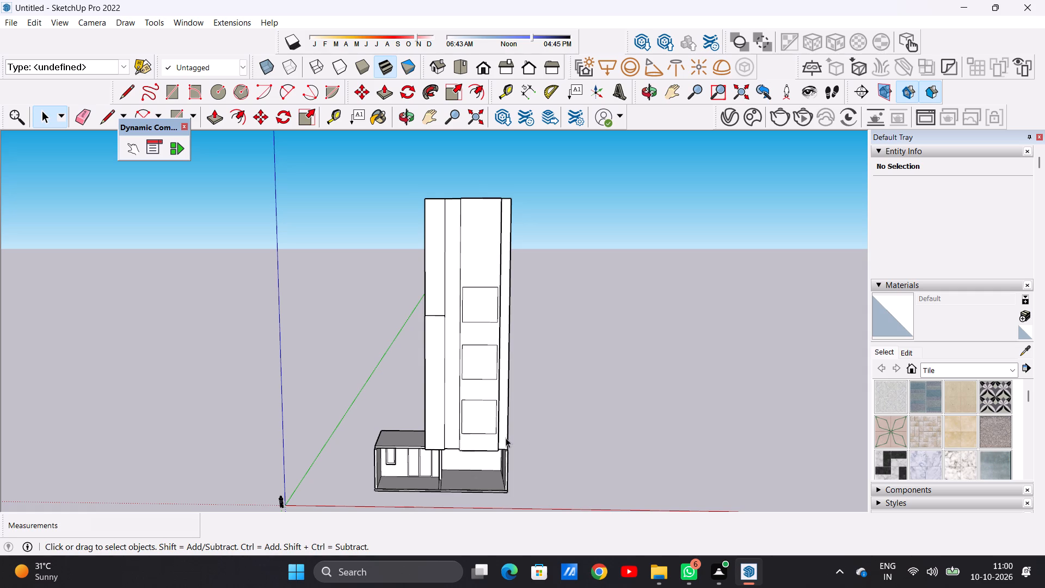
middle_click_drag(500, 373, 469, 367)
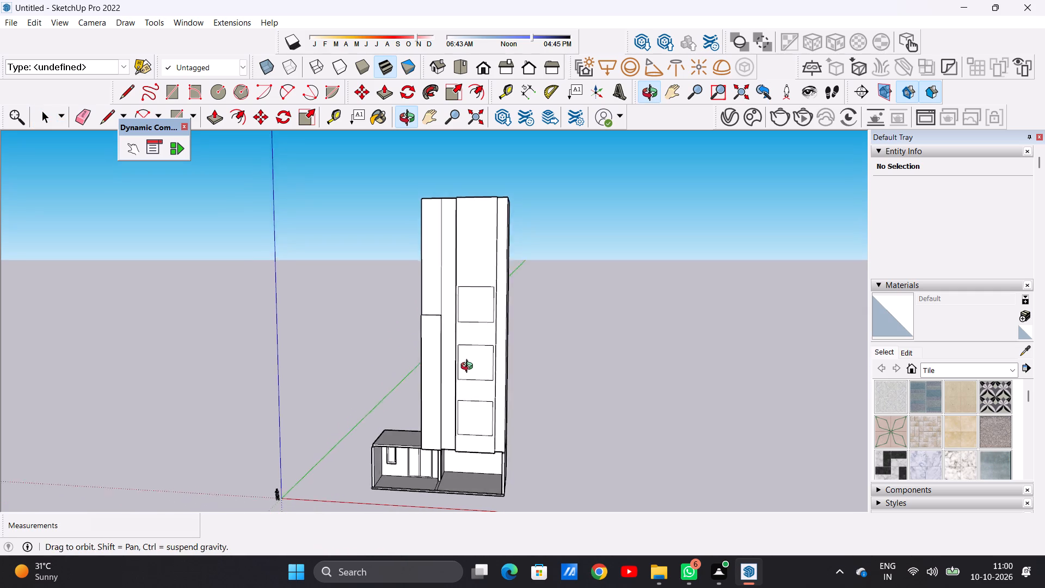
middle_click_drag(469, 367, 464, 365)
scroll(469, 311, "up", 11)
double_click(476, 317)
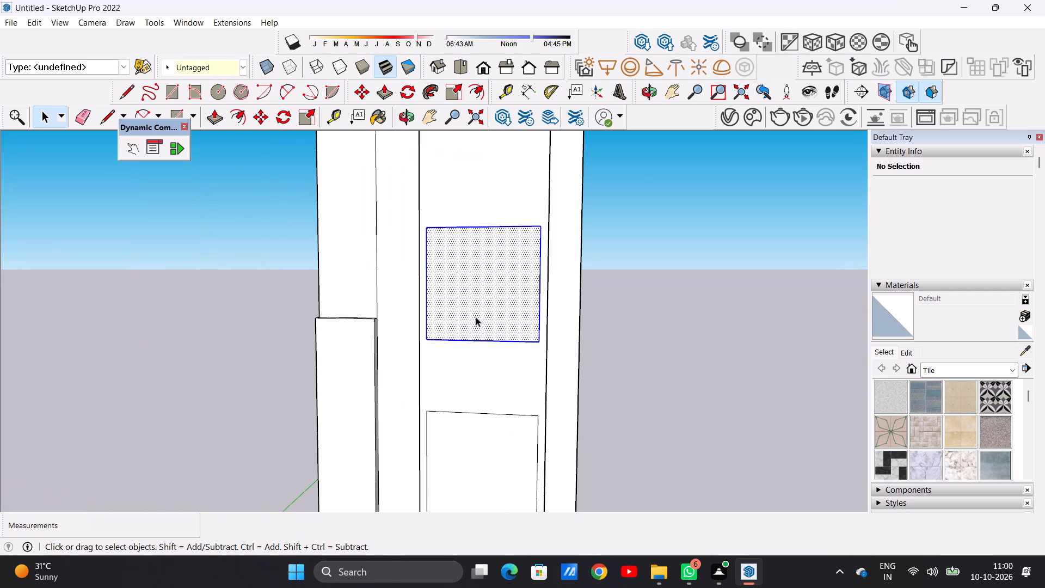
key("m")
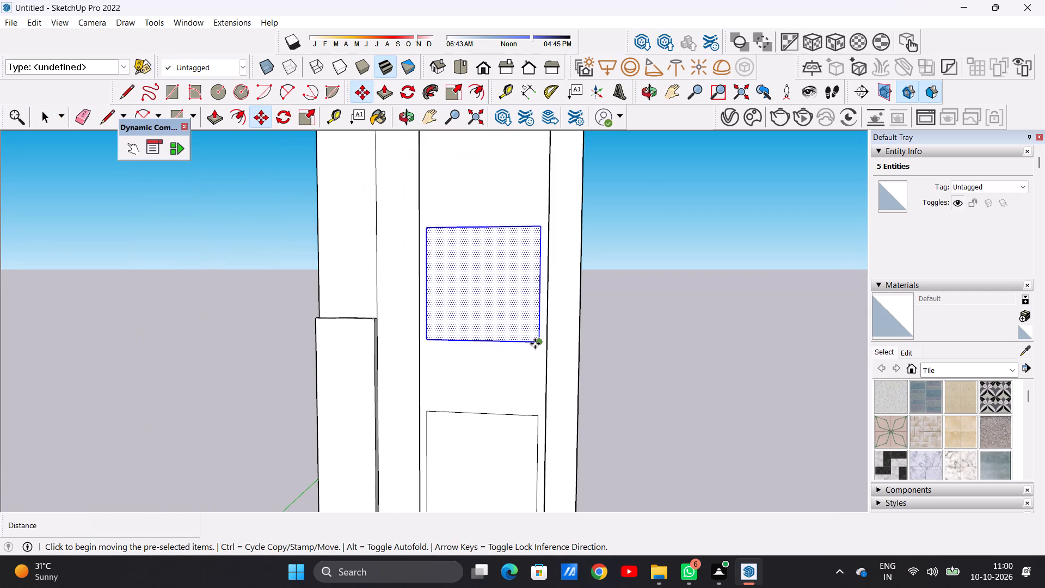
left_click(535, 344)
scroll(527, 290, "down", 9)
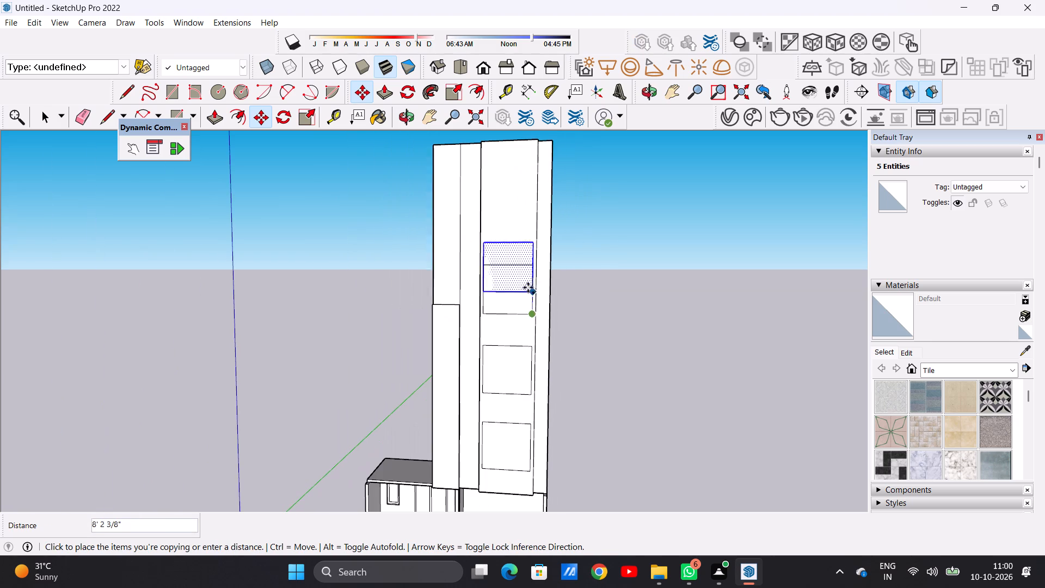
left_click(530, 232)
key("space")
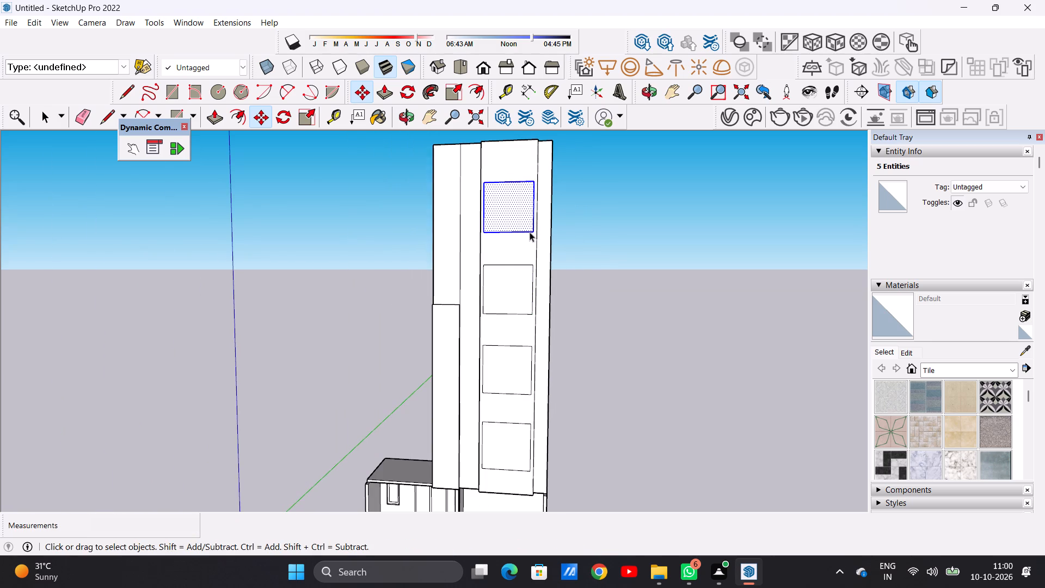
left_click(599, 277)
Examine the tower's front, sides and top, and the spacing of the squares up the wide panel.
middle_click_drag(538, 219, 412, 373)
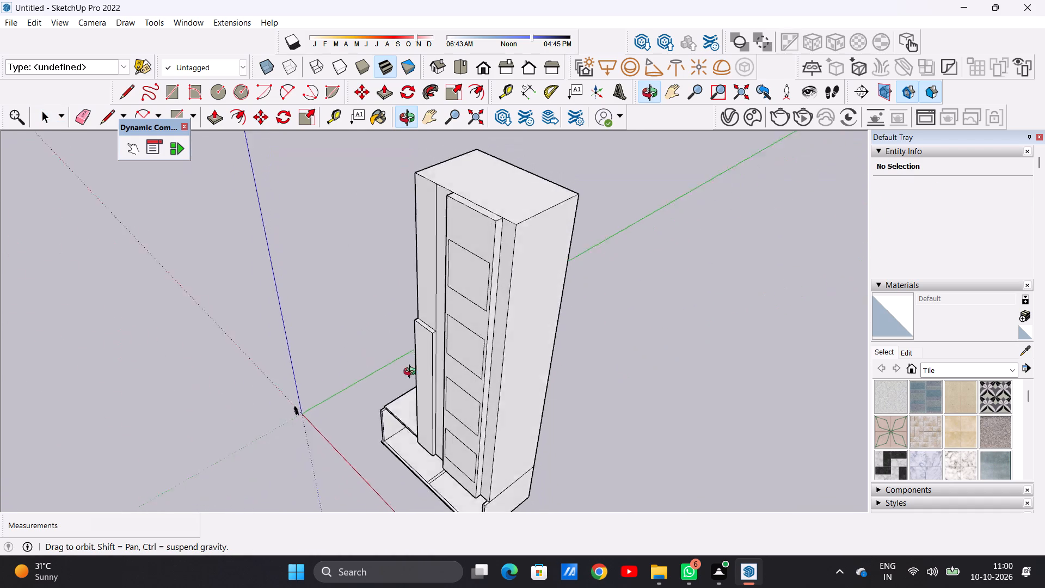
middle_click_drag(412, 373, 685, 327)
middle_click_drag(586, 339, 539, 307)
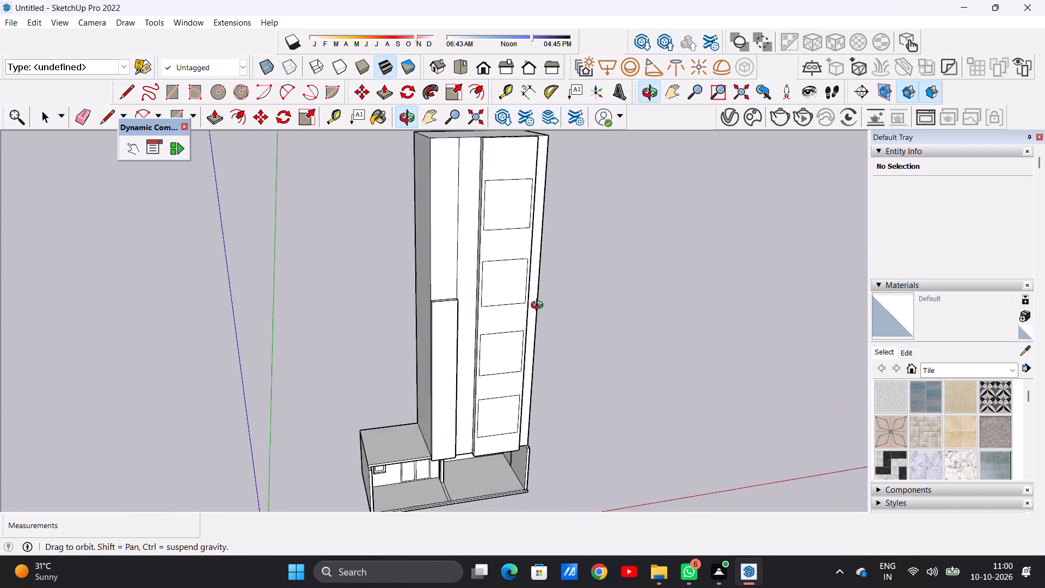
middle_click_drag(539, 307, 444, 304)
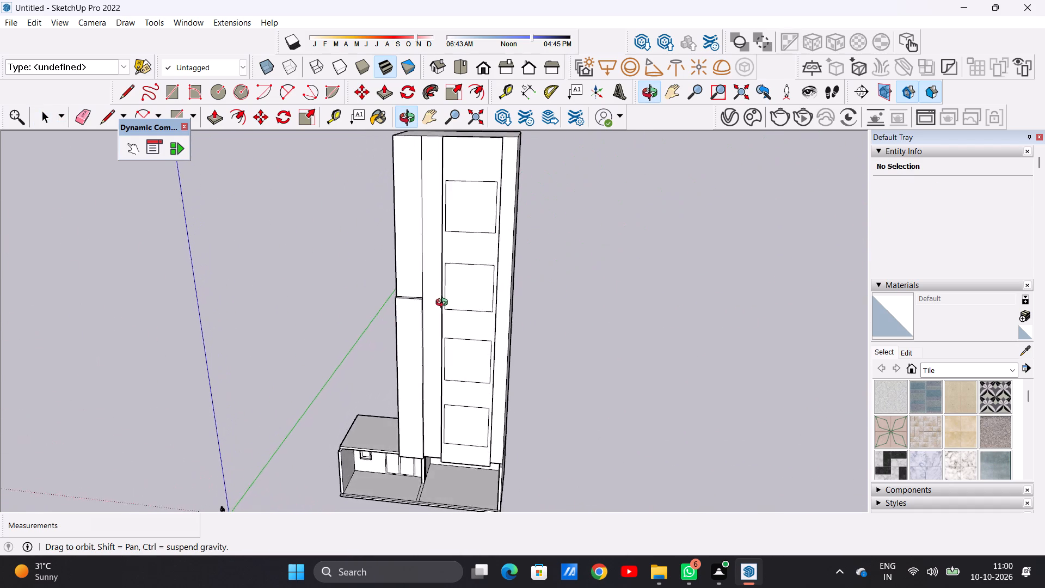
middle_click_drag(444, 304, 462, 308)
scroll(455, 358, "down", 7)
middle_click_drag(471, 268, 478, 221)
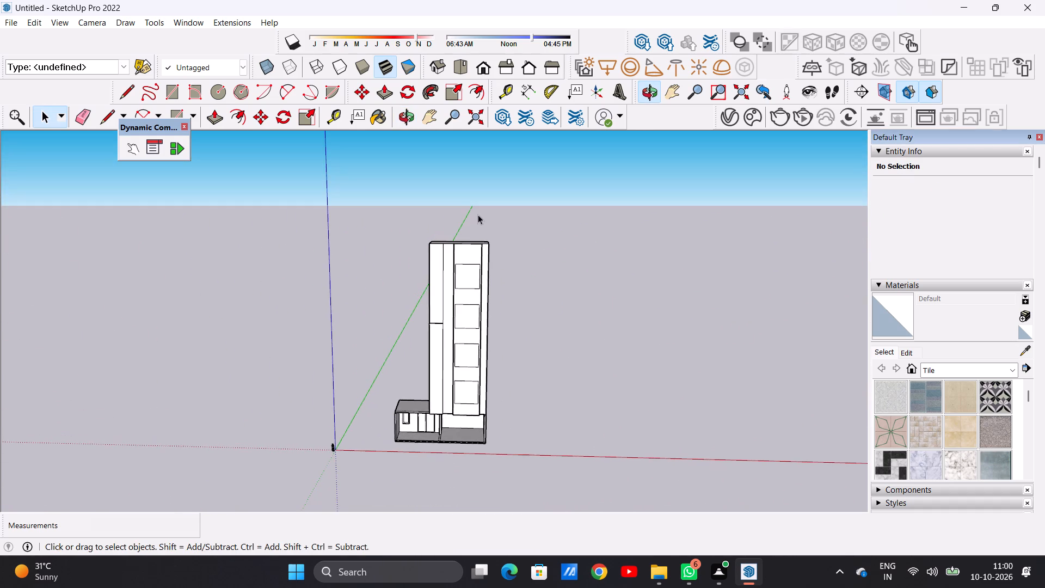
scroll(463, 254, "up", 14)
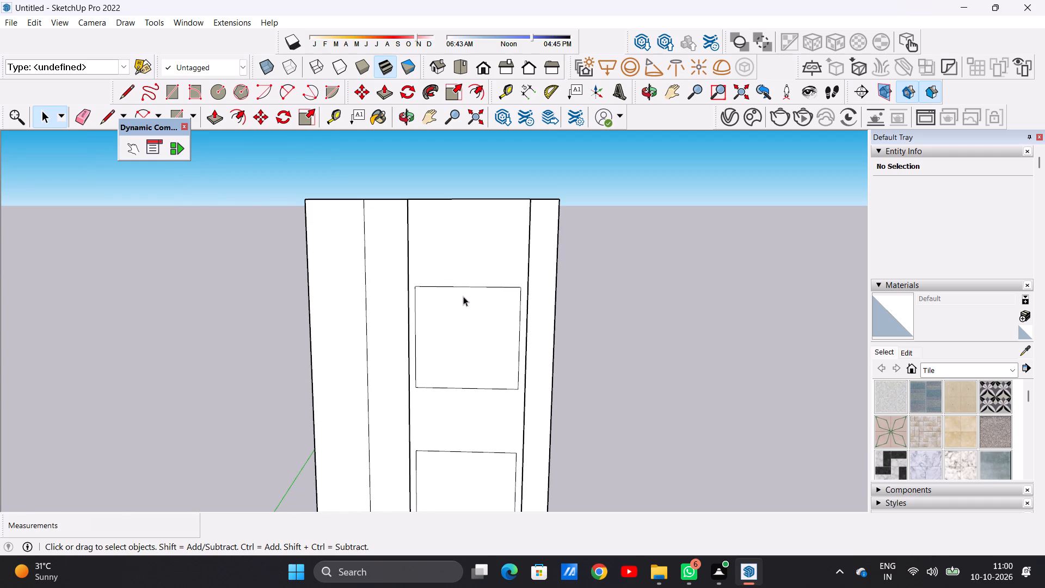
middle_click_drag(462, 292, 494, 269)
scroll(457, 334, "down", 3)
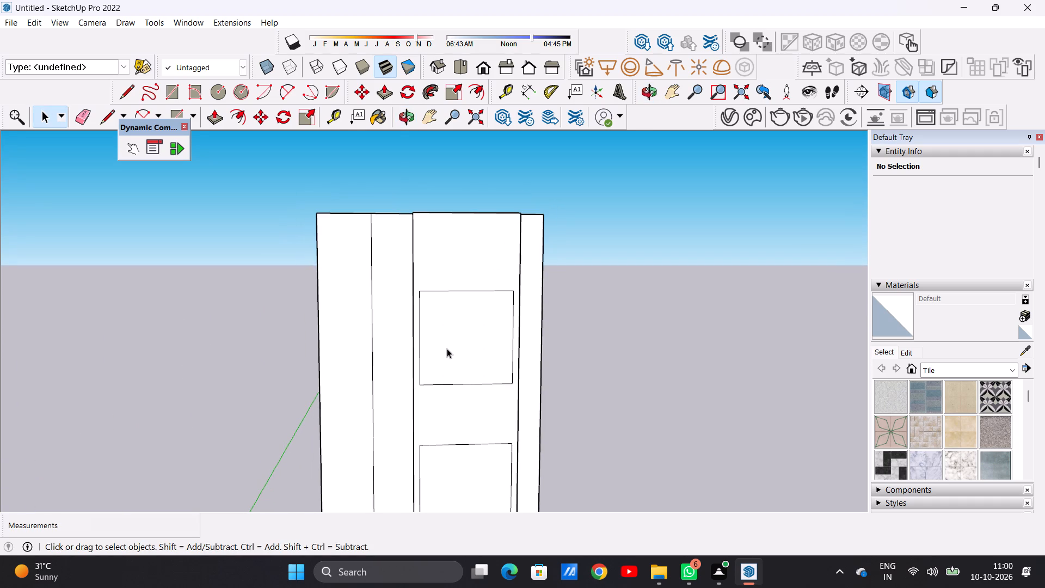
scroll(460, 346, "down", 11)
middle_click_drag(449, 420, 321, 393)
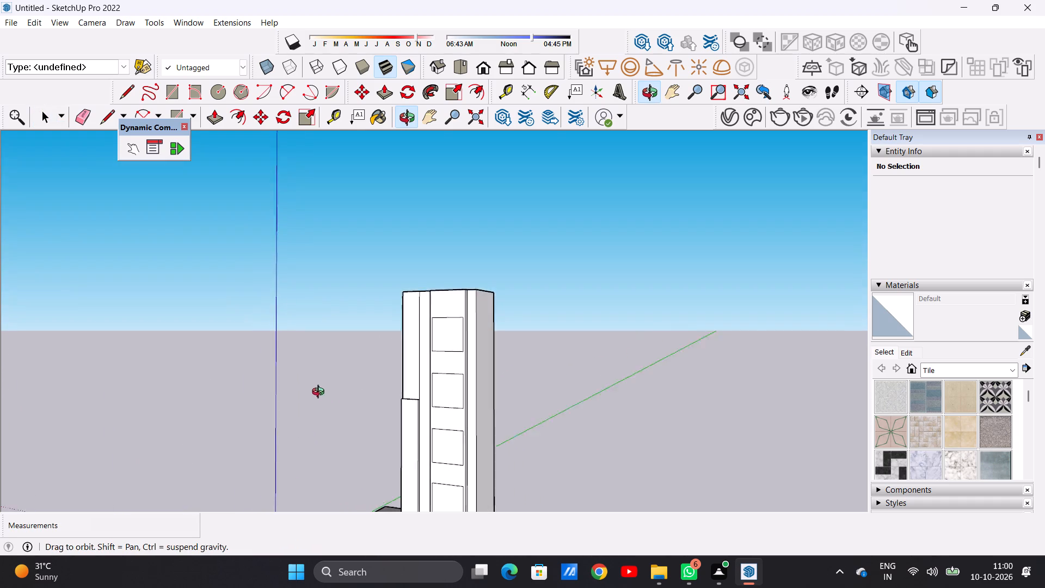
middle_click_drag(321, 393, 279, 400)
scroll(404, 420, "down", 7)
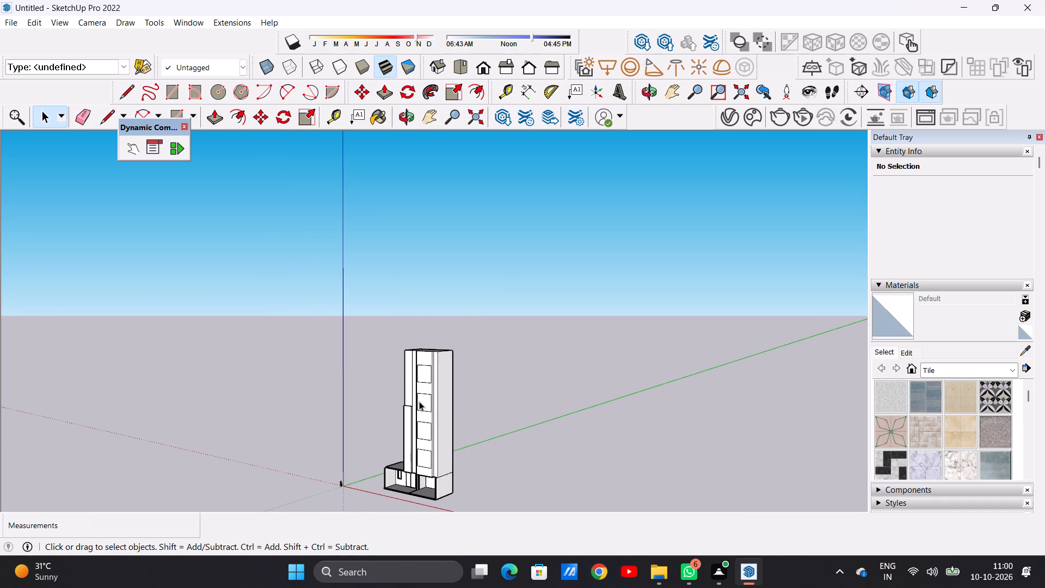
scroll(414, 391, "up", 6)
middle_click_drag(410, 388, 635, 406)
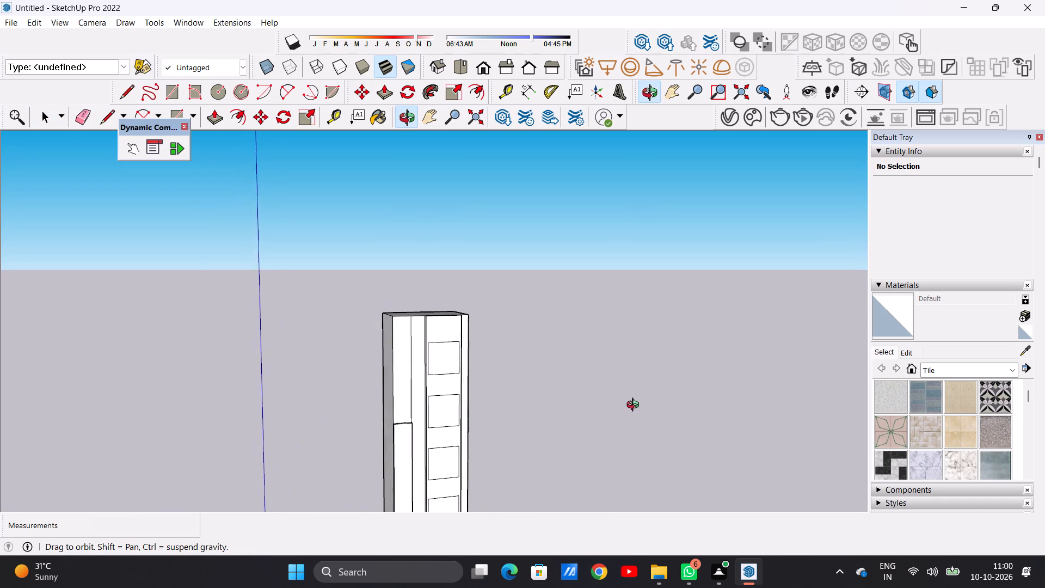
middle_click_drag(635, 406, 652, 406)
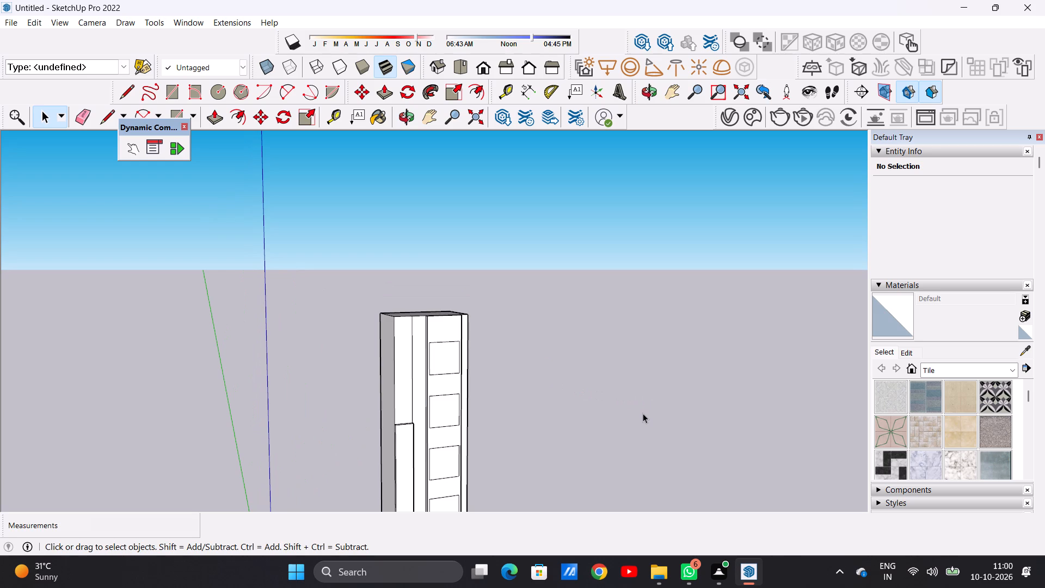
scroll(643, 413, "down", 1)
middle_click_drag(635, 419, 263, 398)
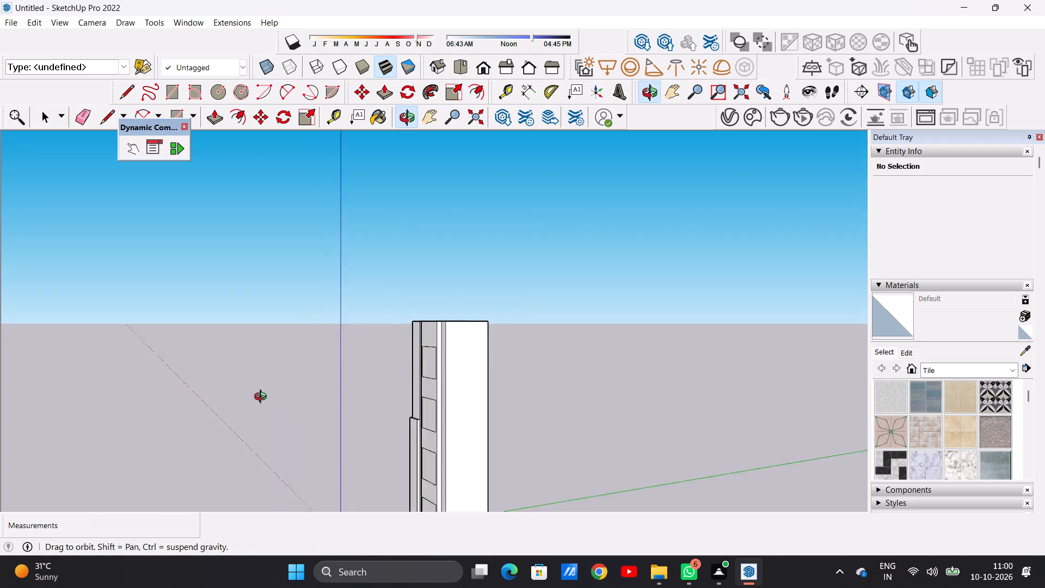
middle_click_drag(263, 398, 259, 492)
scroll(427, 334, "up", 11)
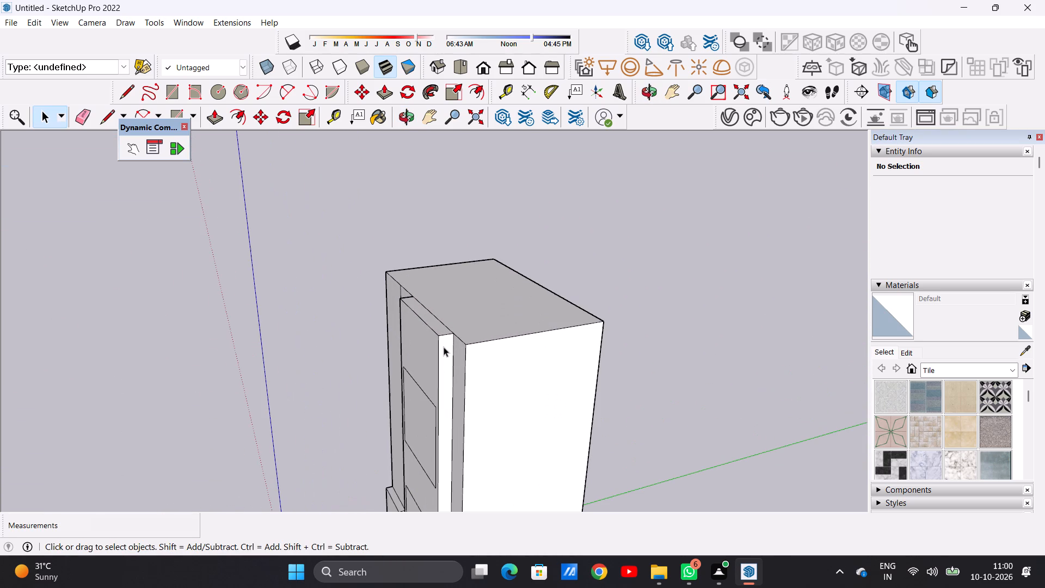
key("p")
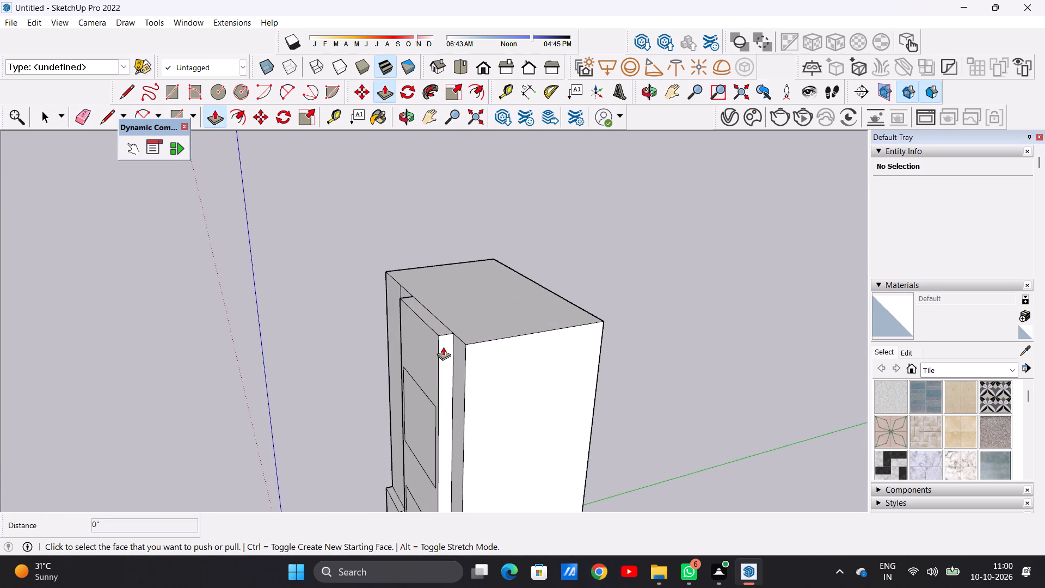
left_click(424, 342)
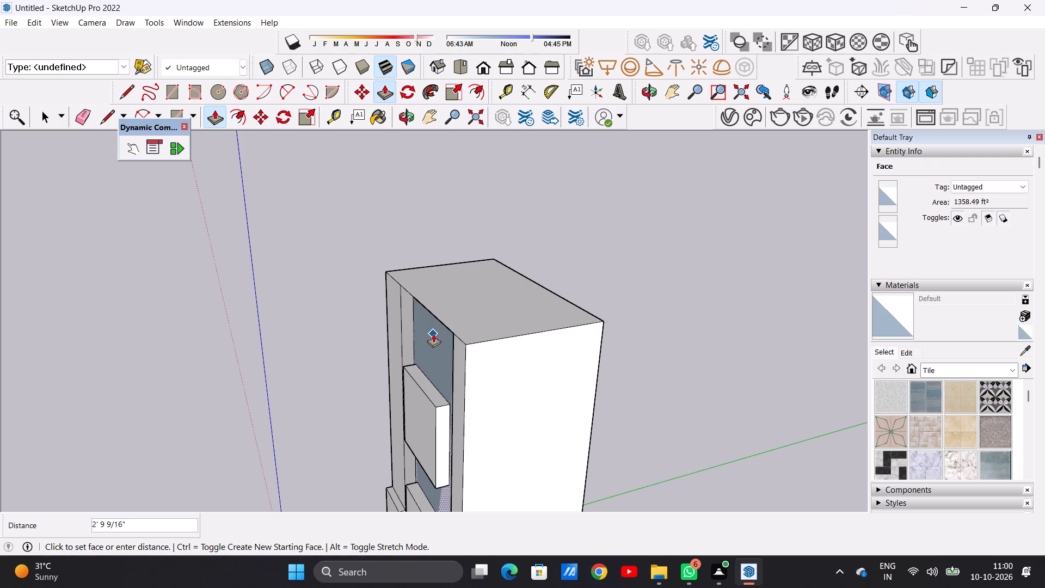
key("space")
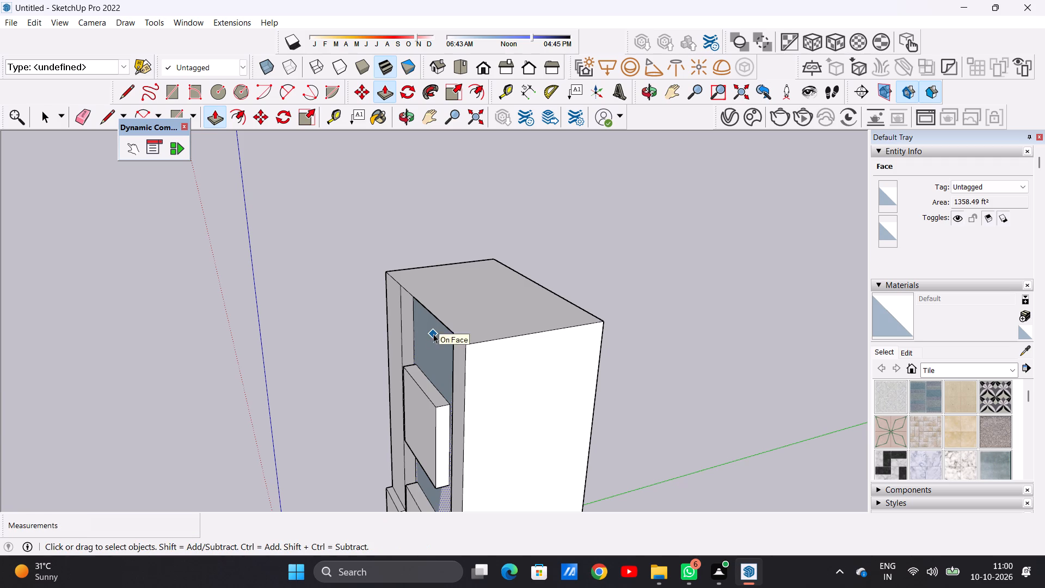
Review the whole tower's massing and the heights of its projecting strips from the front and side.
scroll(431, 402, "down", 11)
middle_click_drag(414, 421, 502, 391)
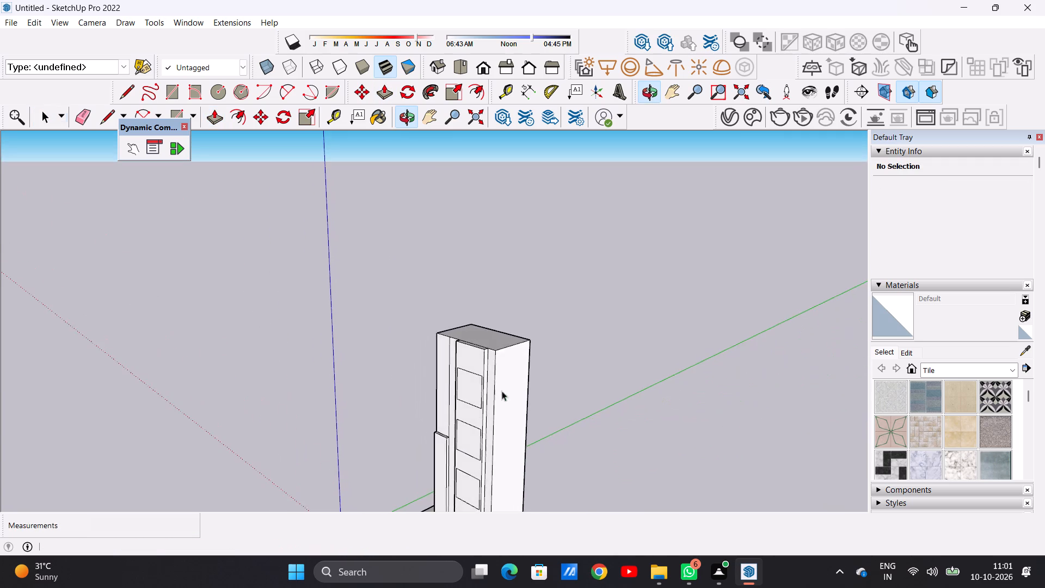
scroll(484, 395, "down", 11)
scroll(485, 454, "up", 7)
middle_click_drag(496, 432, 571, 411)
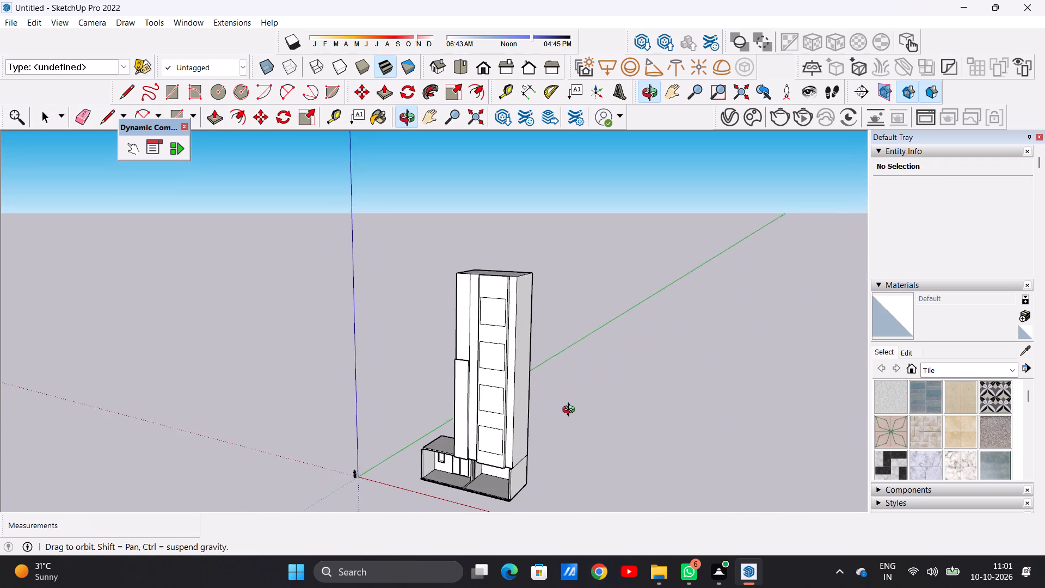
middle_click_drag(571, 411, 571, 406)
scroll(503, 461, "up", 2)
scroll(481, 376, "up", 2)
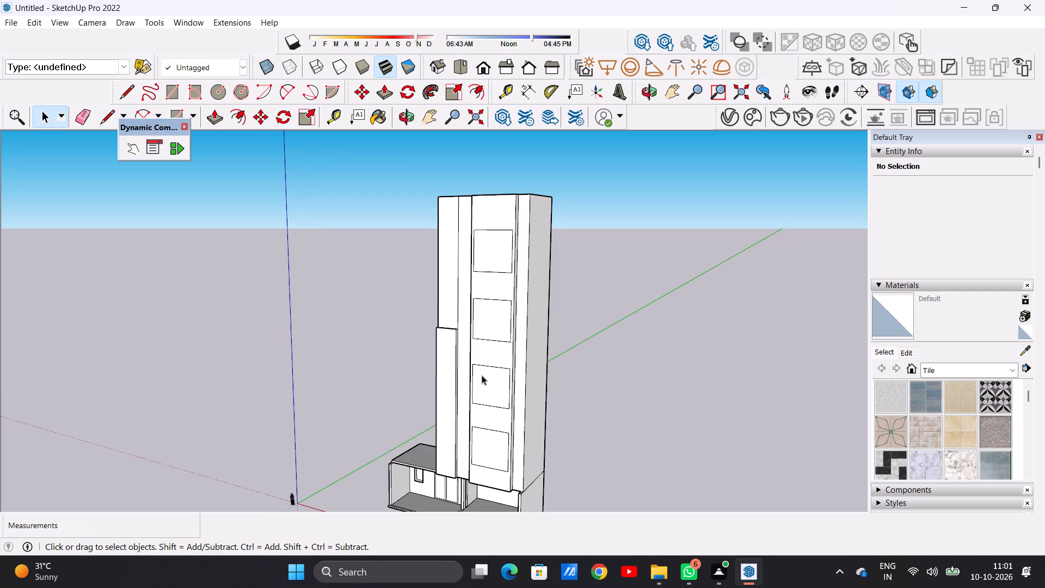
scroll(482, 375, "down", 3)
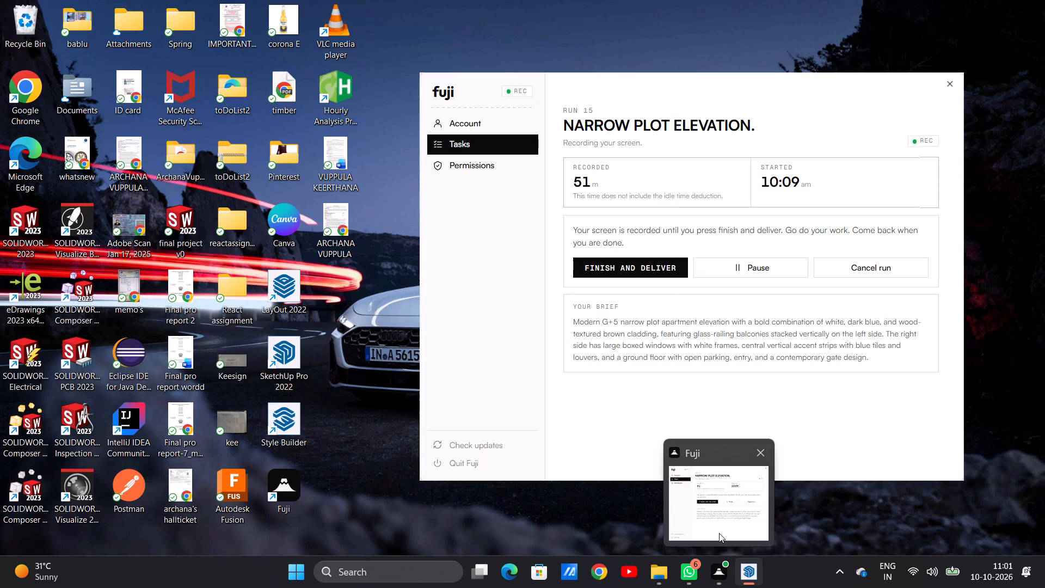
left_click(718, 506)
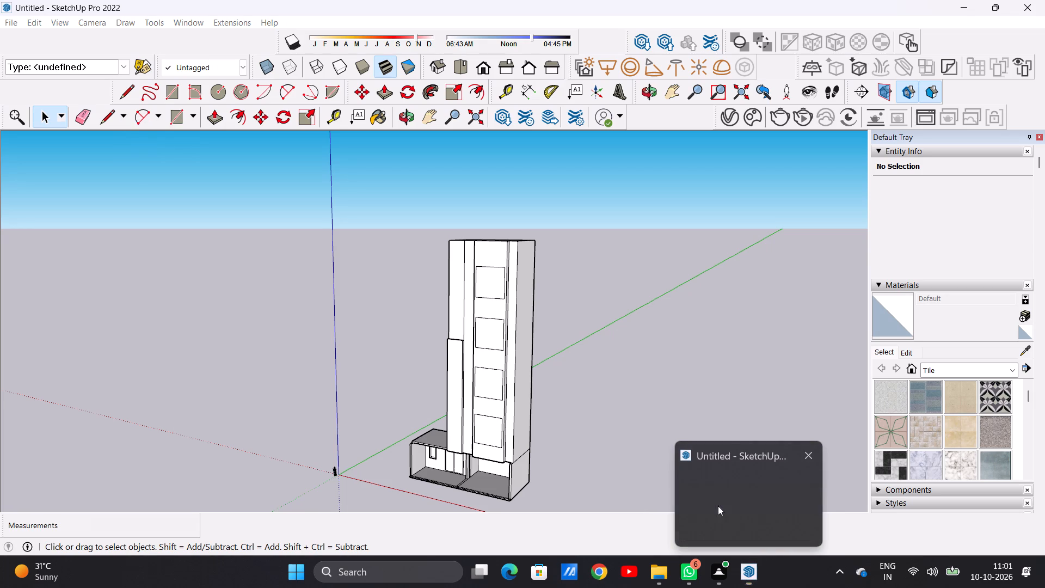
scroll(521, 348, "down", 3)
middle_click_drag(454, 363, 526, 351)
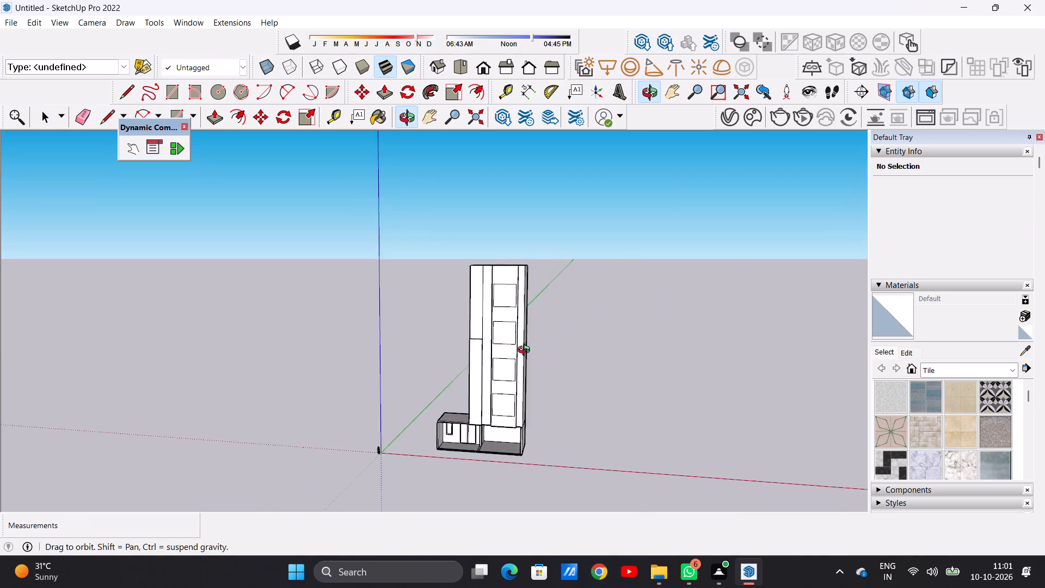
middle_click_drag(526, 351, 557, 370)
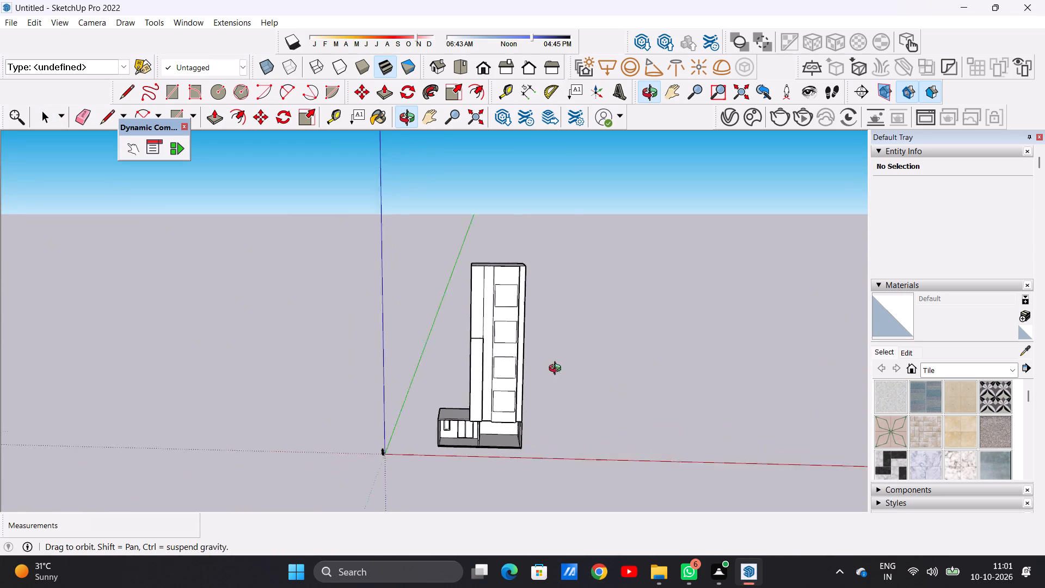
middle_click_drag(557, 370, 287, 379)
middle_click(287, 379)
middle_click_drag(348, 388, 548, 388)
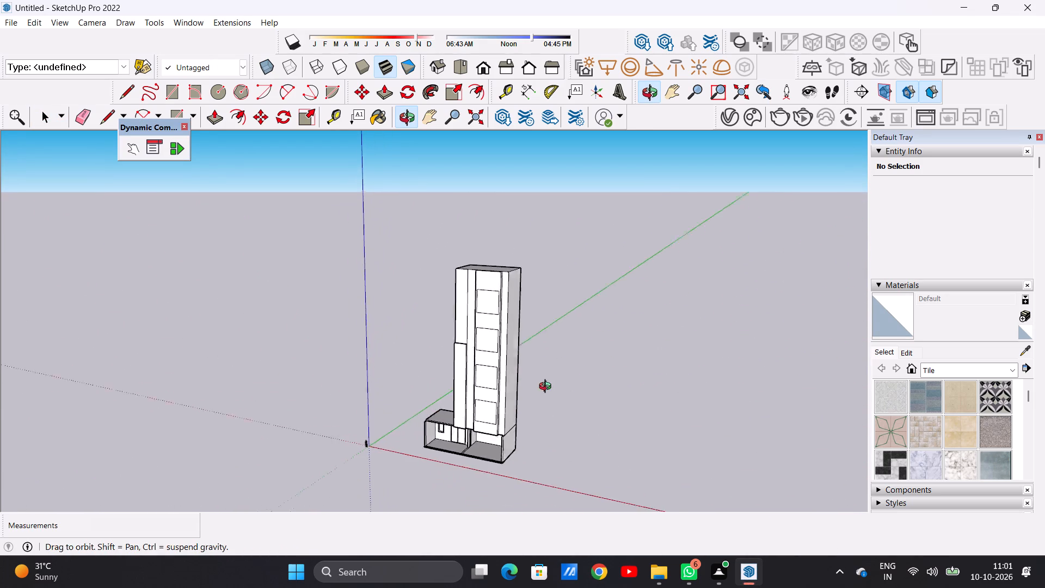
middle_click_drag(548, 388, 550, 389)
Push/Pull the top face of the shorter narrow projecting strip up 59' 3 3/8", level with the tower's top.
scroll(472, 369, "up", 6)
middle_click_drag(500, 324, 463, 413)
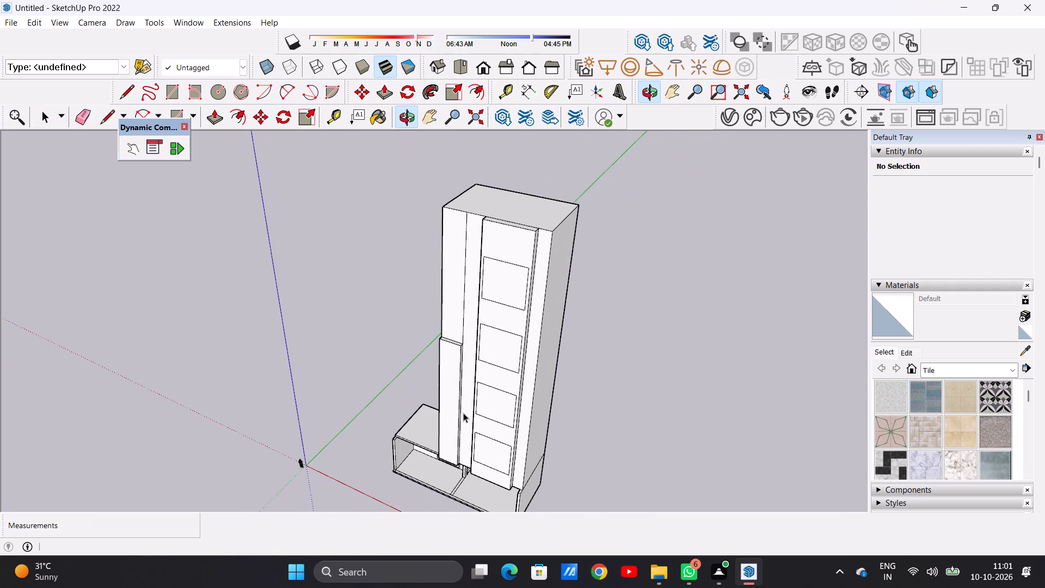
scroll(460, 353, "up", 5)
key("p")
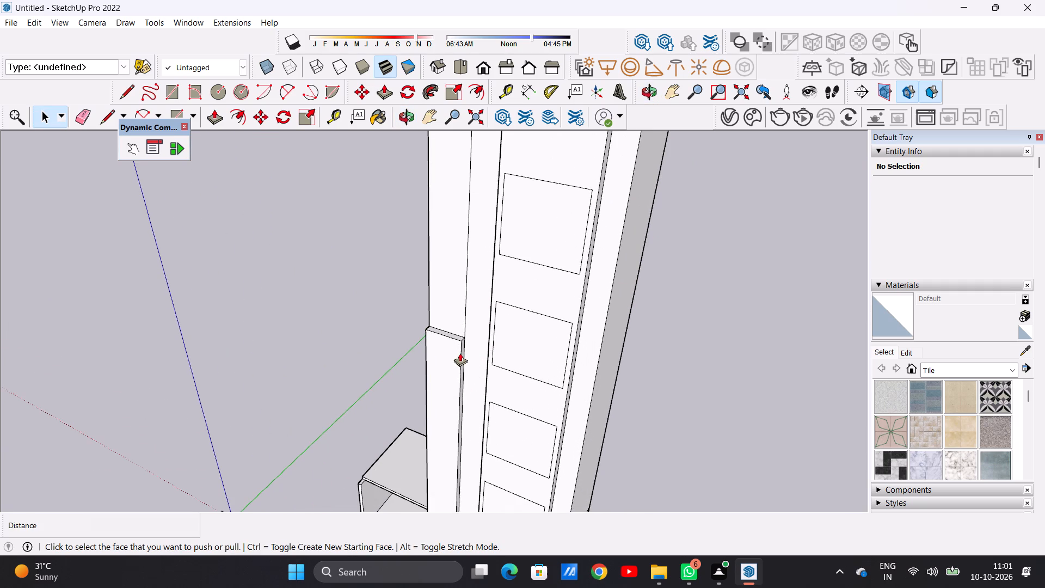
scroll(454, 358, "up", 10)
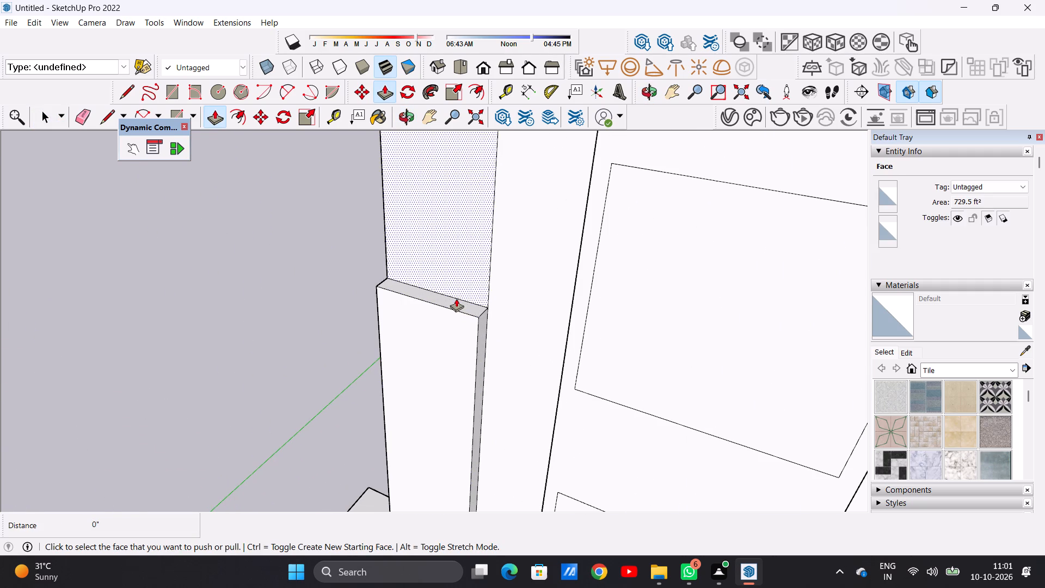
left_click(456, 302)
scroll(458, 284, "down", 14)
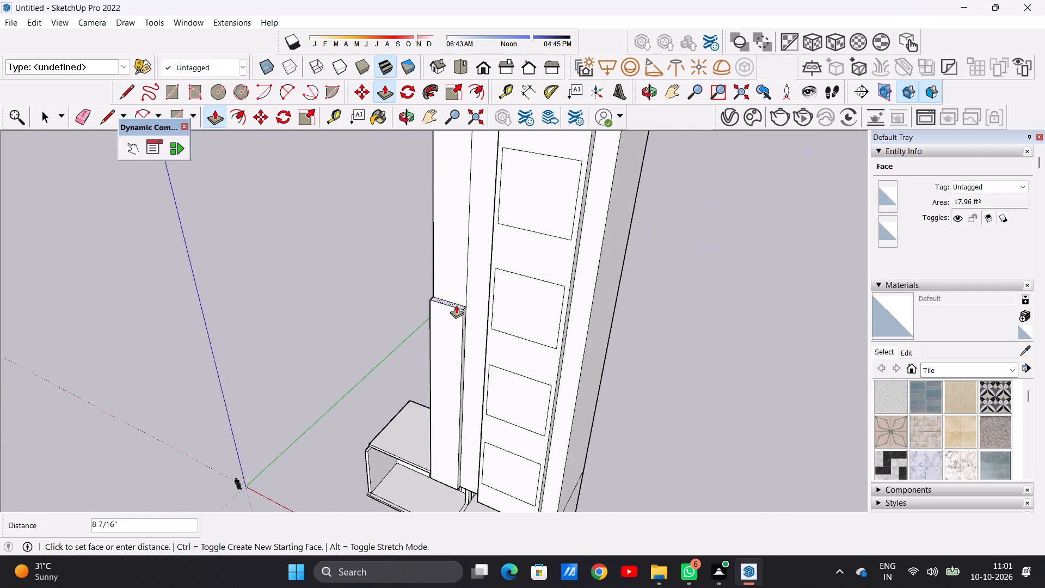
scroll(456, 305, "down", 5)
scroll(474, 197, "up", 11)
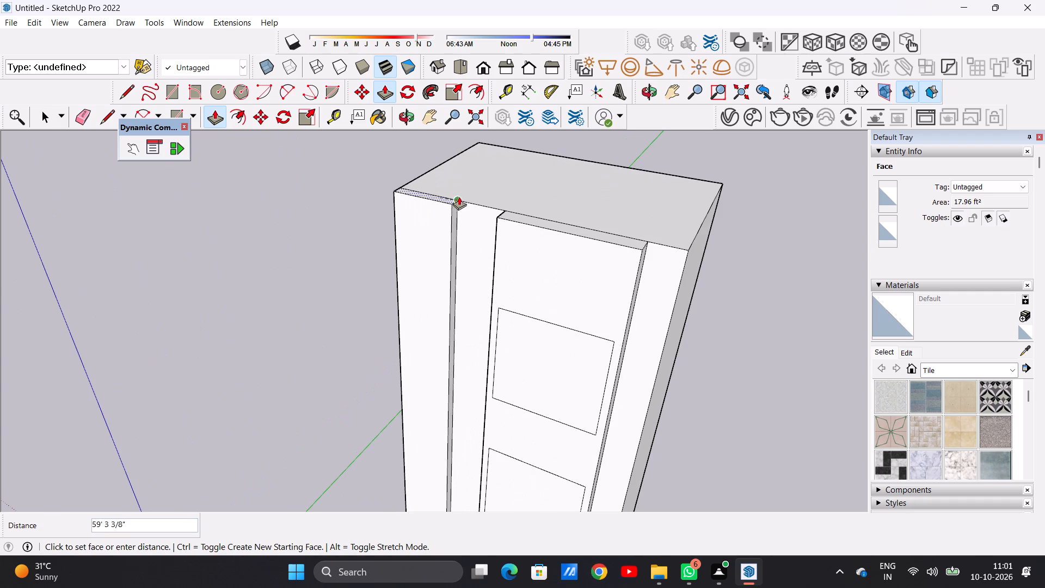
left_click(457, 203)
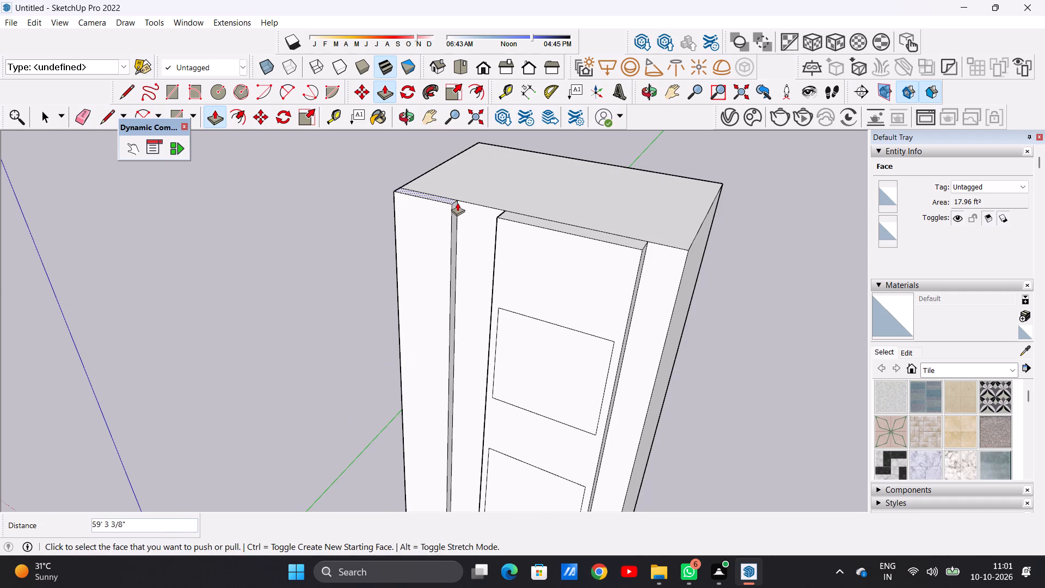
key("space")
Review the tower's massing and front elevation, comparing the full-height strips with the wide panel's squares.
scroll(457, 314, "down", 10)
middle_click_drag(447, 359, 534, 295)
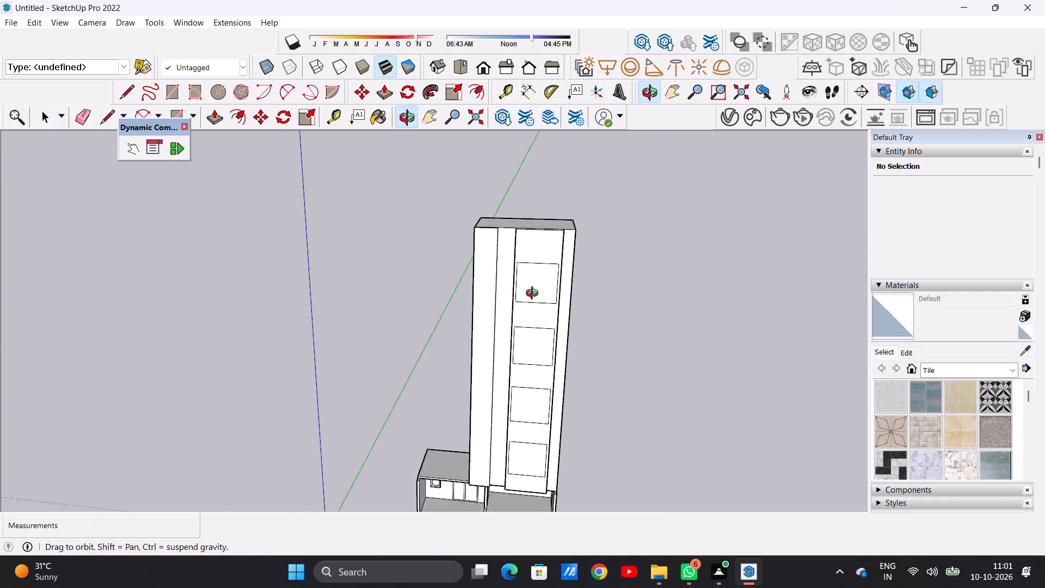
middle_click_drag(534, 295, 552, 252)
scroll(481, 375, "down", 5)
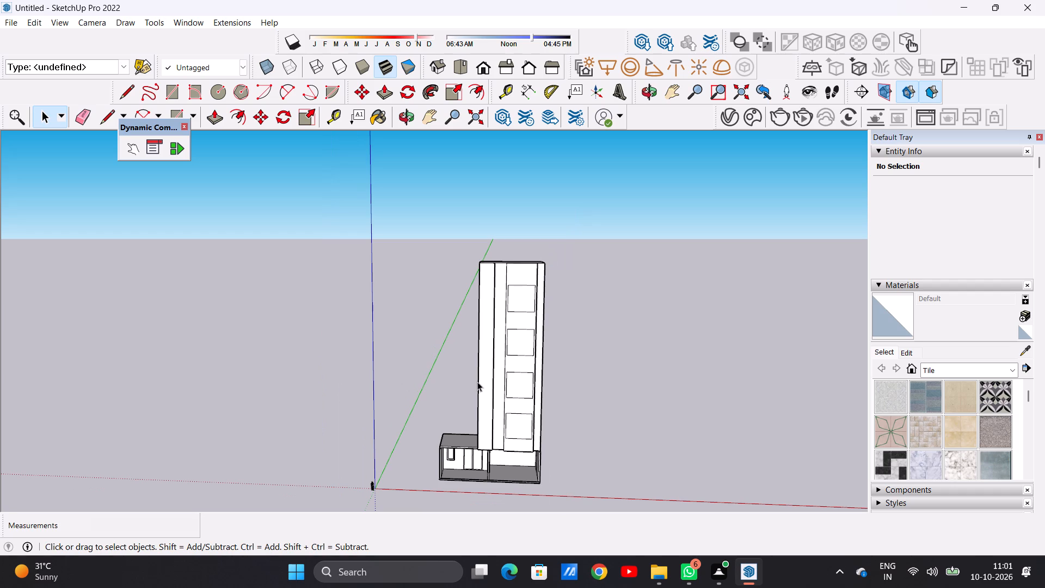
scroll(477, 382, "down", 3)
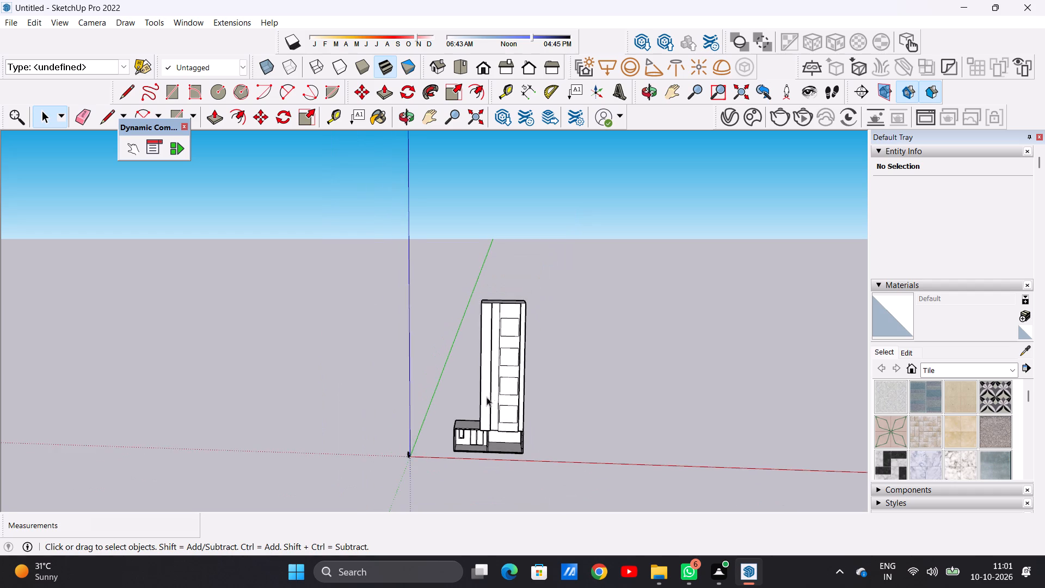
scroll(509, 335, "up", 6)
middle_click_drag(472, 338, 562, 302)
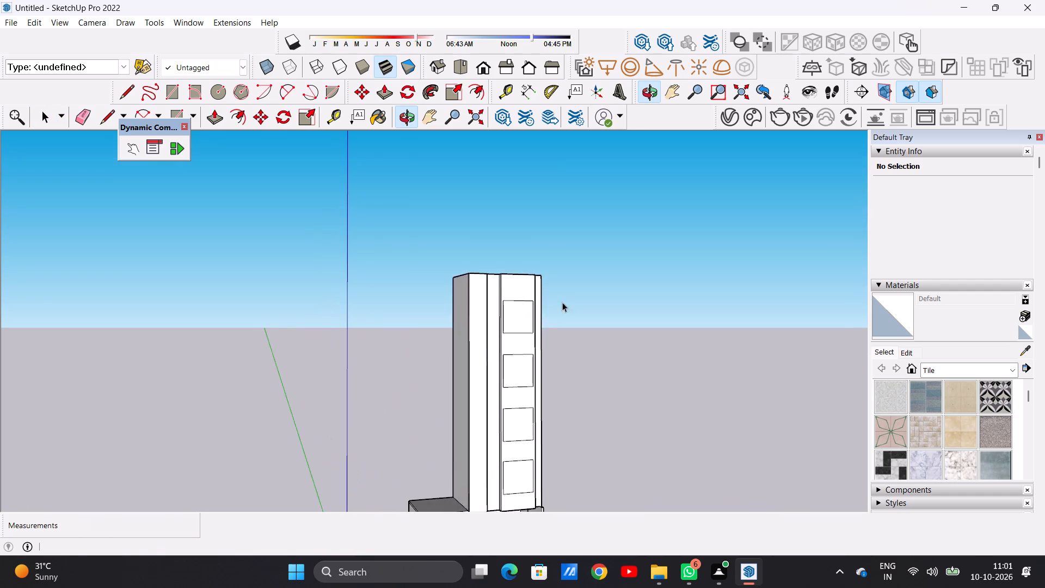
scroll(523, 324, "down", 8)
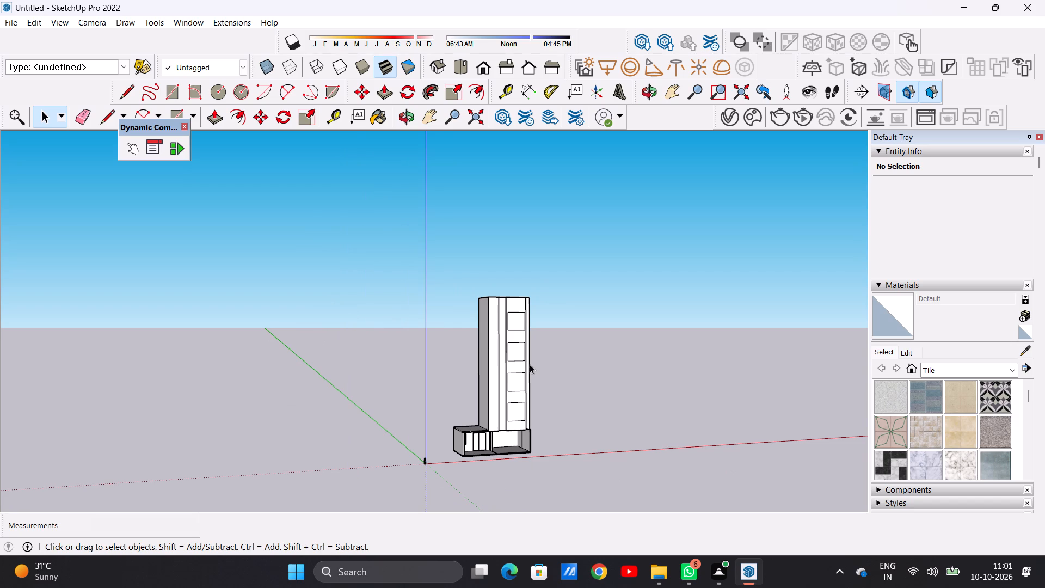
middle_click_drag(479, 373, 437, 443)
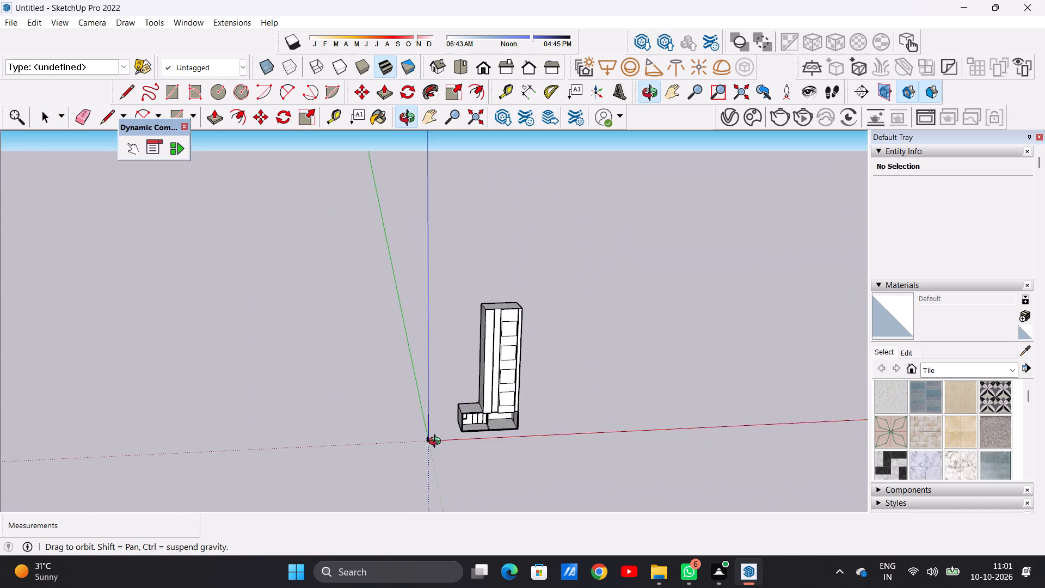
middle_click_drag(437, 443, 405, 391)
scroll(507, 340, "up", 11)
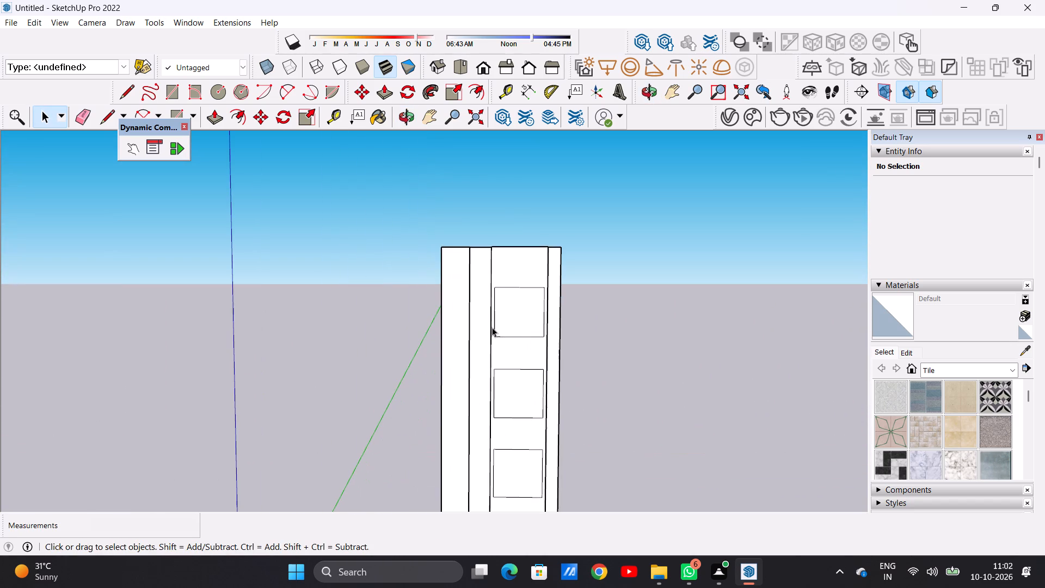
scroll(462, 323, "down", 6)
scroll(457, 361, "up", 3)
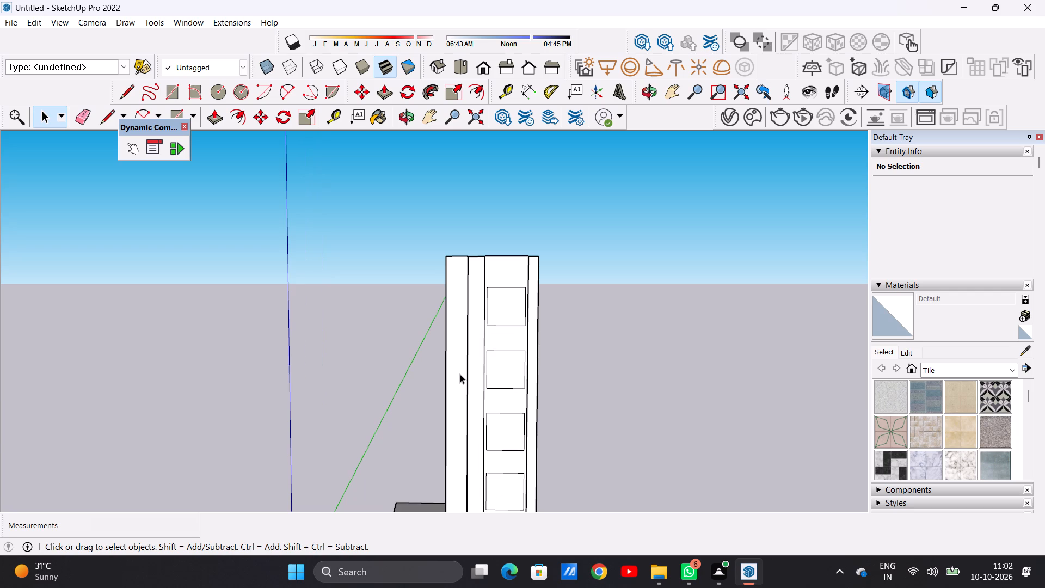
Draw a tall narrow rectangle, about 81' 11" by 5' 9", on the front face of the narrow projecting strip.
key("r")
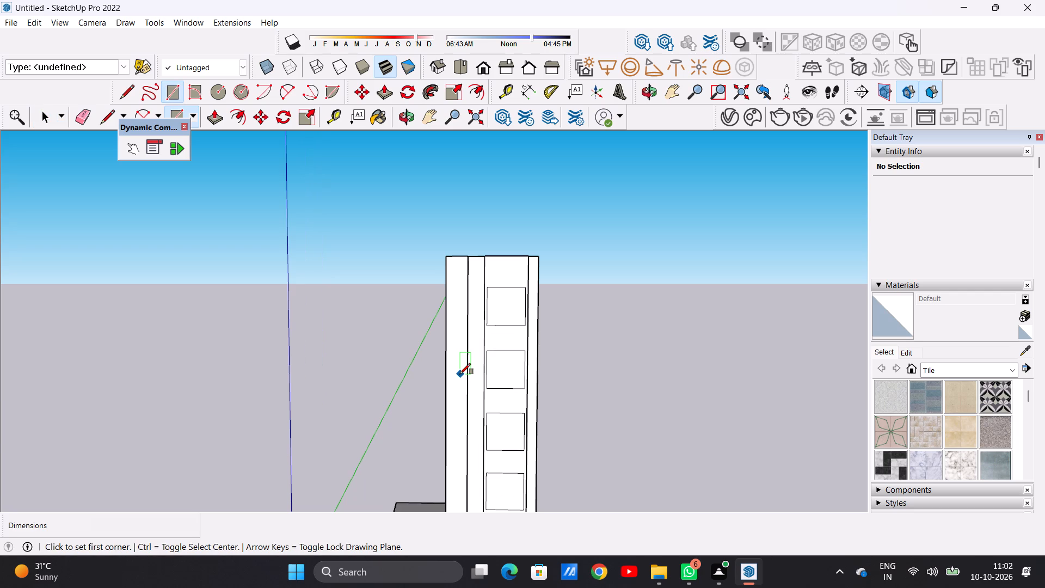
scroll(451, 394, "down", 4)
scroll(474, 461, "up", 6)
scroll(431, 425, "up", 3)
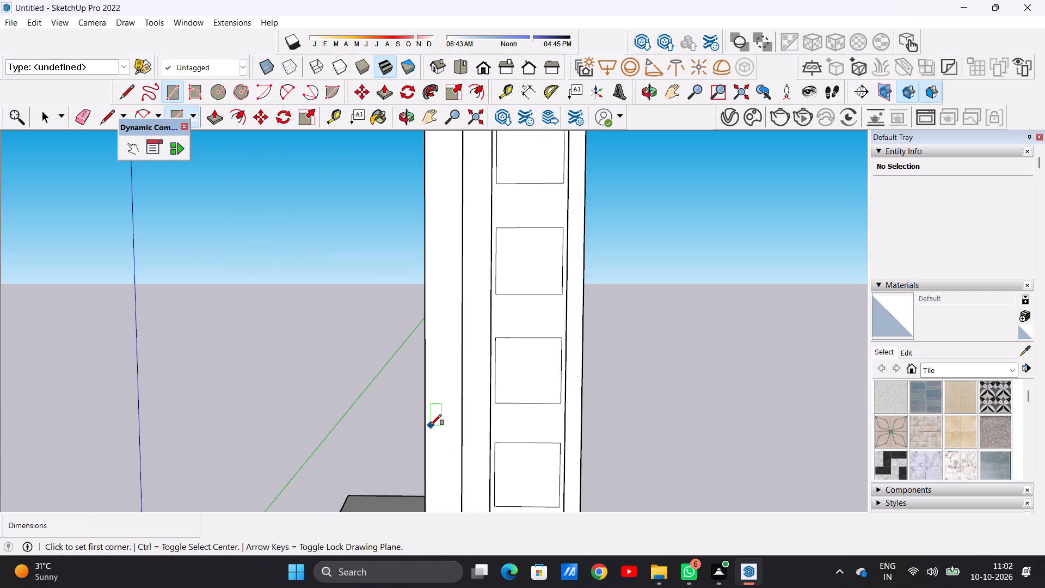
scroll(431, 425, "down", 6)
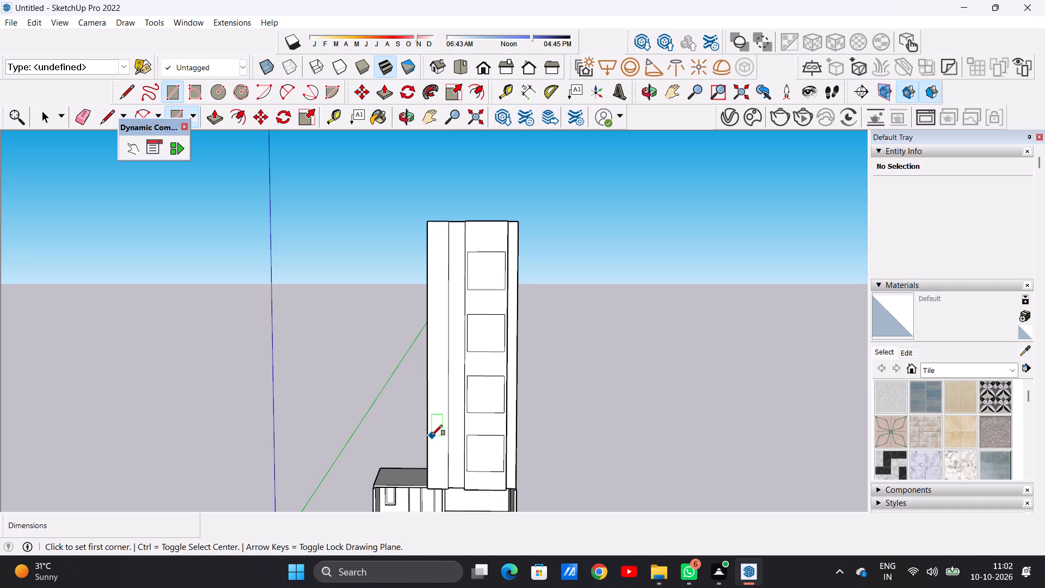
left_click(432, 436)
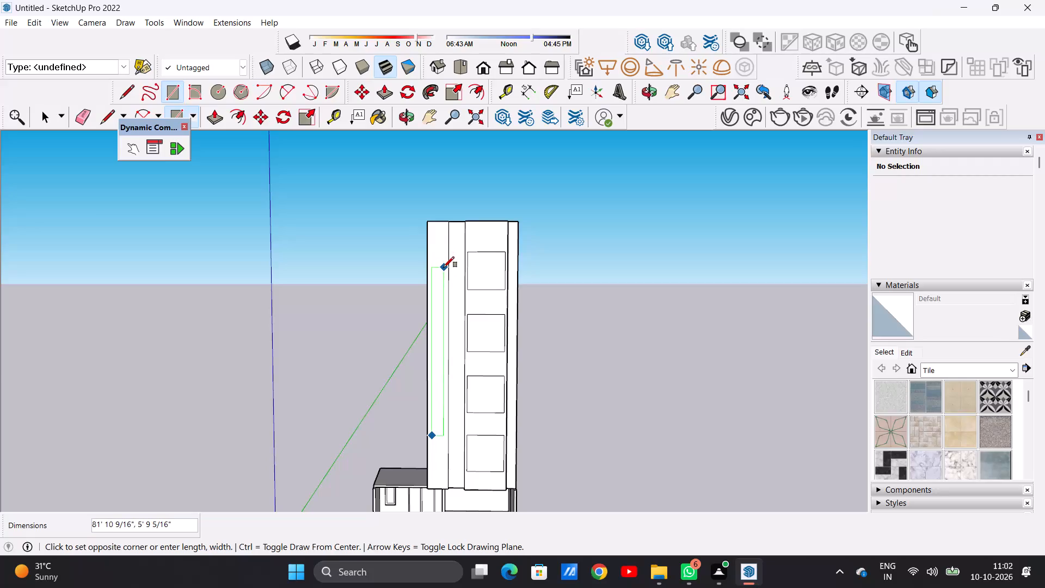
left_click(444, 267)
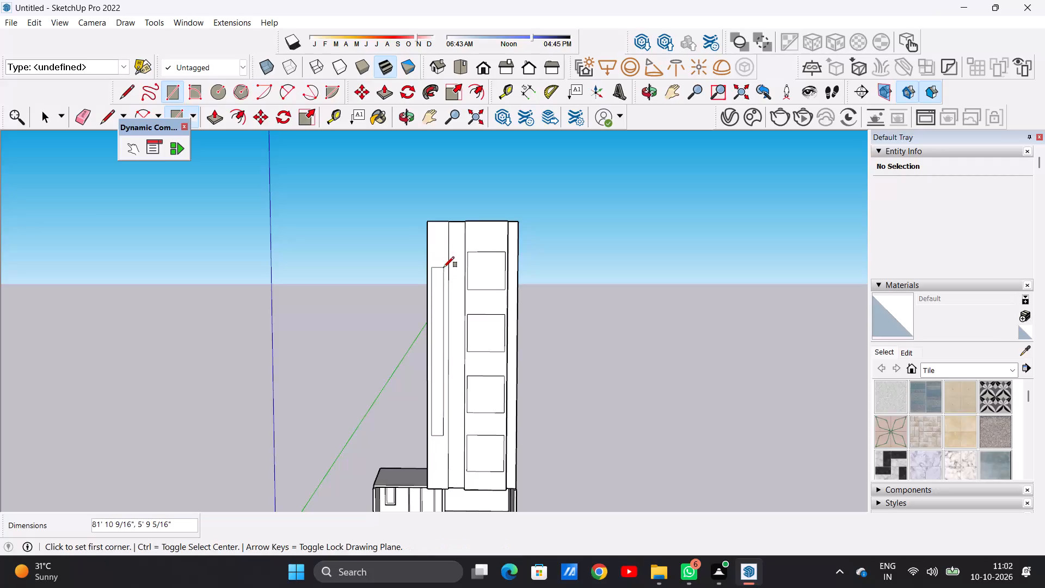
key("space")
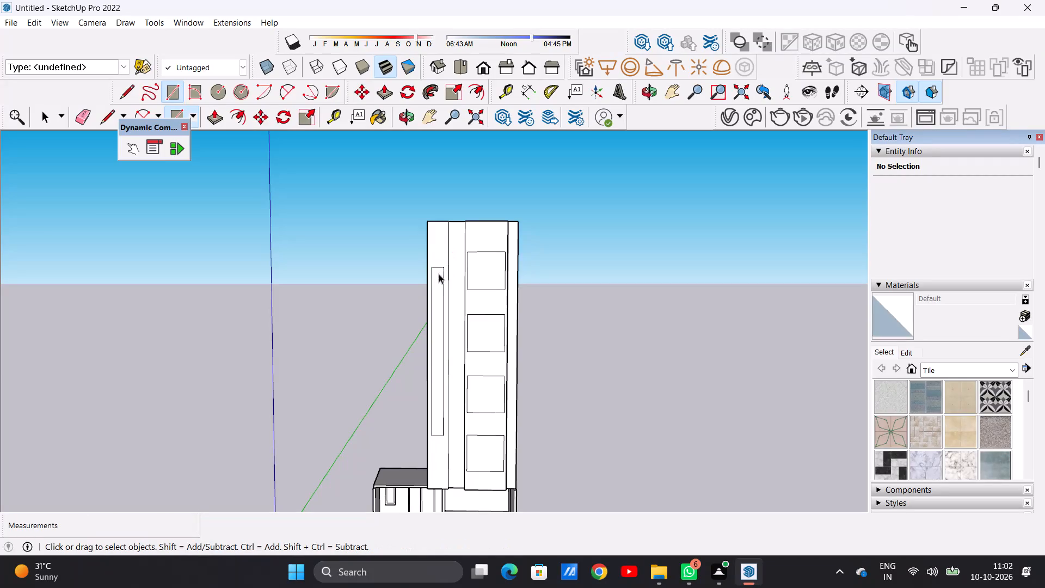
Examine the tall rectangle's placement on the narrow strip from the front and at an angle.
scroll(448, 390, "up", 5)
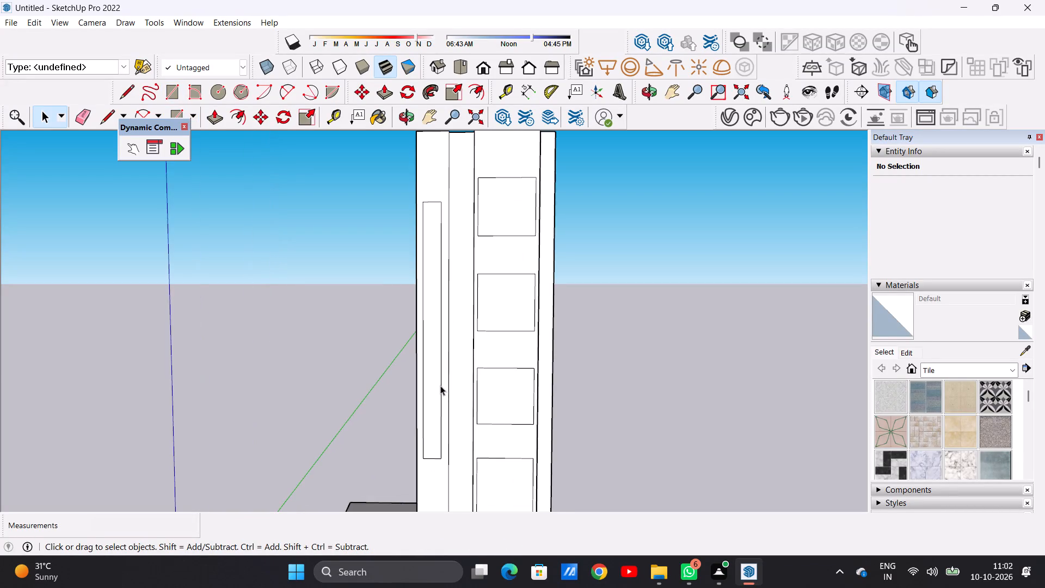
middle_click_drag(429, 385, 431, 431)
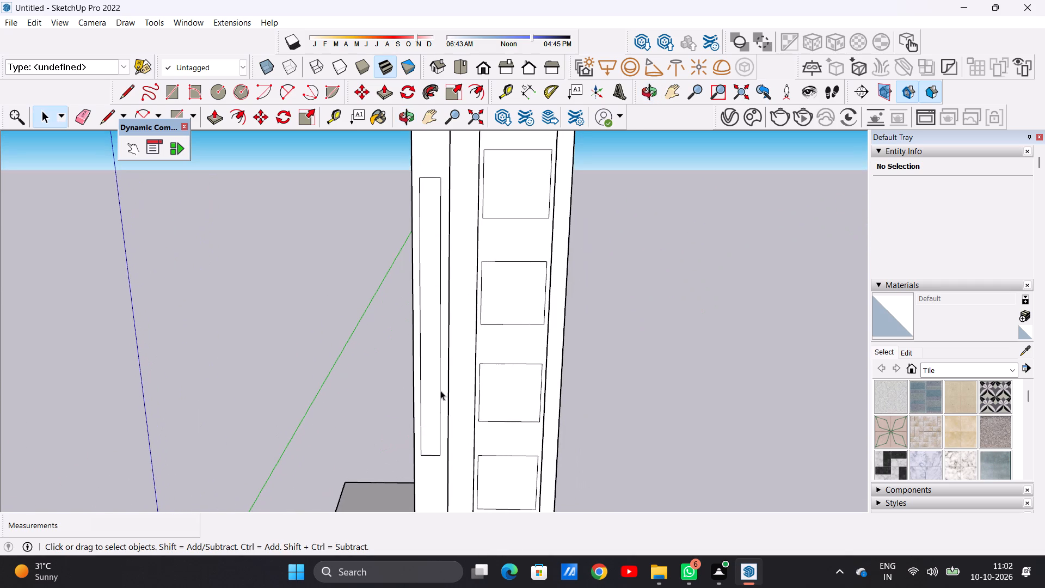
scroll(441, 324, "down", 2)
scroll(444, 250, "up", 6)
scroll(386, 264, "down", 9)
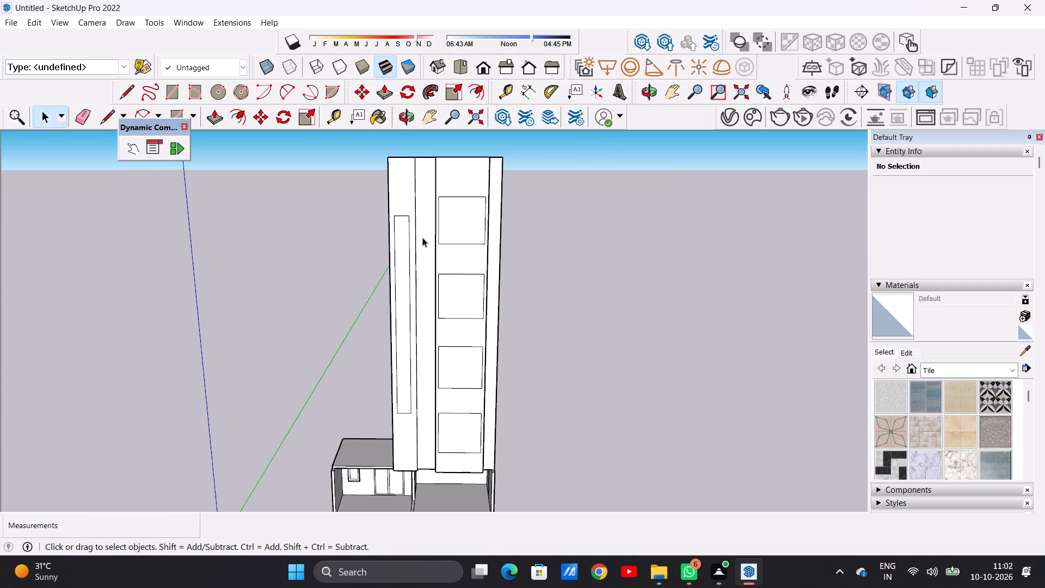
scroll(422, 237, "up", 7)
middle_click_drag(372, 254, 284, 273)
scroll(393, 253, "up", 6)
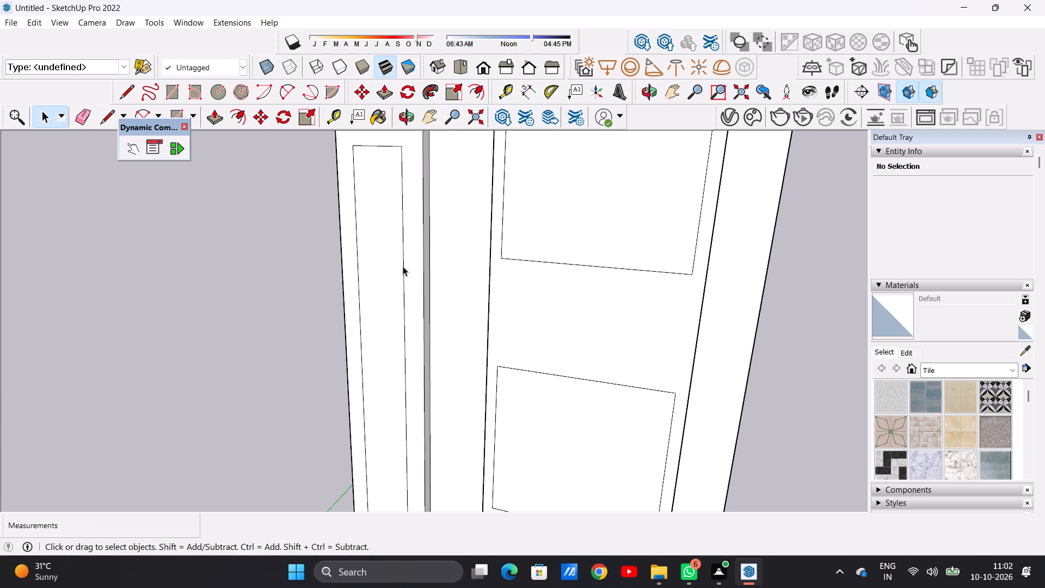
scroll(409, 258, "down", 3)
scroll(393, 230, "up", 2)
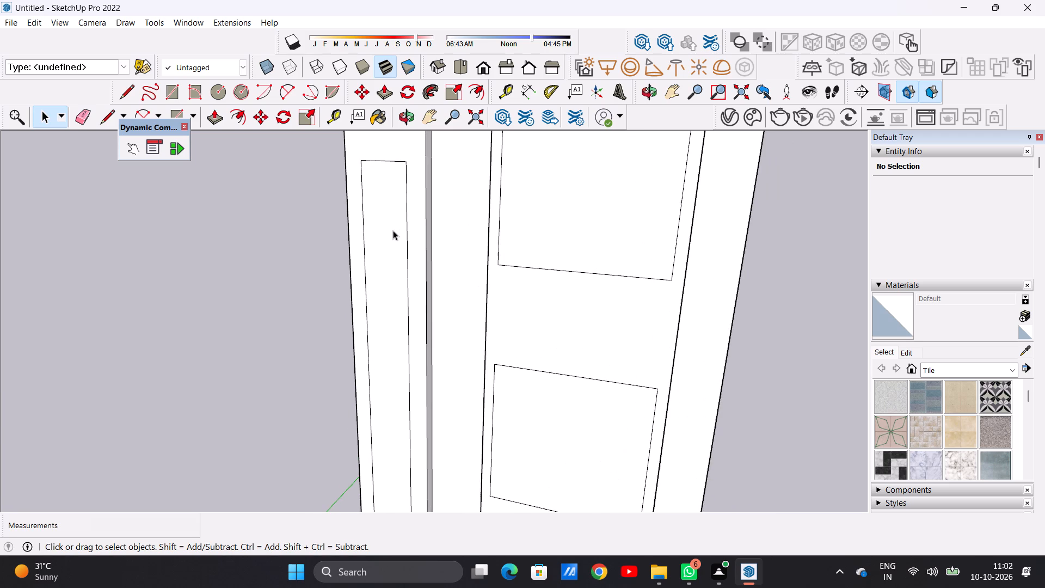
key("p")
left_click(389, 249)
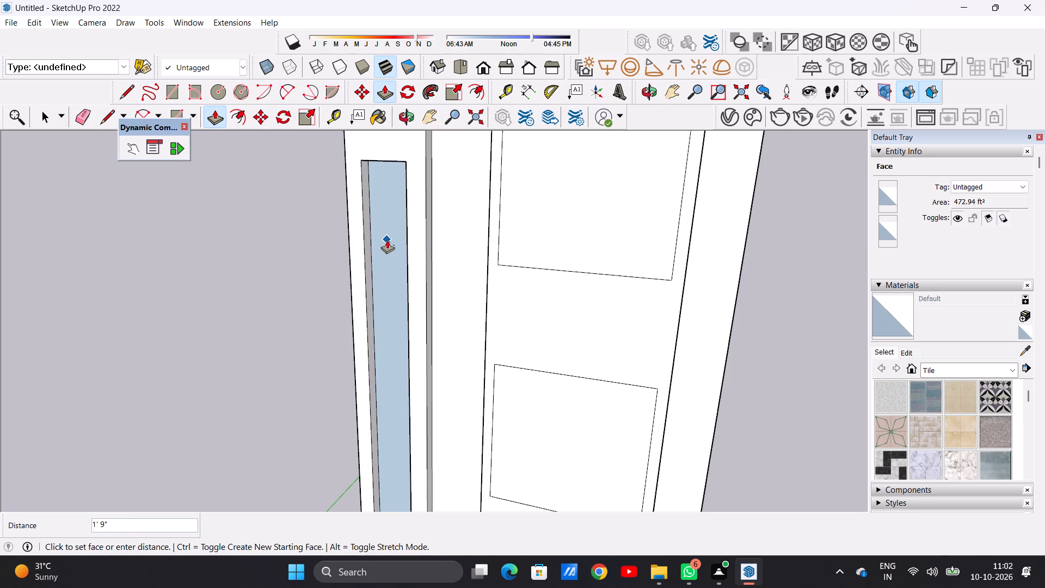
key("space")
Push the tall rectangle on the narrow strip inward about 1' 2" to form a vertical recess.
key("p")
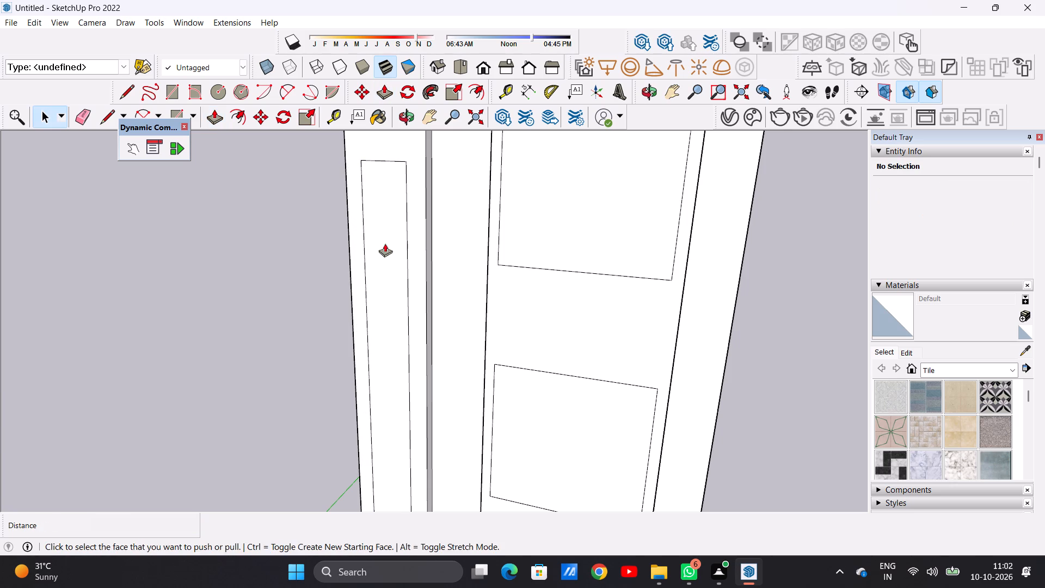
middle_click_drag(376, 259, 301, 315)
left_click(397, 250)
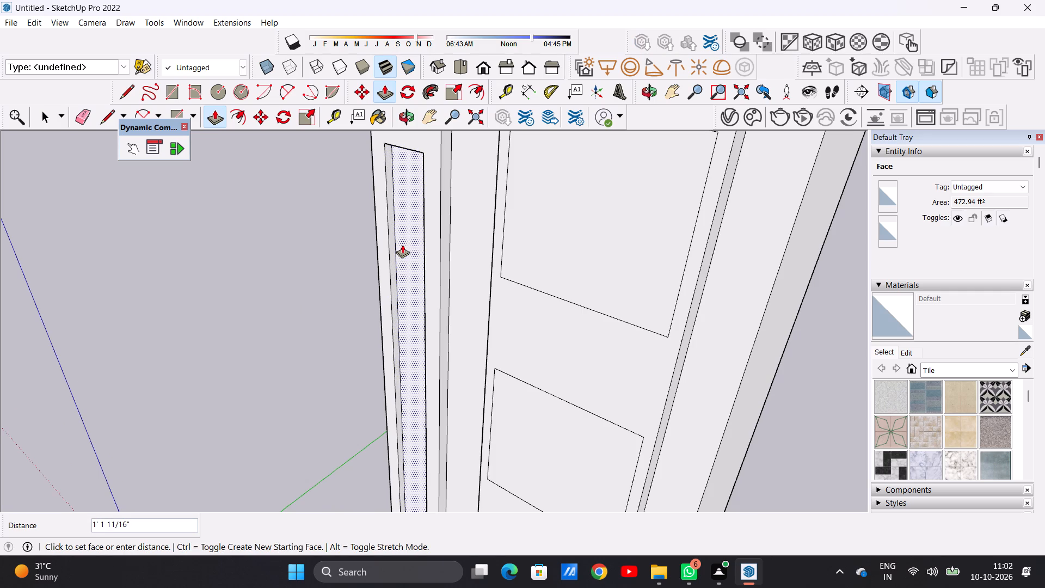
left_click(402, 244)
key("space")
Examine the vertical recess's depth and proportions on the narrow strip from the front and sides.
scroll(378, 295, "down", 11)
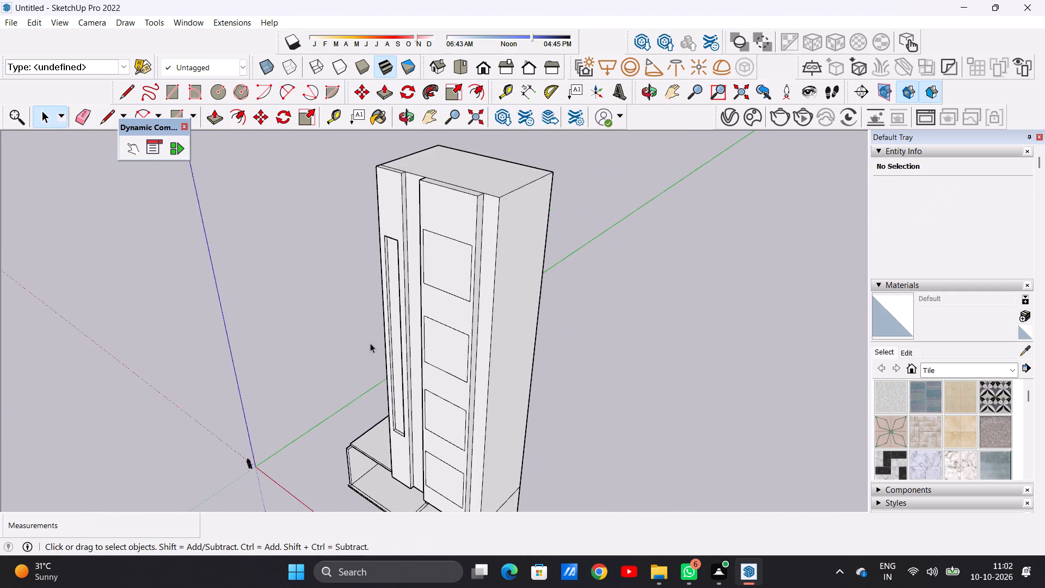
middle_click_drag(370, 344, 511, 265)
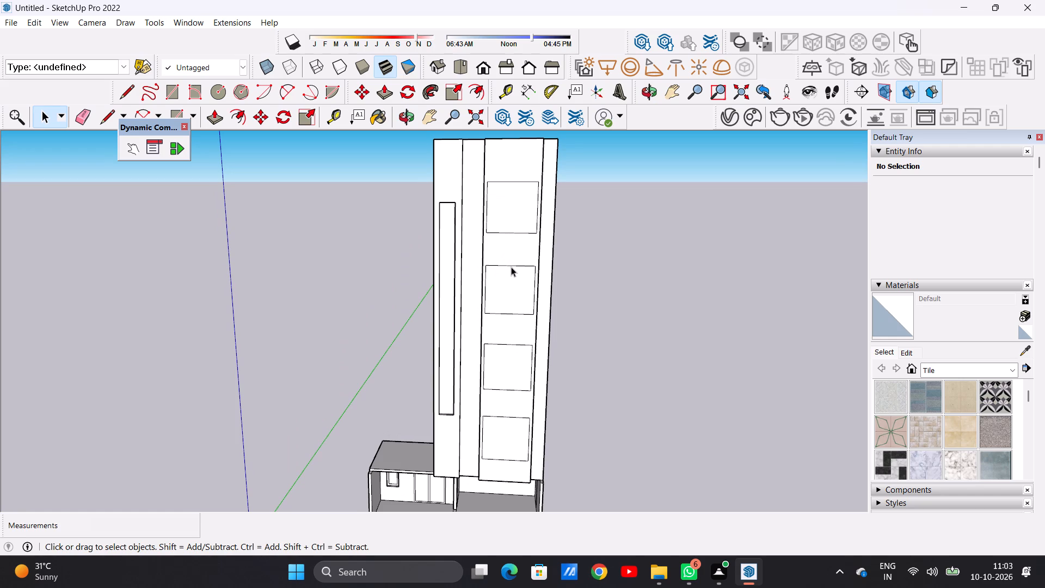
scroll(475, 315, "down", 2)
scroll(458, 255, "up", 8)
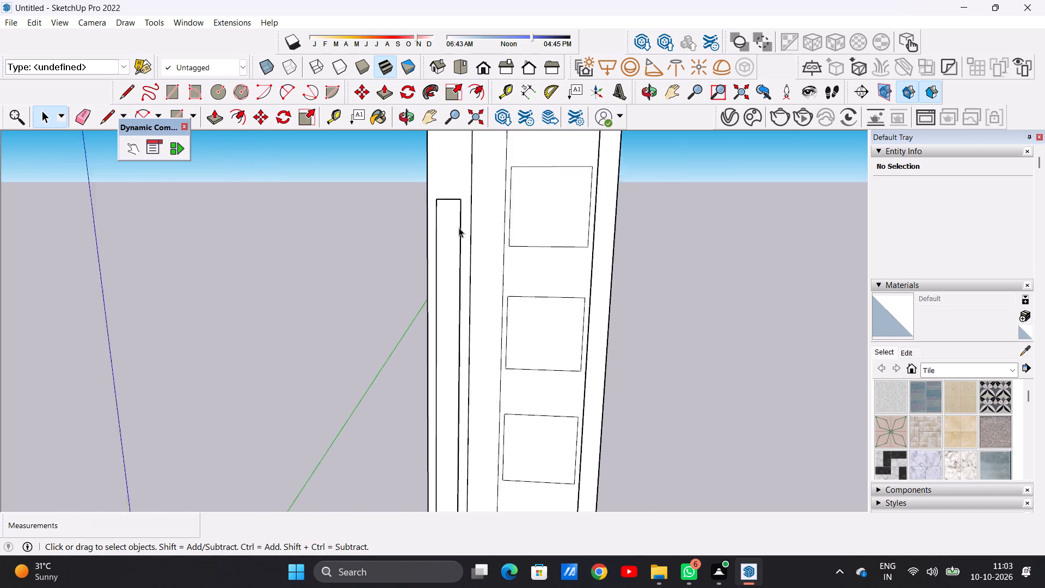
scroll(459, 228, "up", 9)
middle_click_drag(444, 231, 312, 252)
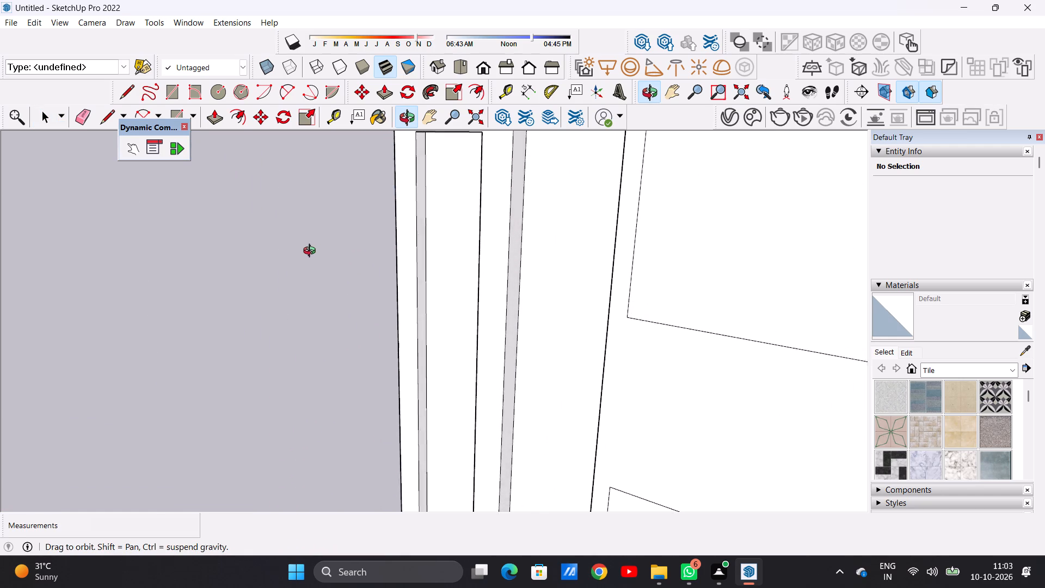
middle_click_drag(312, 252, 473, 256)
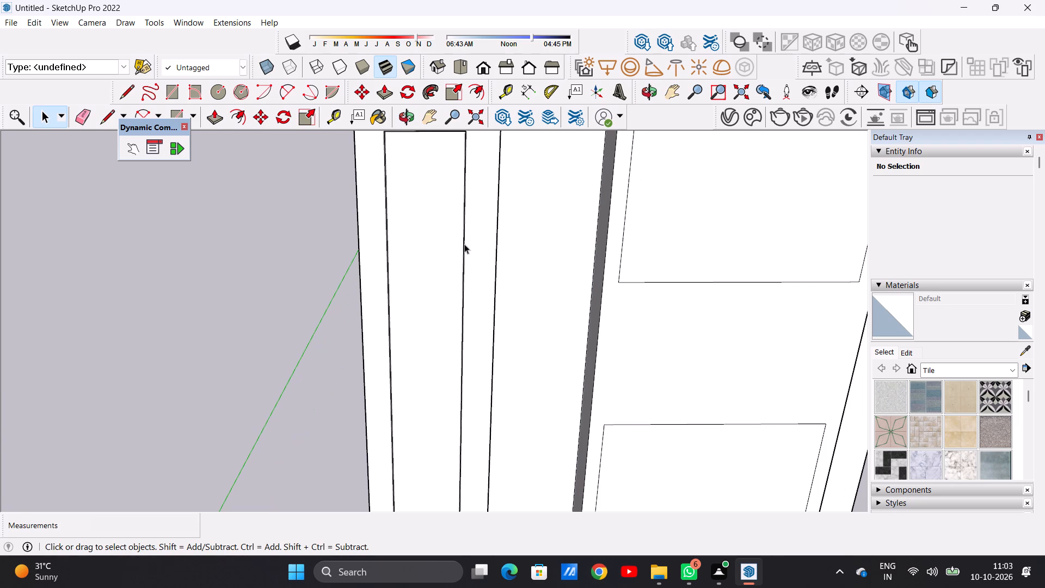
scroll(413, 257, "down", 6)
middle_click_drag(408, 265, 309, 216)
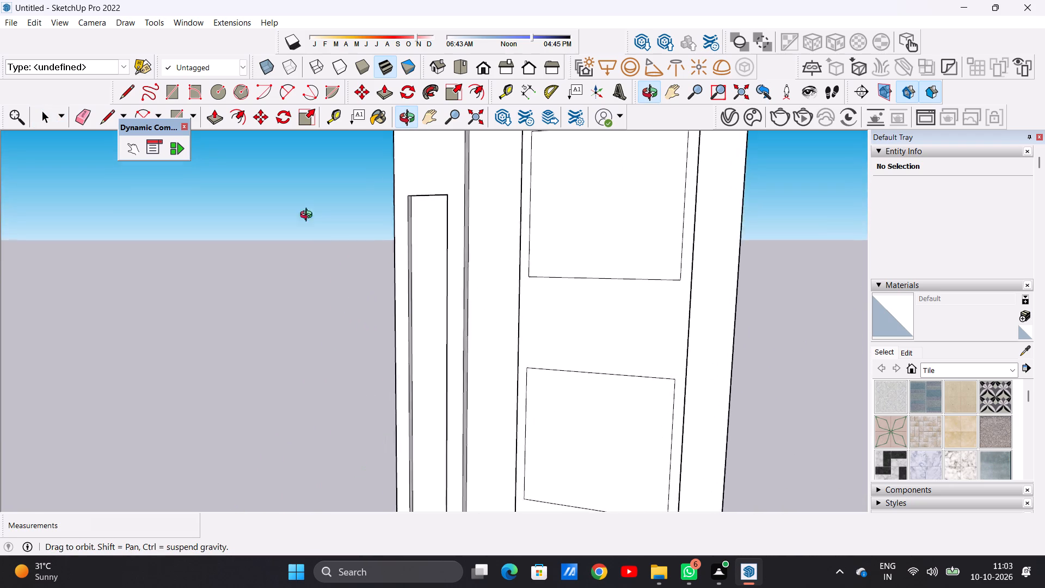
middle_click_drag(309, 216, 225, 240)
middle_click_drag(434, 271, 525, 273)
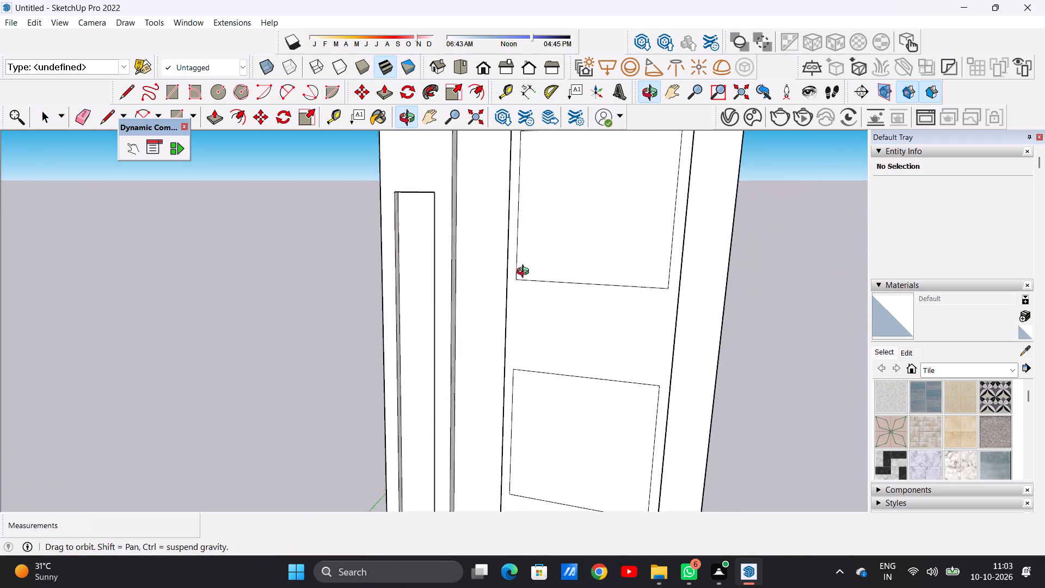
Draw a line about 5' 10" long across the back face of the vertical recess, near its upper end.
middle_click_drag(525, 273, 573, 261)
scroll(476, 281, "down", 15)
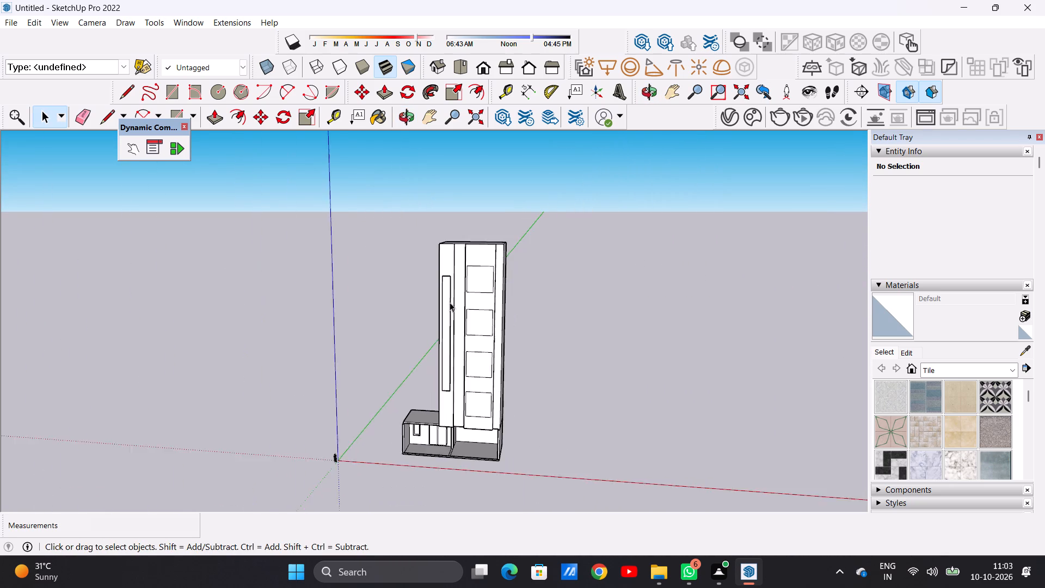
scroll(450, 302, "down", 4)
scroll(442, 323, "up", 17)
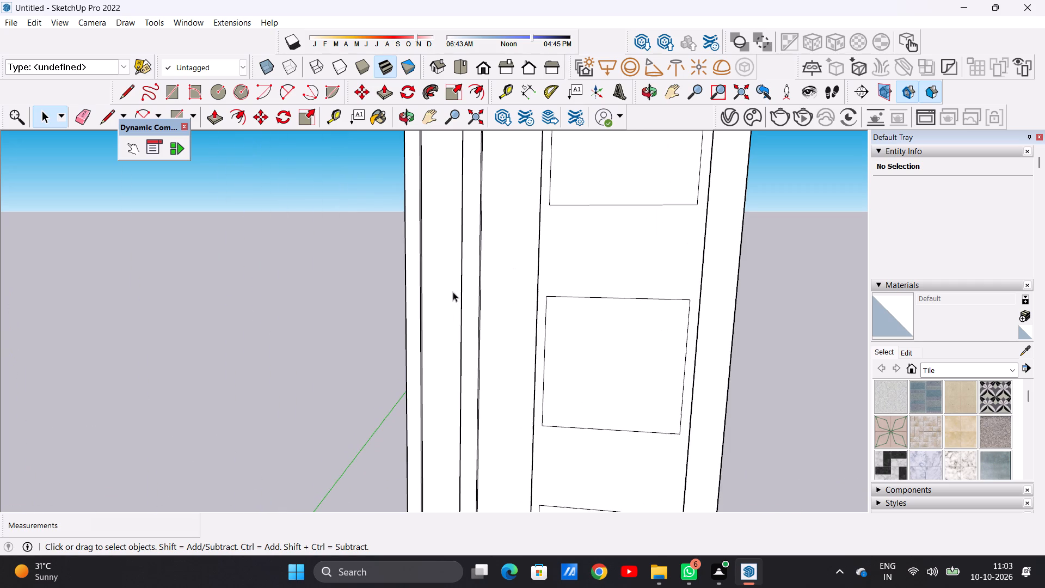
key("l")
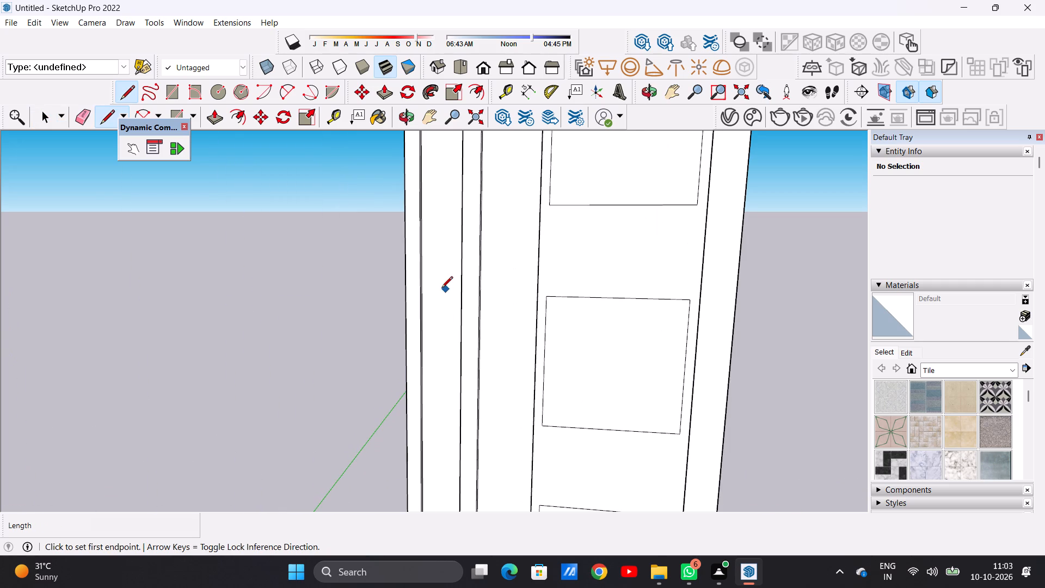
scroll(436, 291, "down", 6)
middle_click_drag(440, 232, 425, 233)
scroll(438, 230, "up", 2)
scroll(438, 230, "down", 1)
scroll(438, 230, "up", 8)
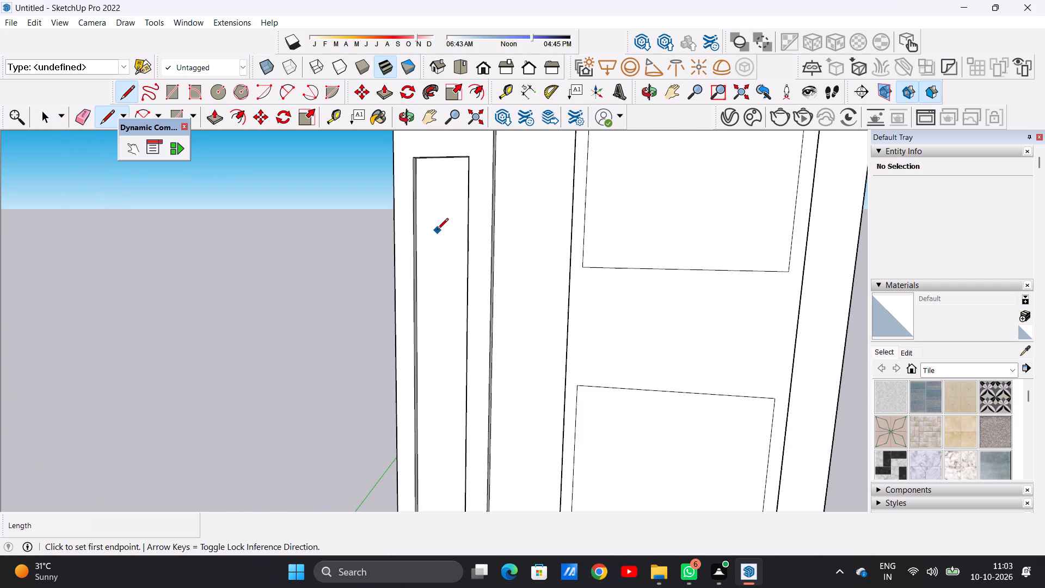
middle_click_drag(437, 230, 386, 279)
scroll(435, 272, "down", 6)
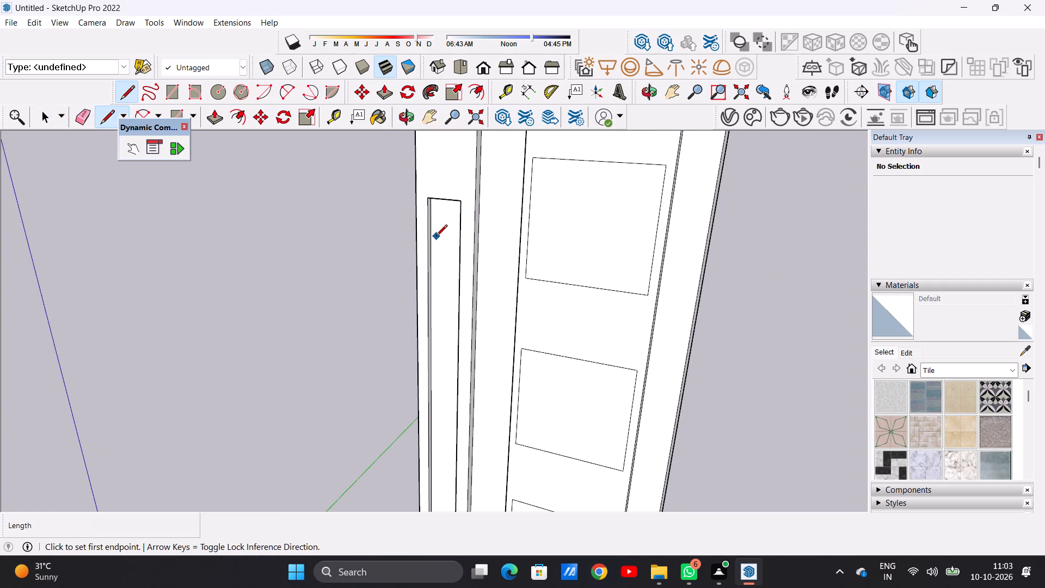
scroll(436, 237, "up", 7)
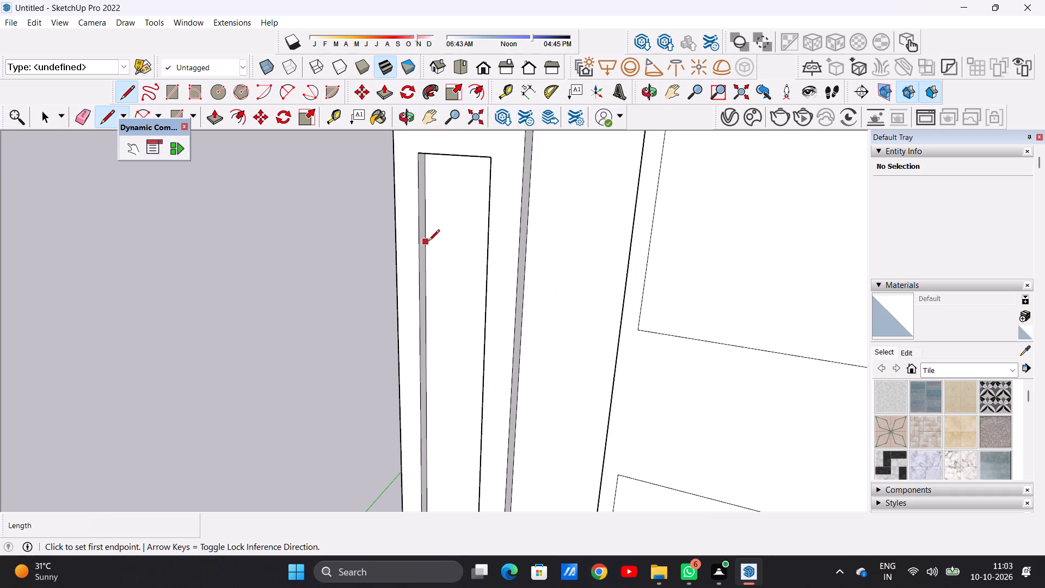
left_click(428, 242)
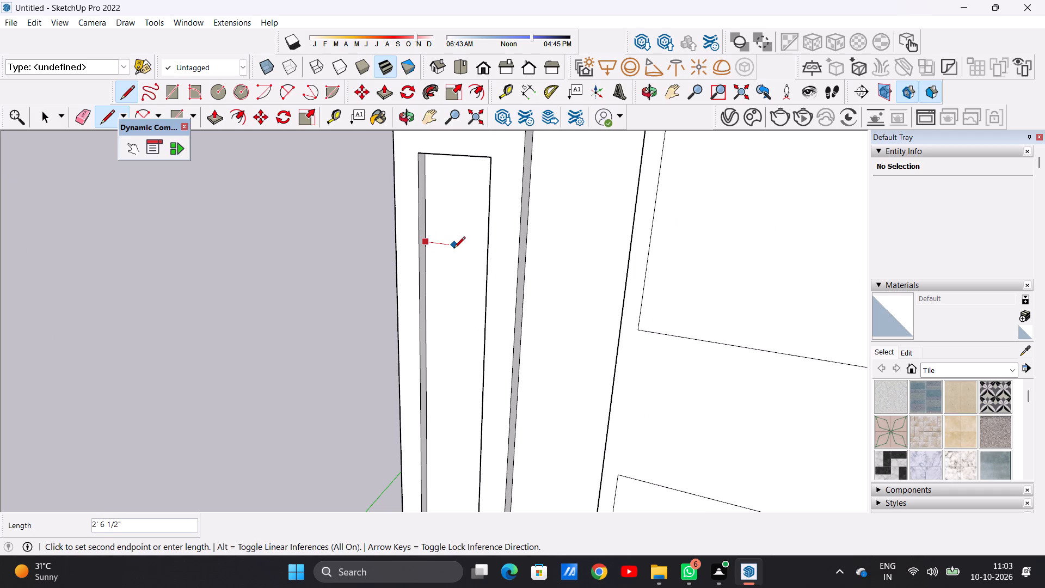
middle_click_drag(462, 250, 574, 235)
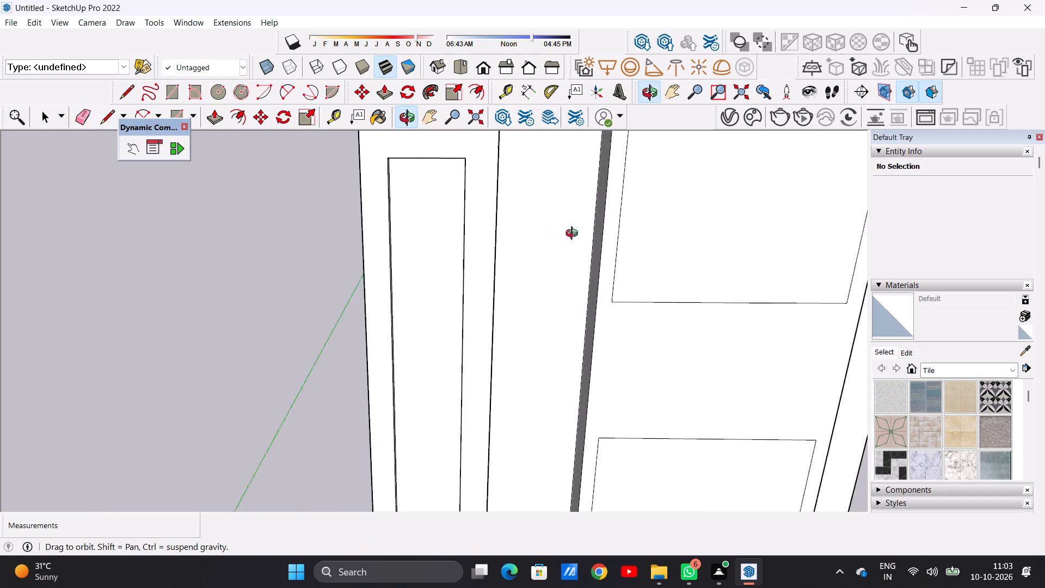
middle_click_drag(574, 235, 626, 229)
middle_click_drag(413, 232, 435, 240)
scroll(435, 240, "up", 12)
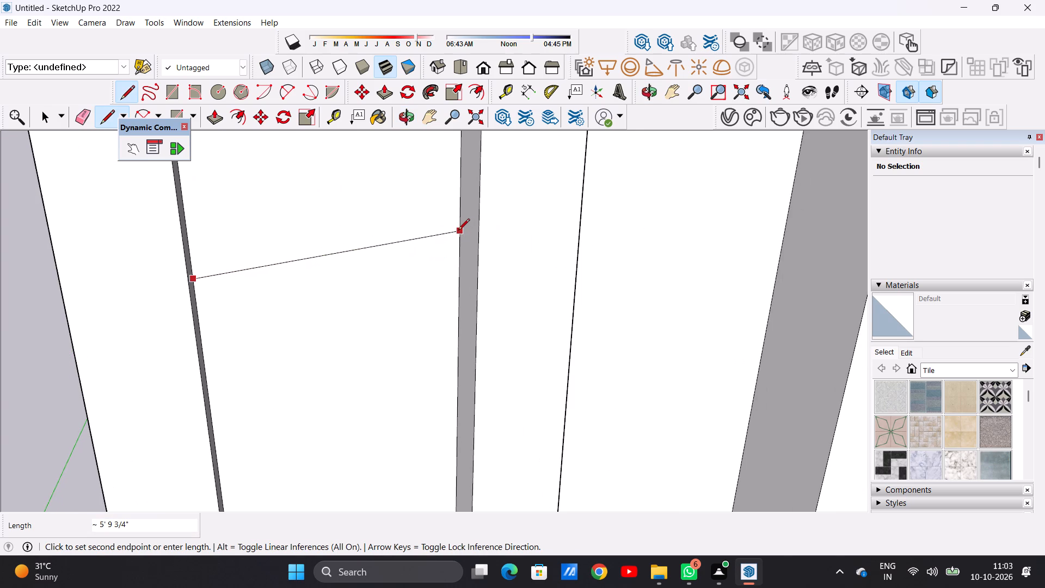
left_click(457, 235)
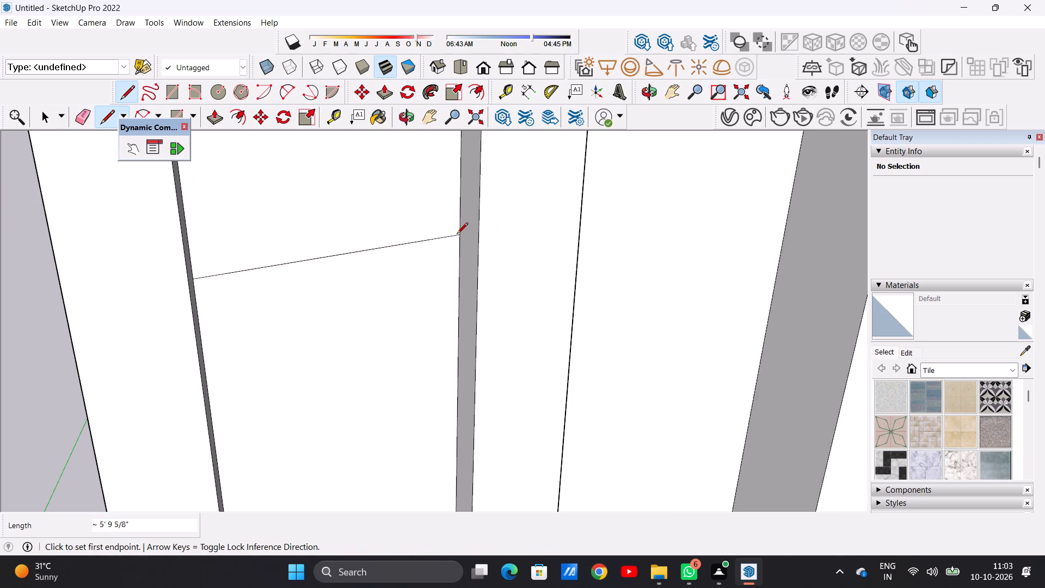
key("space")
Examine the line across the vertical recess up close and from both sides, checking where its ends meet the side edges.
scroll(457, 235, "up", 10)
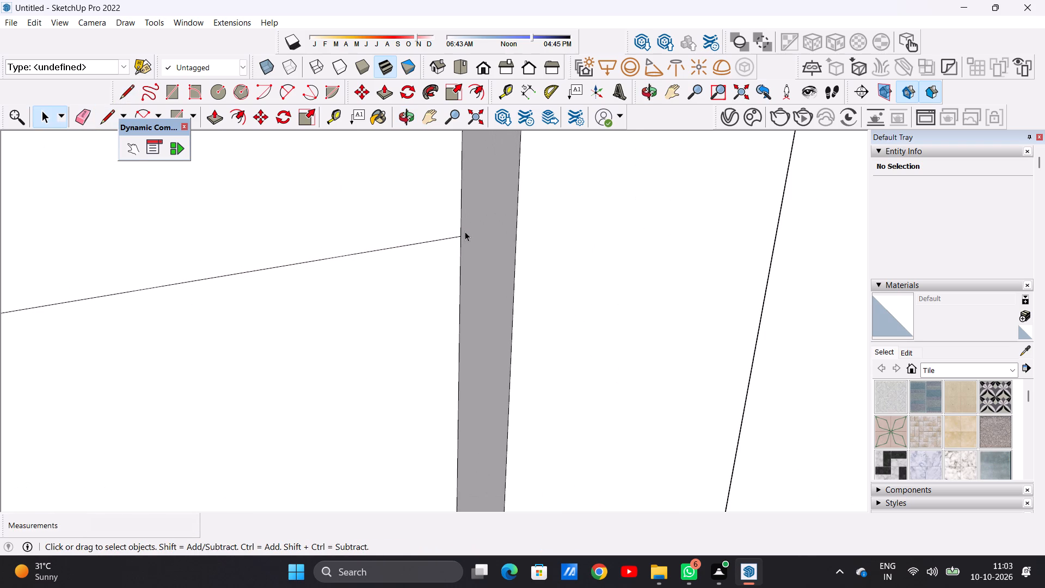
scroll(450, 257, "down", 5)
middle_click_drag(404, 276, 346, 275)
scroll(409, 283, "down", 4)
scroll(259, 292, "up", 5)
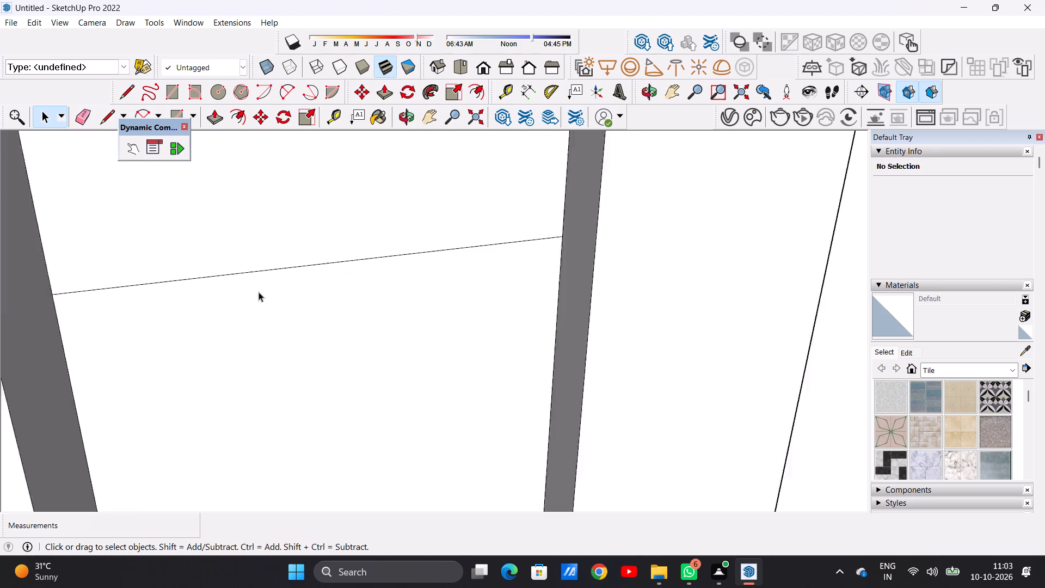
scroll(259, 292, "up", 3)
middle_click(248, 298)
scroll(278, 299, "down", 11)
middle_click_drag(241, 304, 181, 287)
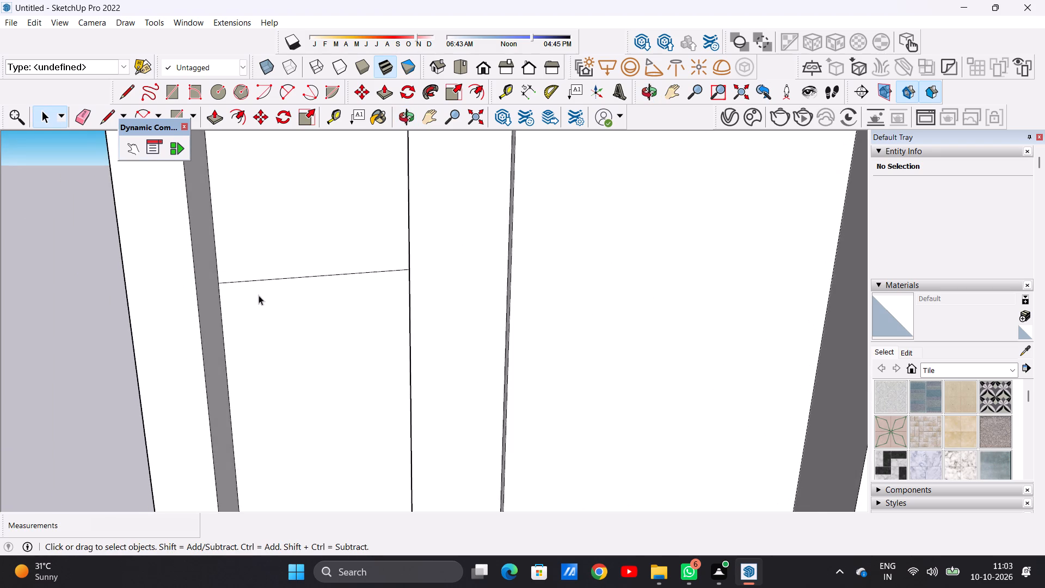
scroll(250, 288, "up", 20)
scroll(180, 327, "down", 19)
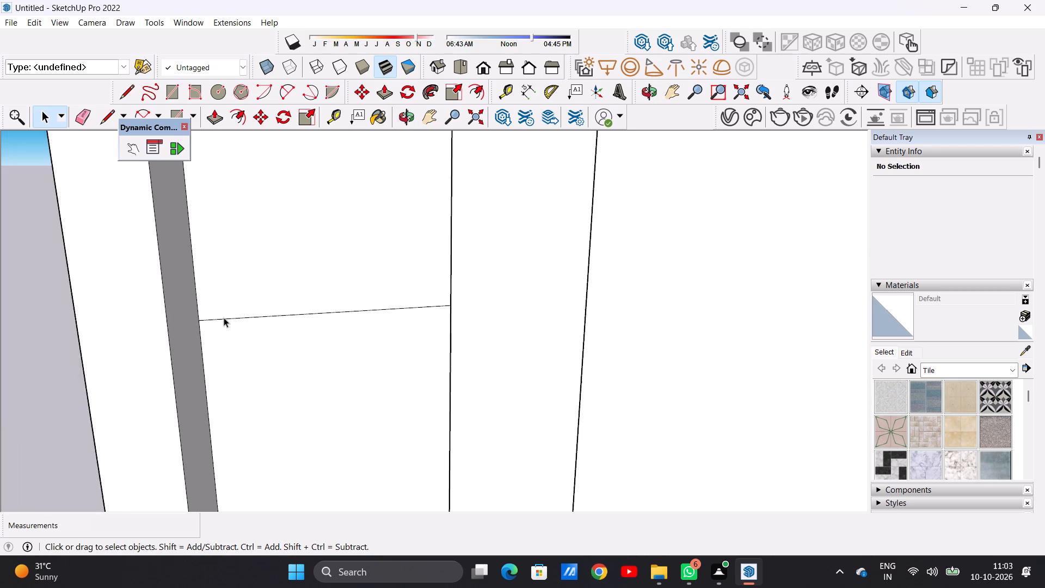
scroll(224, 317, "down", 9)
middle_click_drag(297, 328, 370, 287)
middle_click_drag(330, 320, 396, 364)
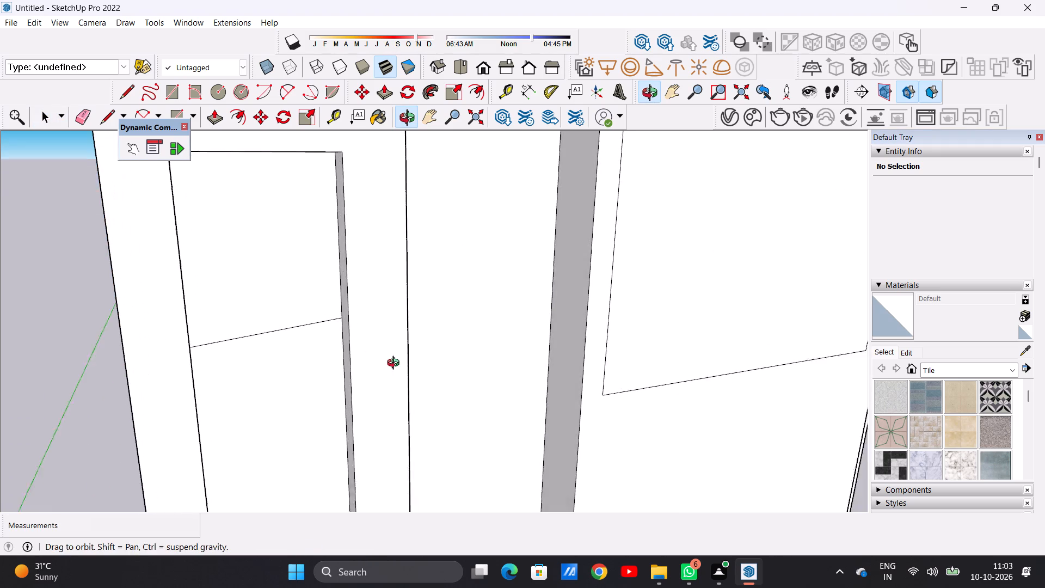
middle_click_drag(396, 364, 414, 367)
scroll(323, 340, "up", 2)
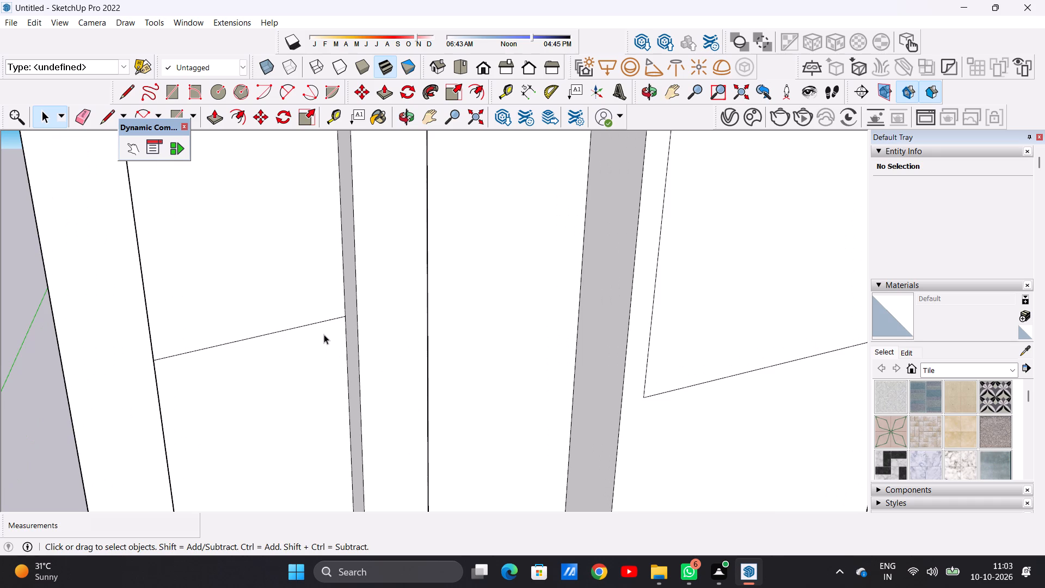
scroll(324, 334, "down", 9)
middle_click_drag(298, 321, 247, 311)
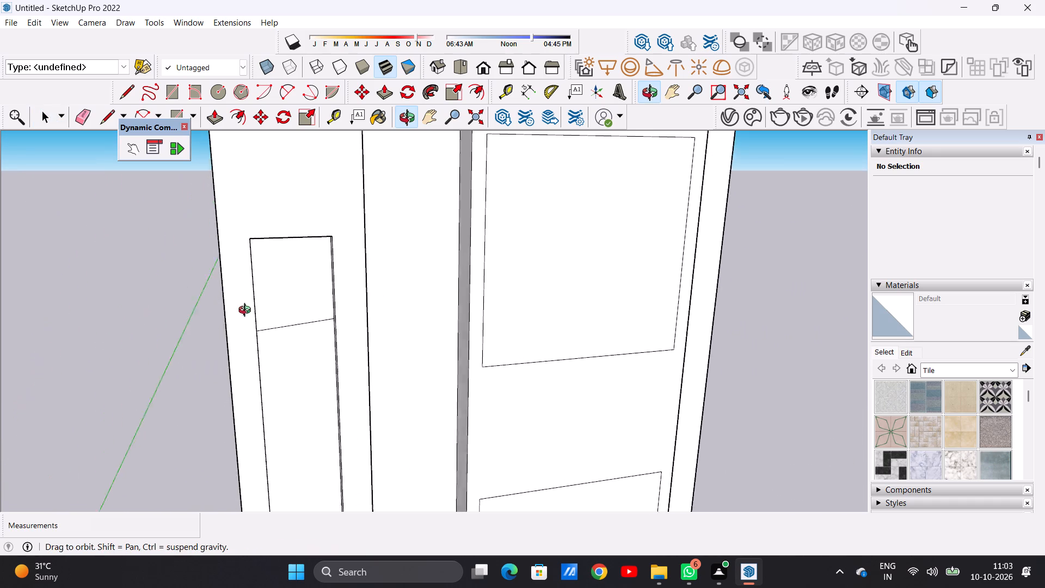
middle_click_drag(247, 311, 181, 313)
scroll(303, 327, "up", 3)
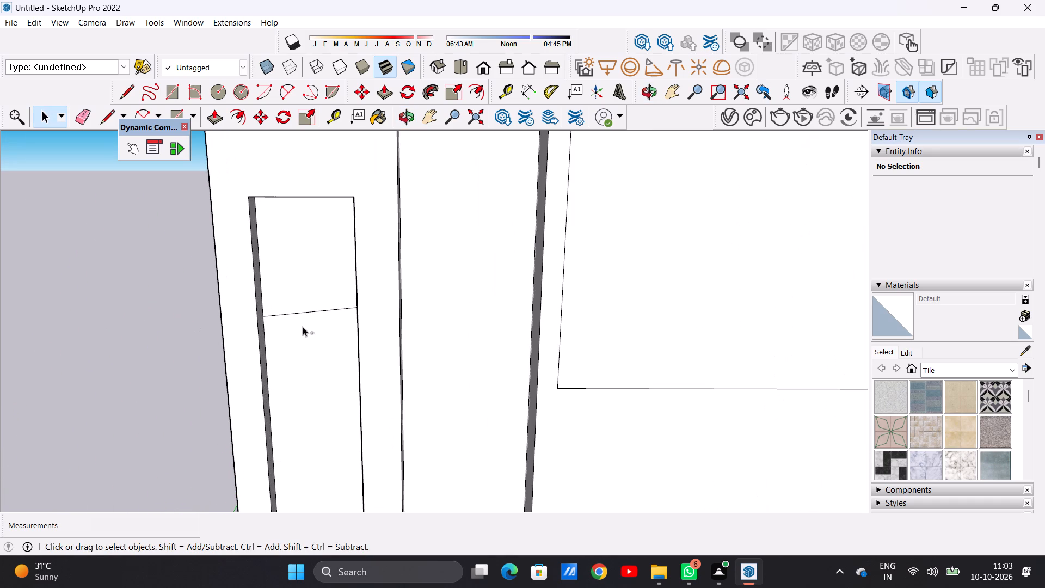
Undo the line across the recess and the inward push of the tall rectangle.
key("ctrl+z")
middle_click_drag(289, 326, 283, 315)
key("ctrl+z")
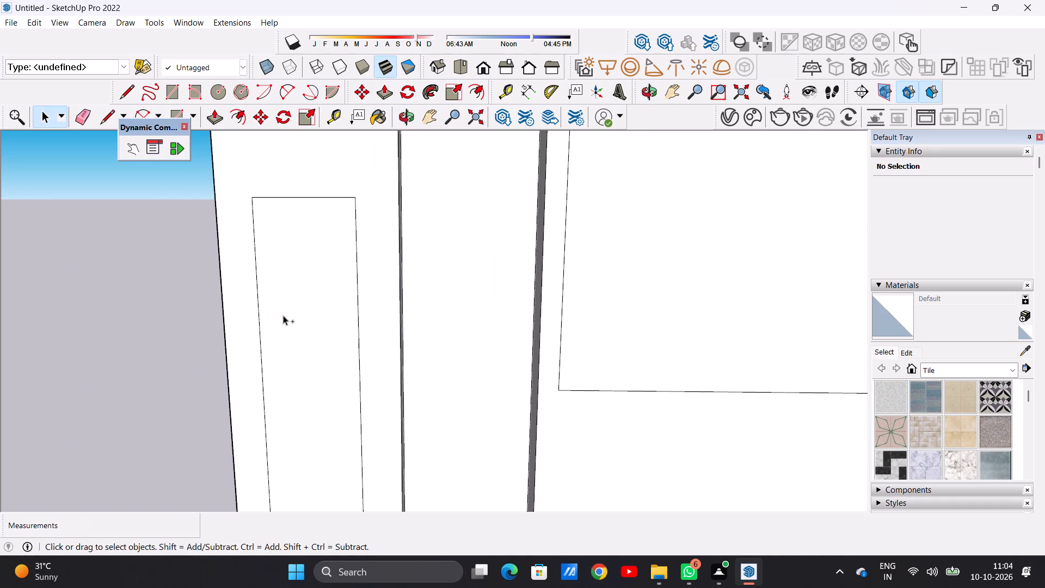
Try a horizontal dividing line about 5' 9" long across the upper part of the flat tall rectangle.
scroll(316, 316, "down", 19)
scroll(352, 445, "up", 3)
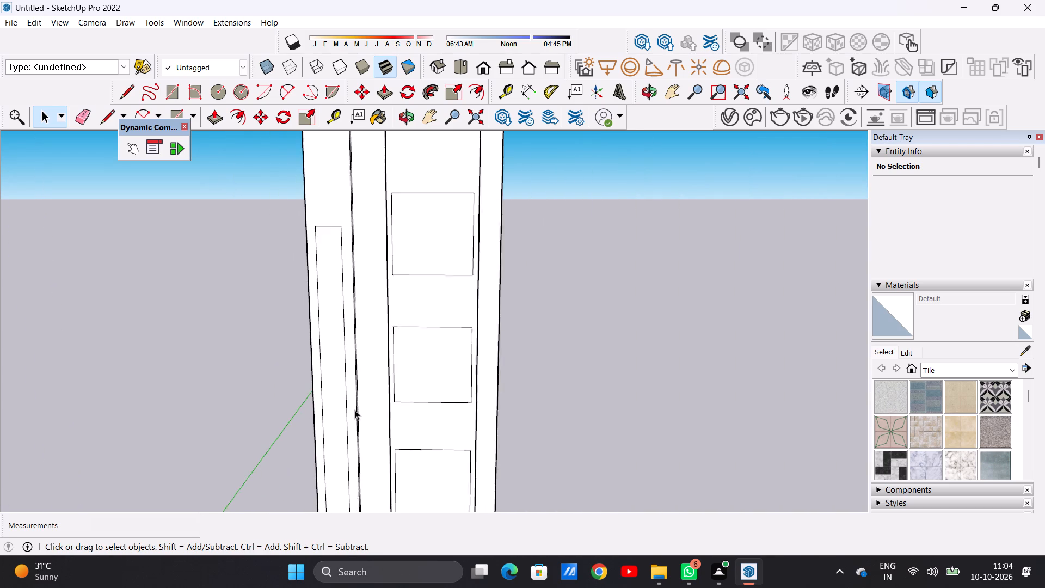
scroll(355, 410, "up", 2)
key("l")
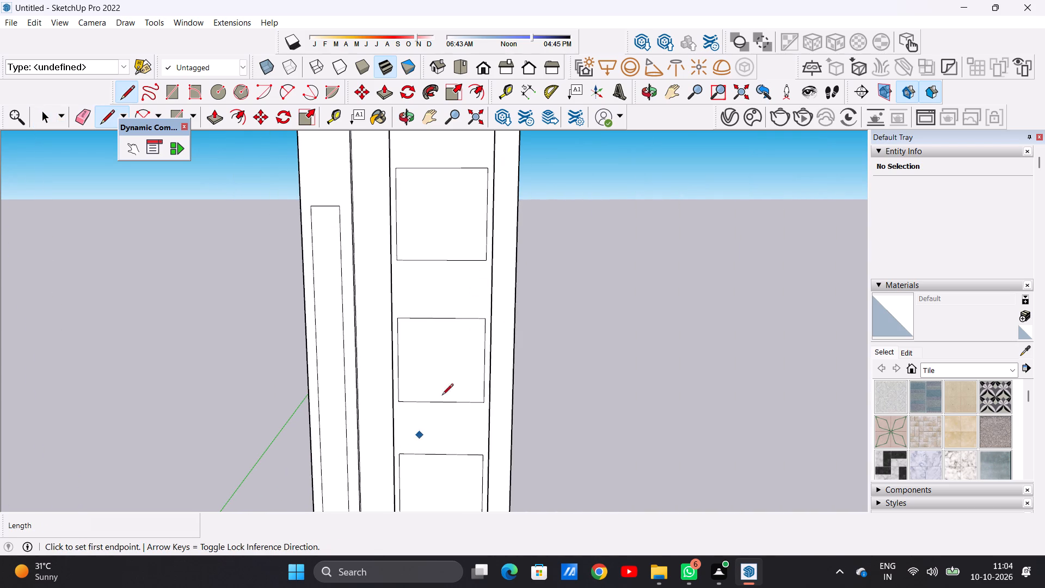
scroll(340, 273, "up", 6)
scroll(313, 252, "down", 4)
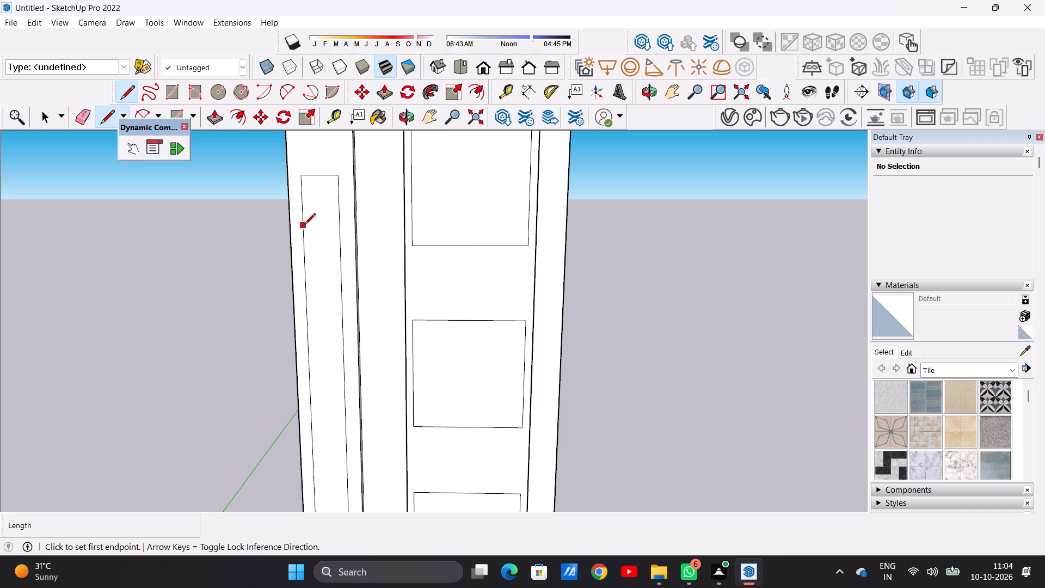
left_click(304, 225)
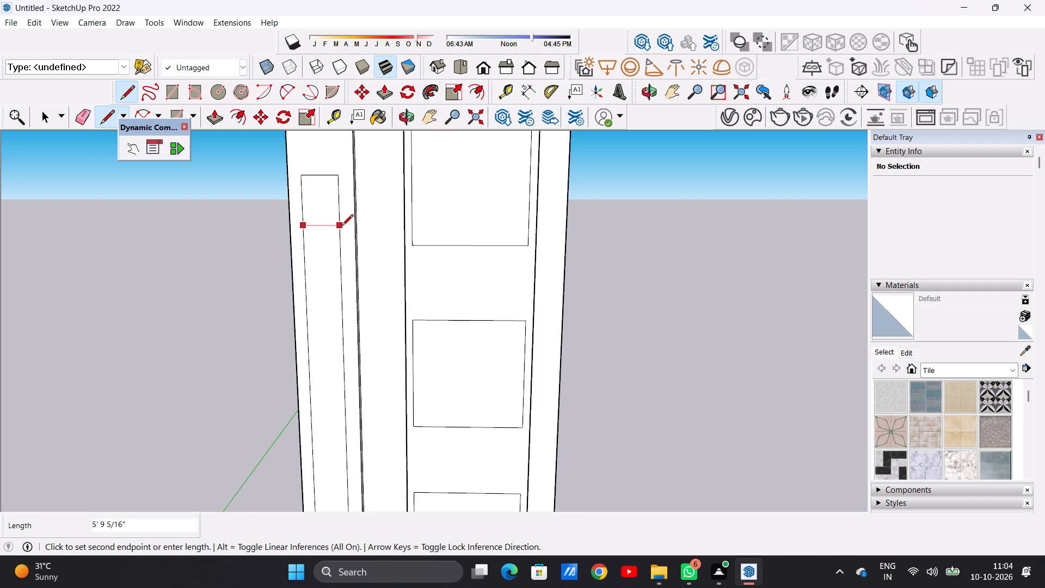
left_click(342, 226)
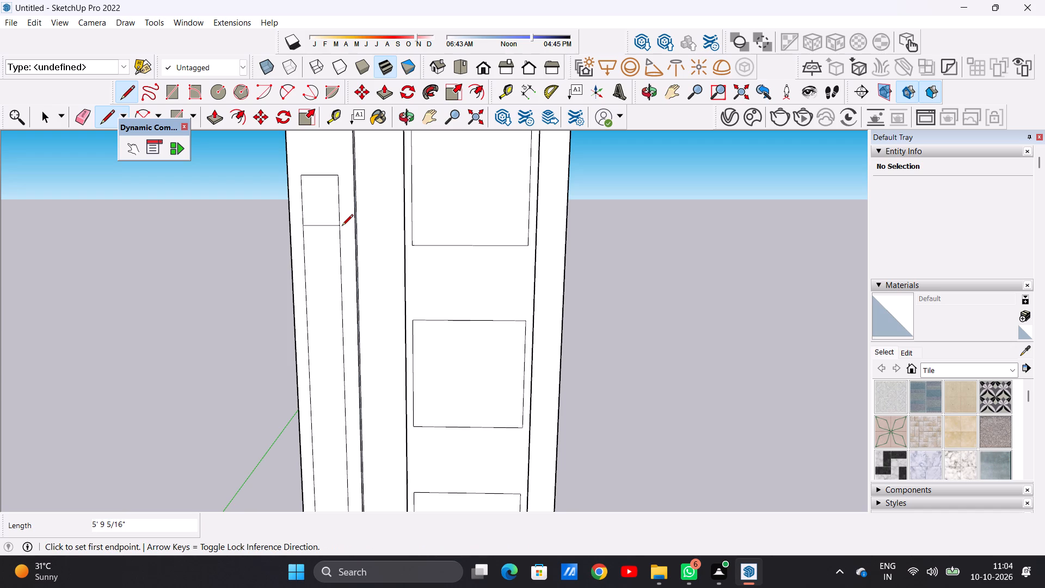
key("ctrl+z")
Push the tall rectangle on the narrow strip inward about 1' 1" to form the vertical recess.
key("space")
middle_click_drag(334, 224, 294, 252)
scroll(293, 252, "down", 7)
scroll(316, 243, "up", 3)
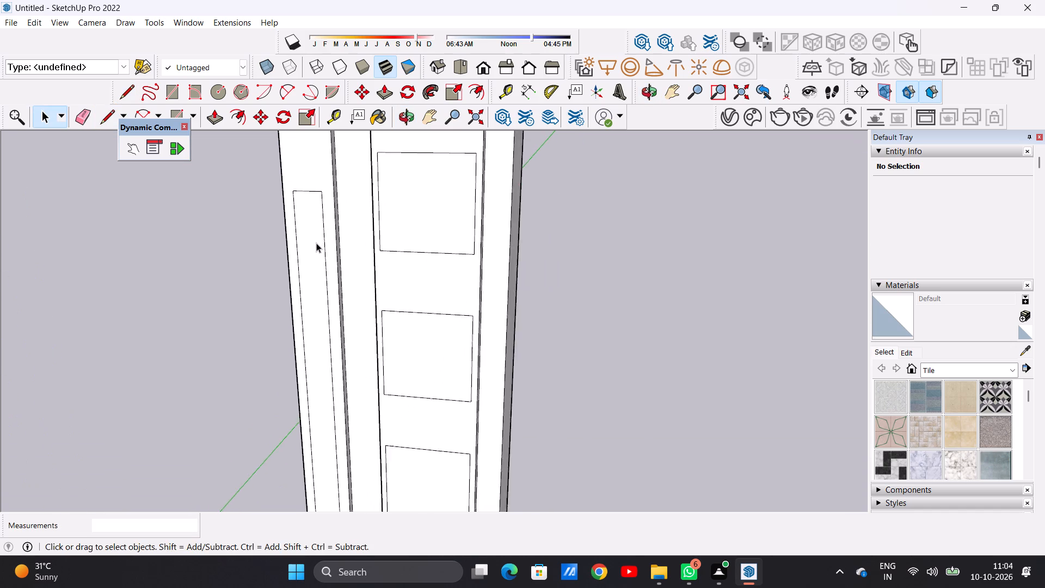
scroll(316, 243, "up", 3)
key("p")
scroll(309, 232, "up", 6)
left_click(308, 232)
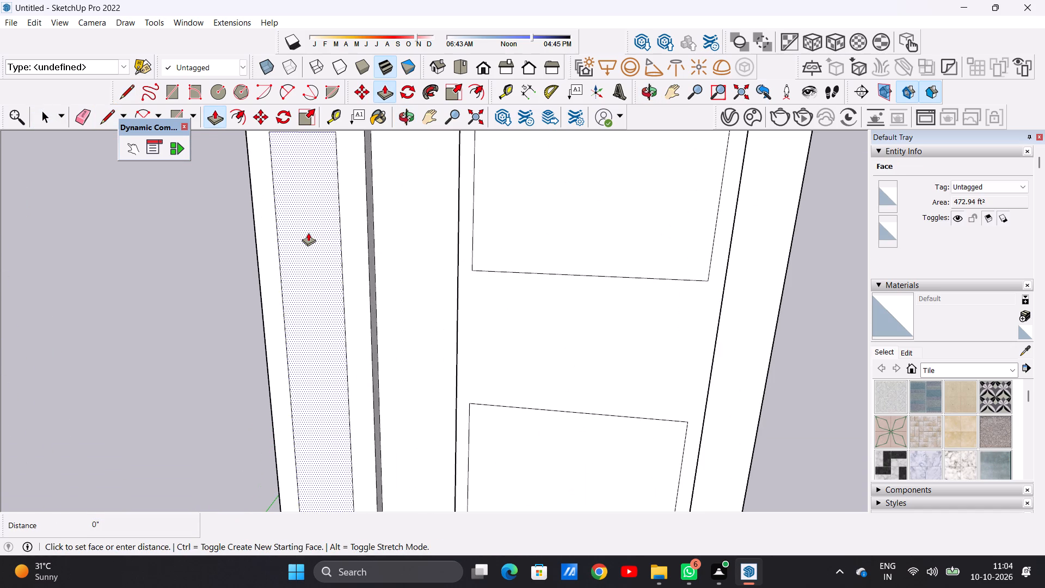
left_click(309, 222)
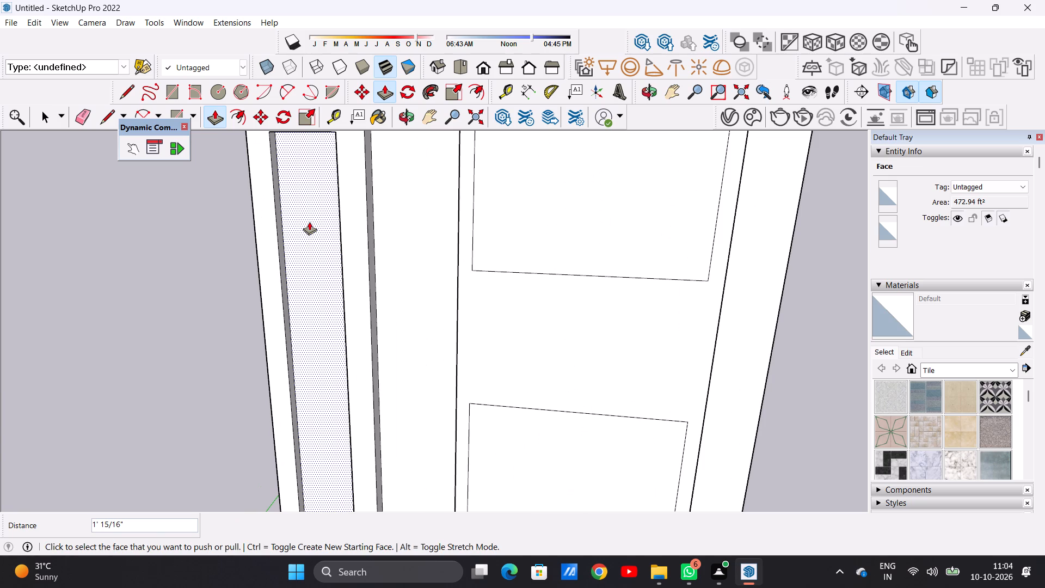
key("space")
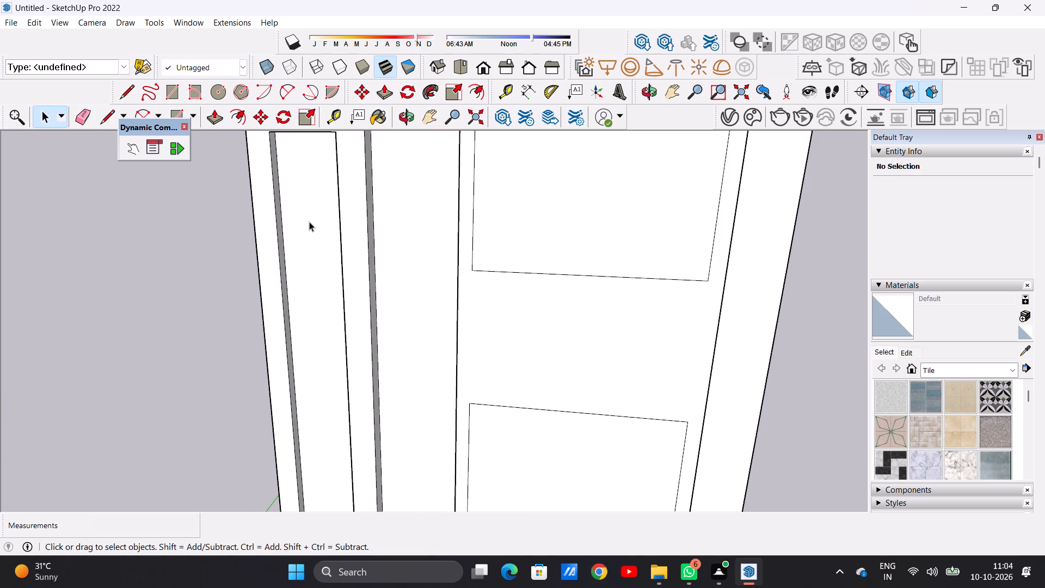
Draw a horizontal line about 5' 9" long across the upper part of the vertical recess's back face.
scroll(310, 222, "down", 4)
middle_click_drag(309, 242, 298, 223)
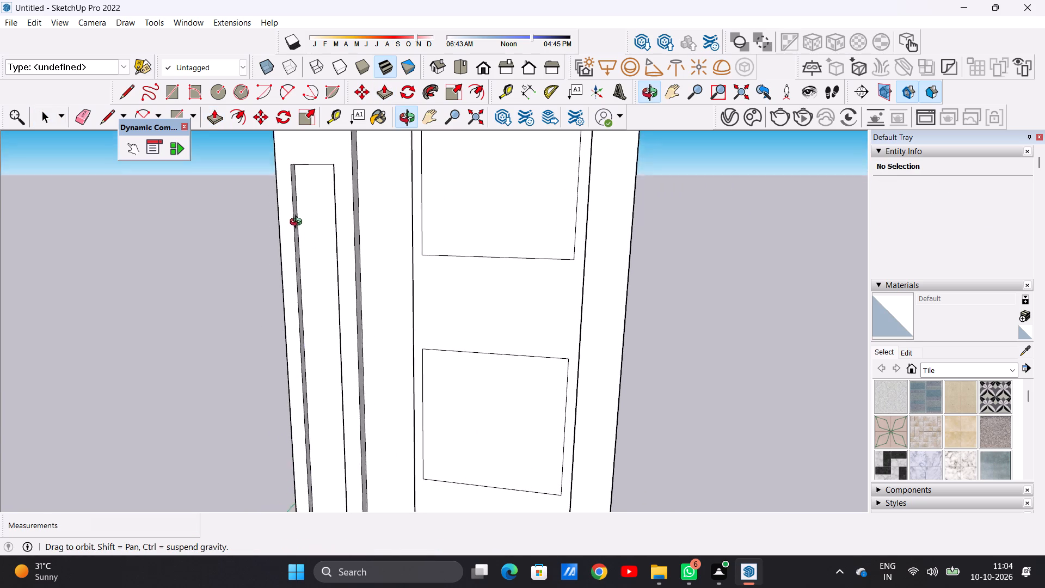
middle_click_drag(298, 223, 279, 201)
scroll(362, 230, "up", 3)
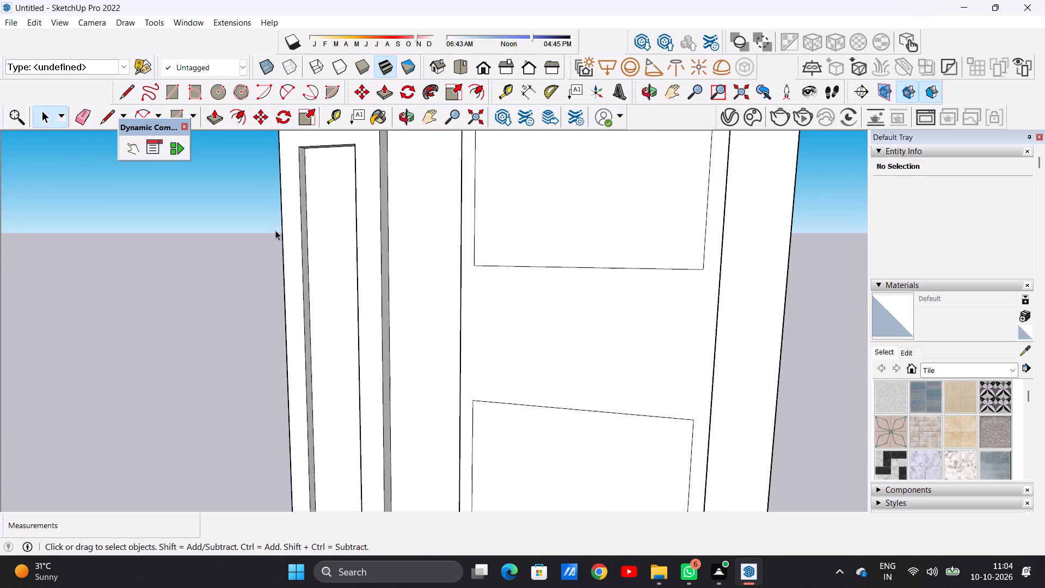
key("l")
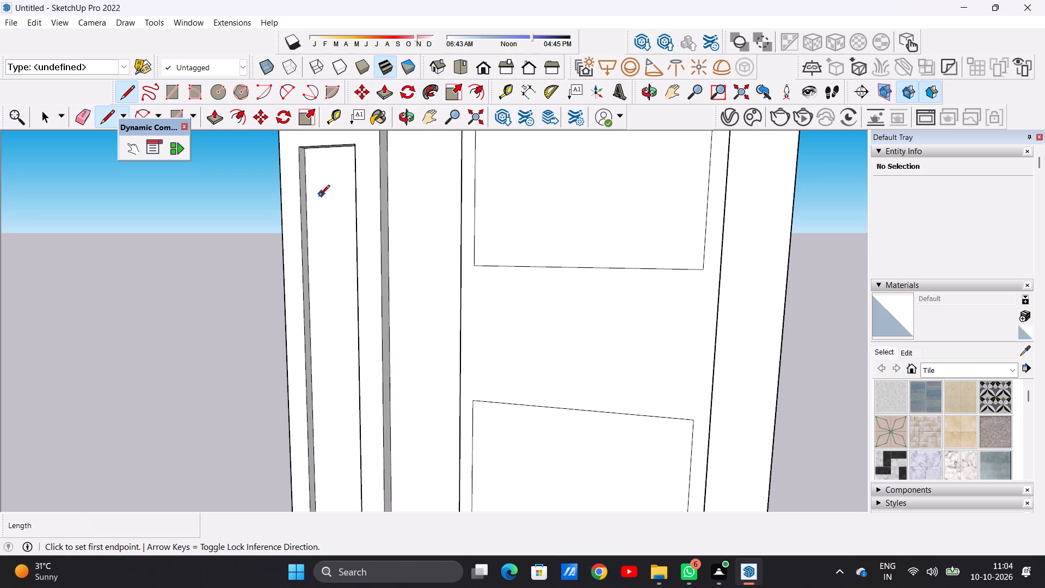
left_click(306, 225)
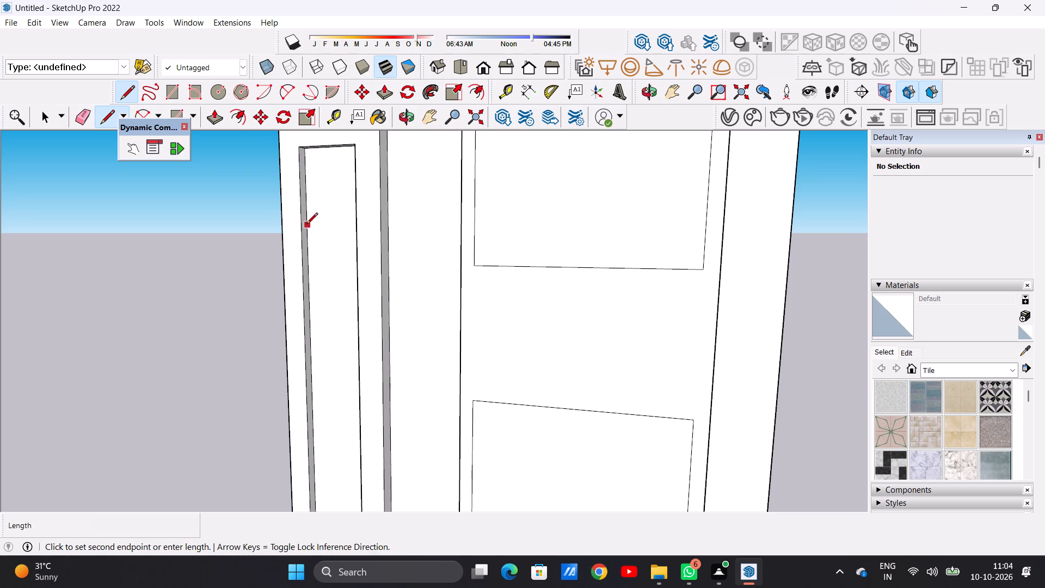
middle_click_drag(320, 234, 398, 220)
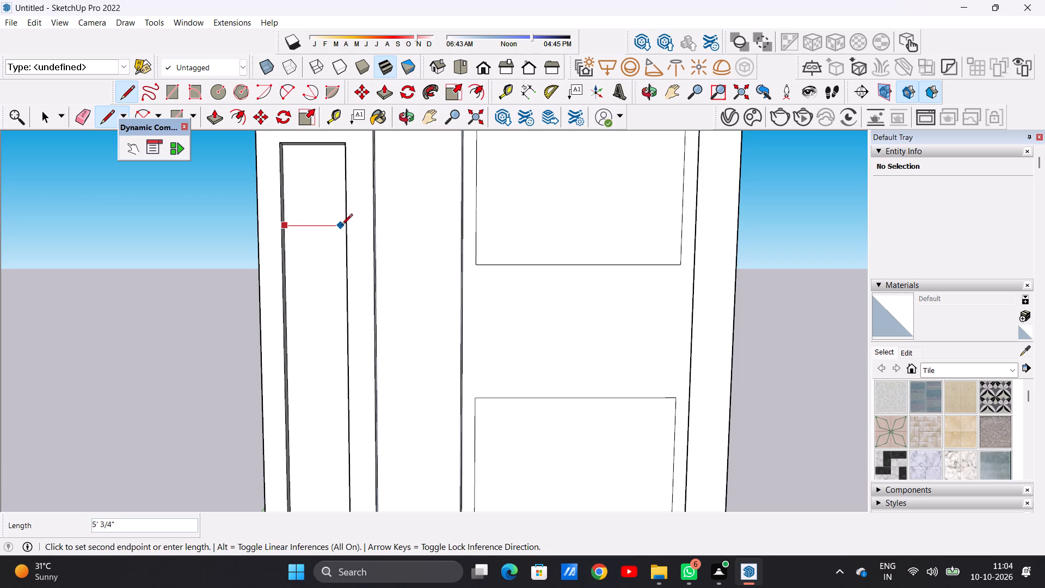
middle_click_drag(316, 230, 362, 219)
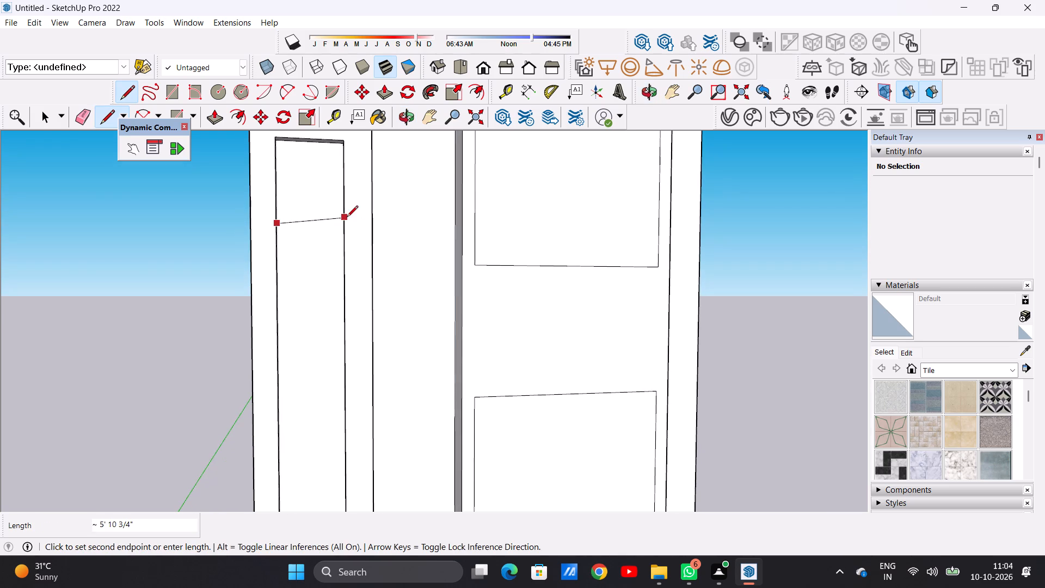
middle_click_drag(308, 238, 382, 261)
scroll(327, 221, "up", 9)
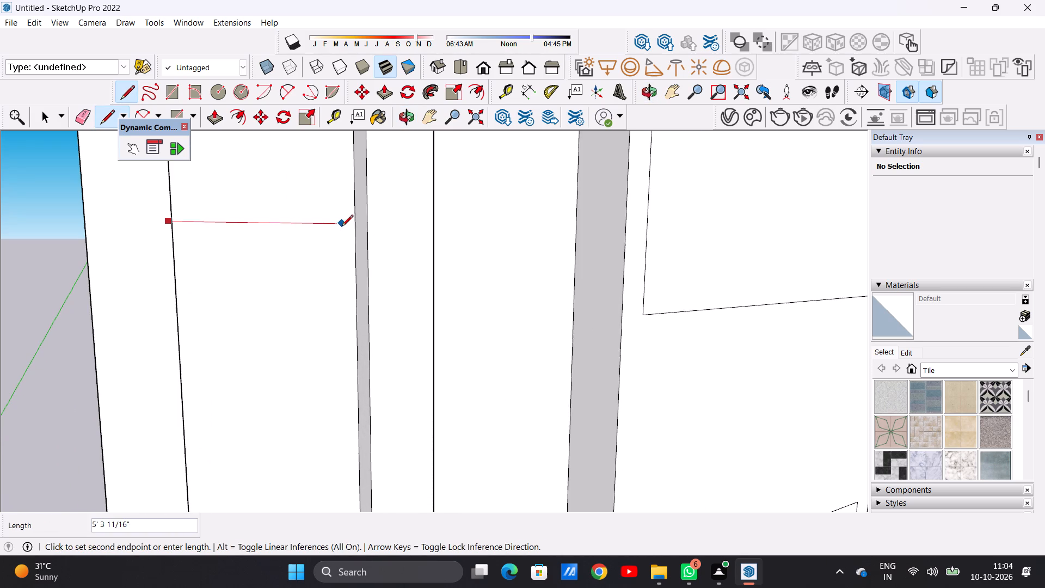
left_click(354, 224)
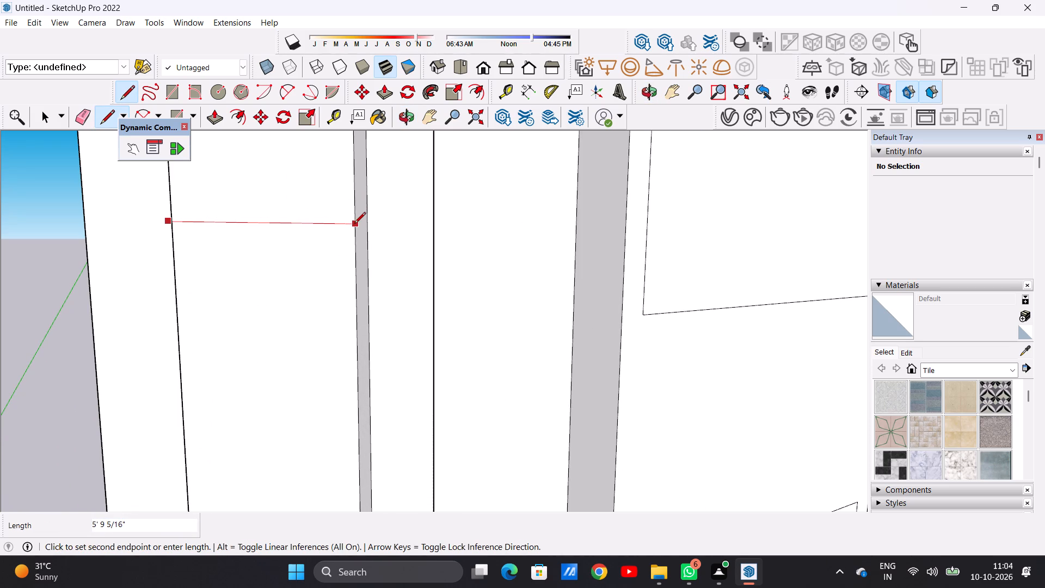
key("space")
Offset the edges of the top panel in the vertical recess inward by about 7 1/2" to form a frame.
scroll(312, 323, "down", 11)
middle_click_drag(333, 286, 243, 280)
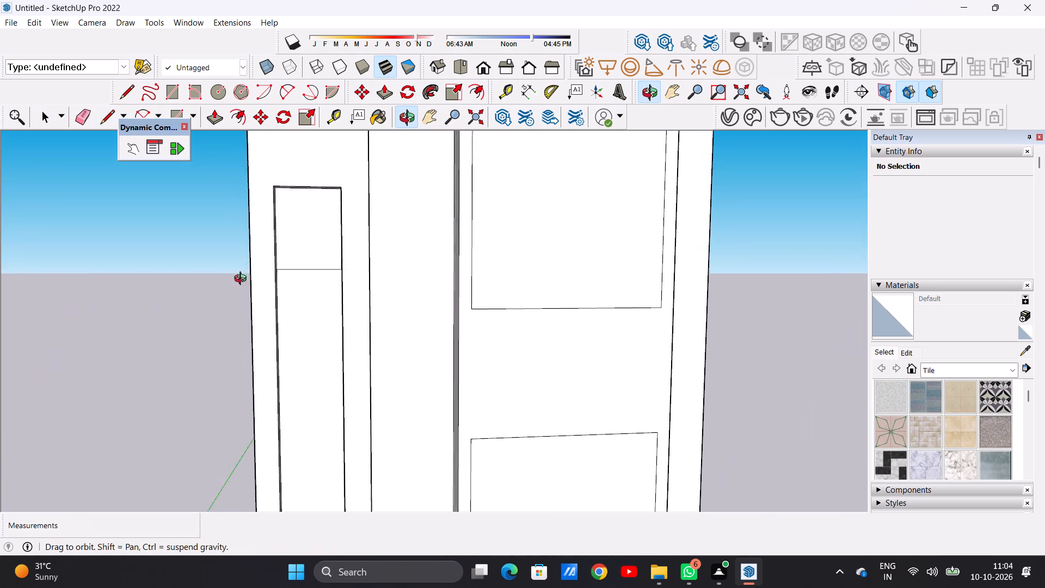
middle_click_drag(243, 280, 254, 303)
scroll(297, 234, "up", 3)
type("OF")
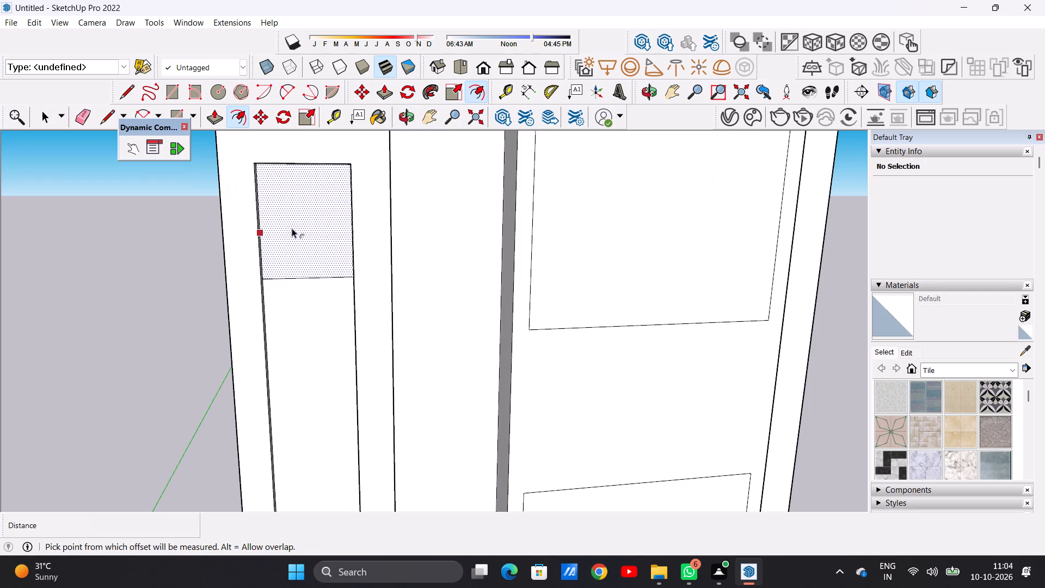
left_click(294, 198)
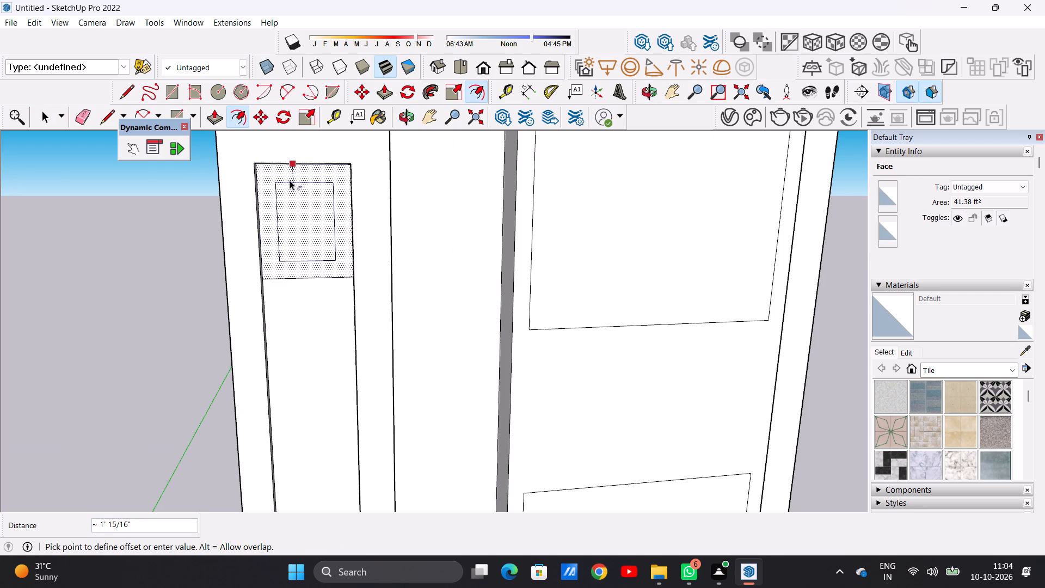
left_click(286, 174)
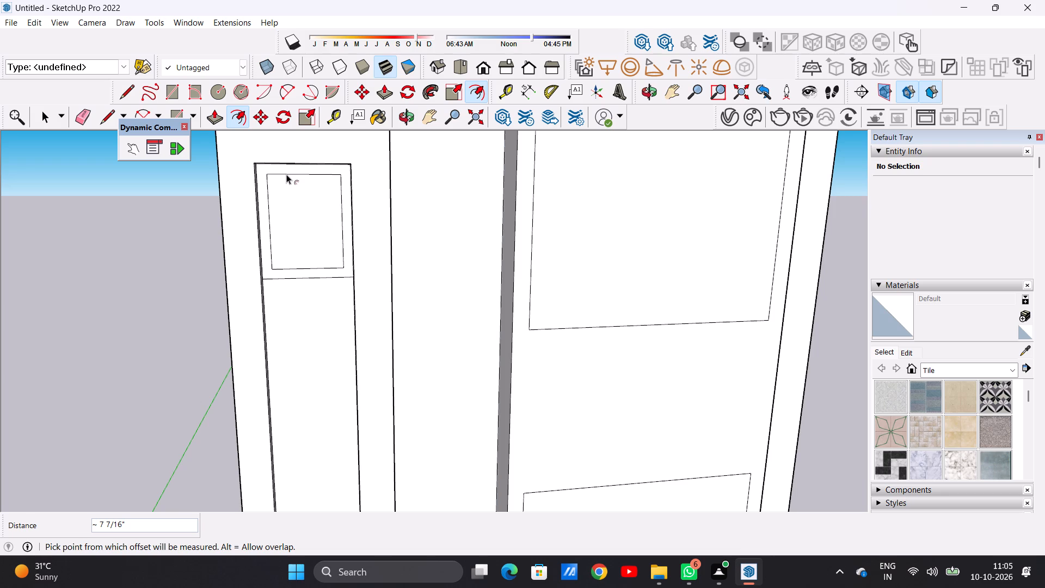
key("space")
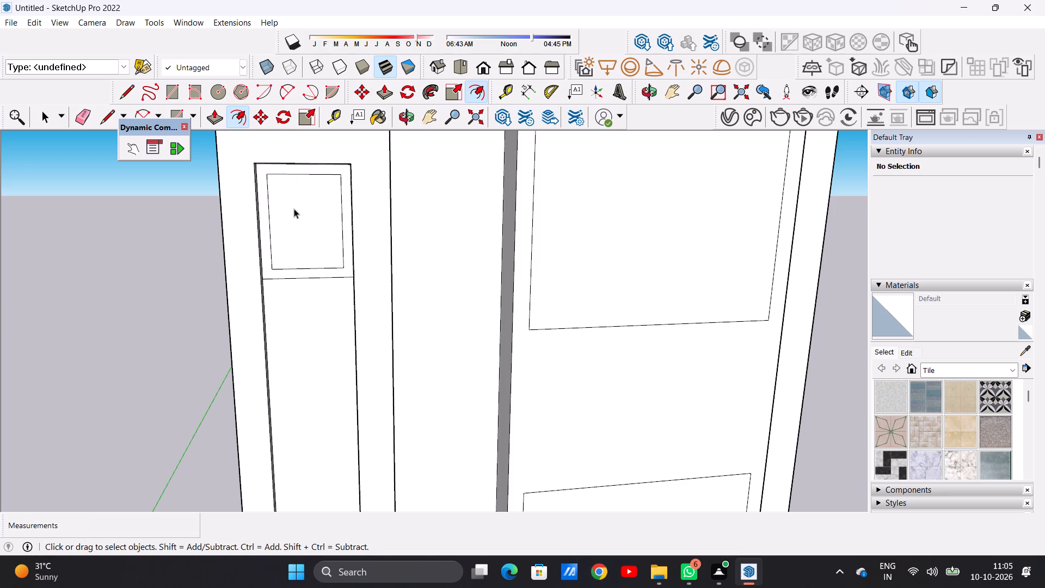
Draw two closely spaced horizontal lines, each about 4' 6 1/2" long, across the middle of the framed opening.
key("l")
scroll(317, 231, "up", 1)
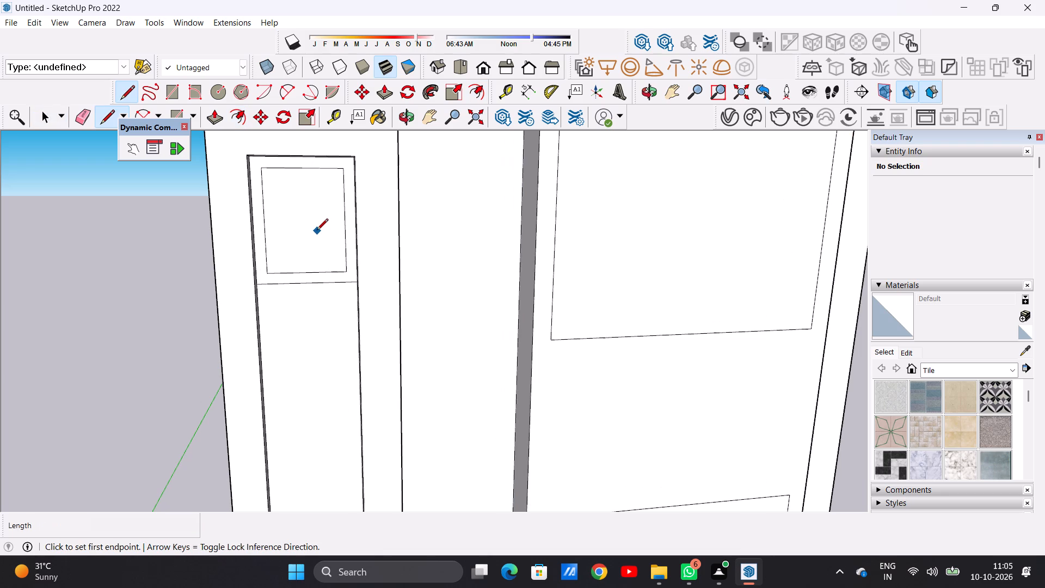
left_click(262, 212)
left_click(347, 209)
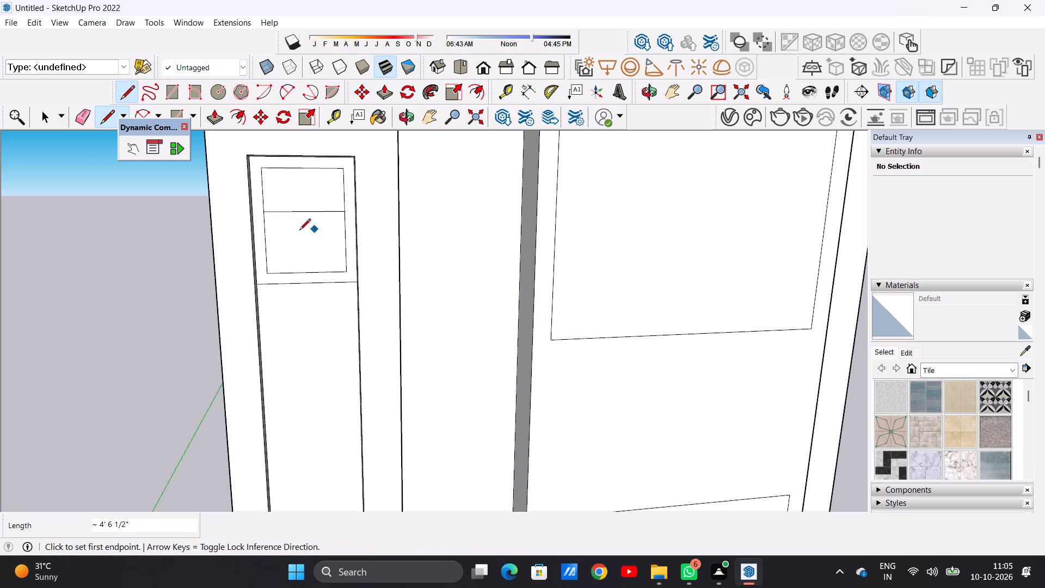
left_click(266, 226)
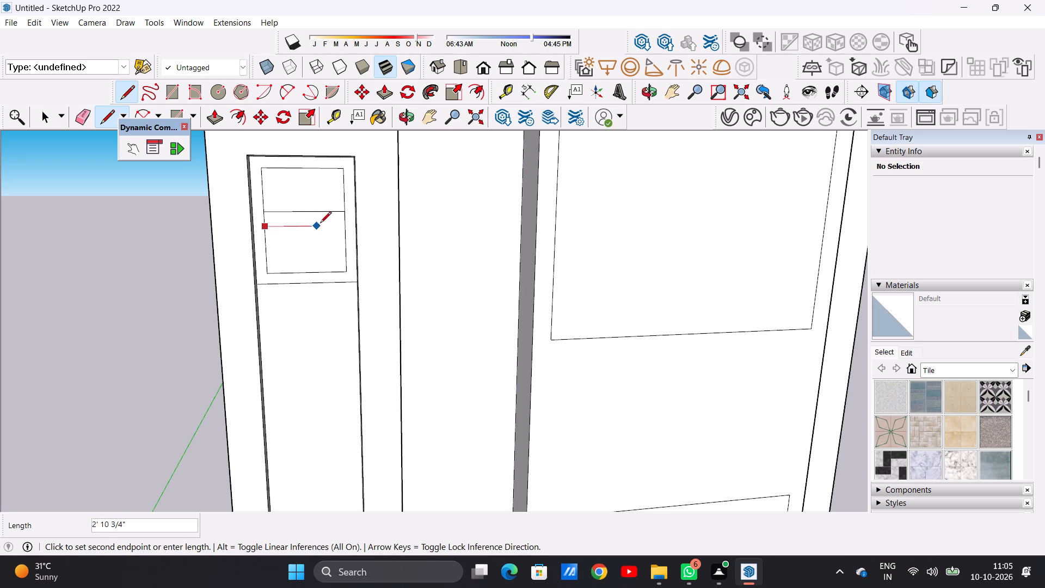
left_click(344, 223)
key("space")
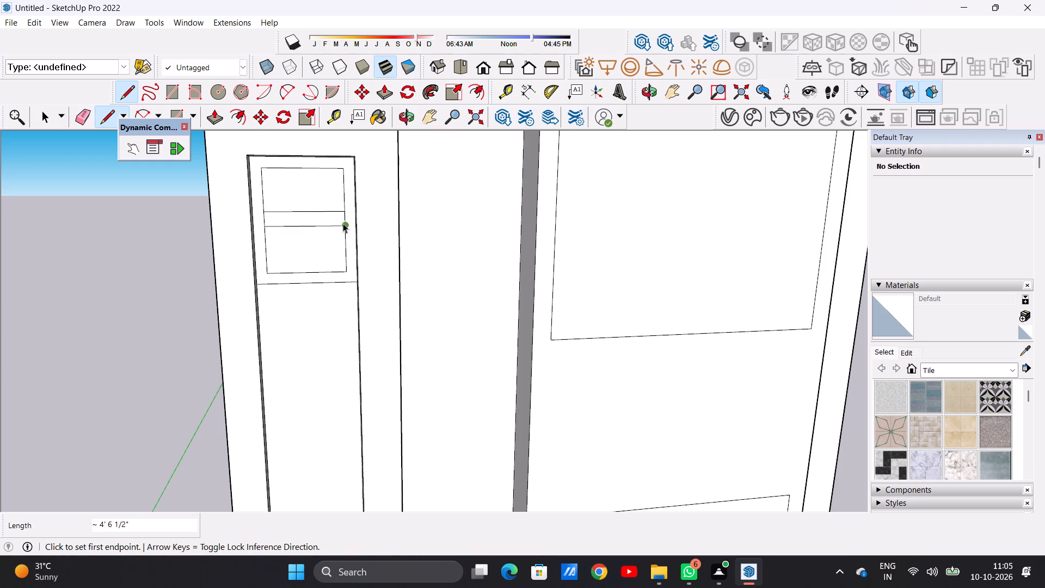
Examine the vertical recess and its framed top panel in front view, from the sides and against the whole tower.
scroll(340, 226, "down", 20)
scroll(340, 226, "down", 6)
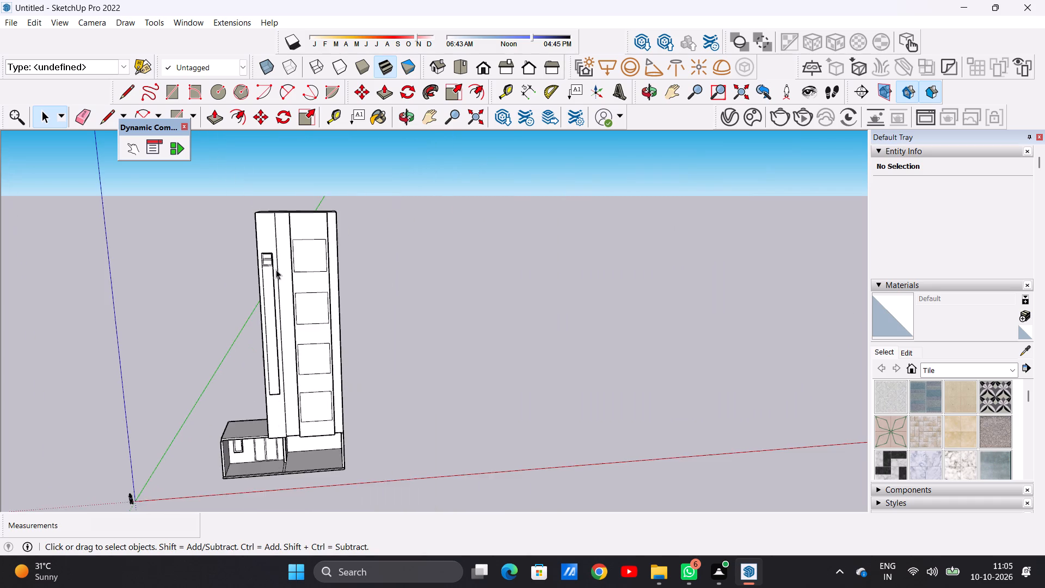
scroll(275, 329, "up", 4)
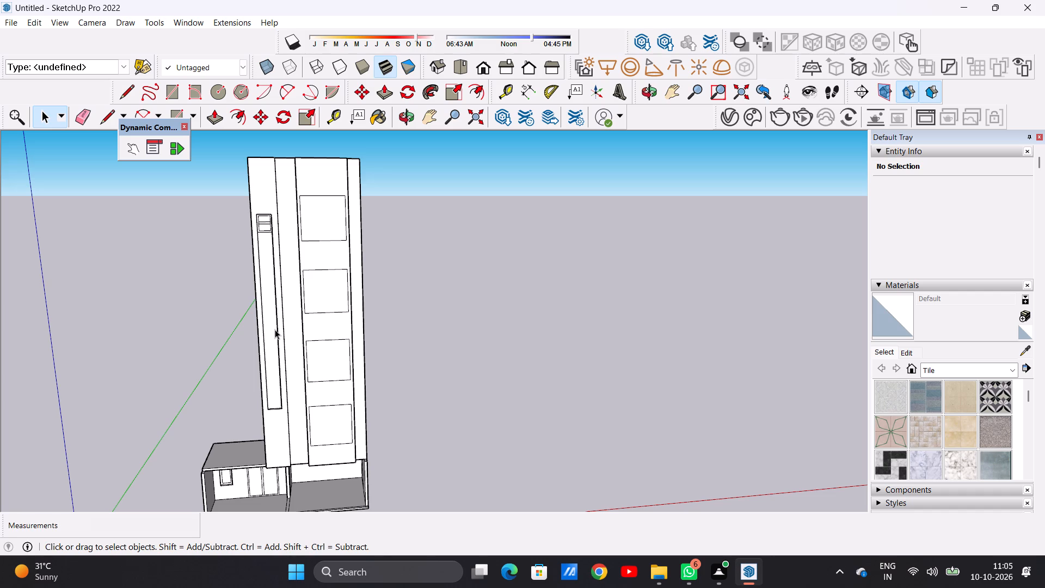
scroll(279, 293, "up", 14)
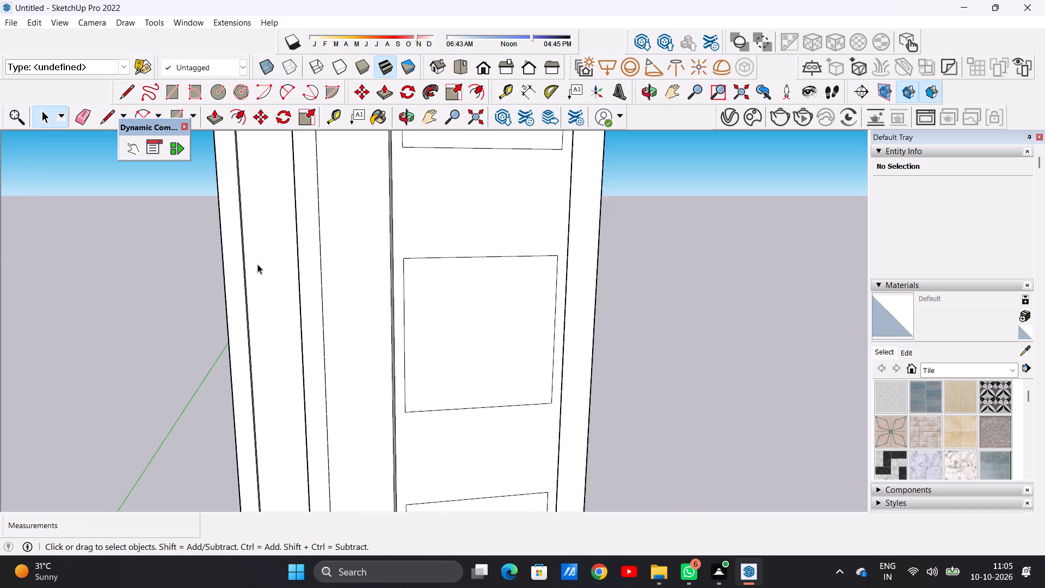
scroll(257, 261, "down", 7)
middle_click_drag(251, 248, 292, 255)
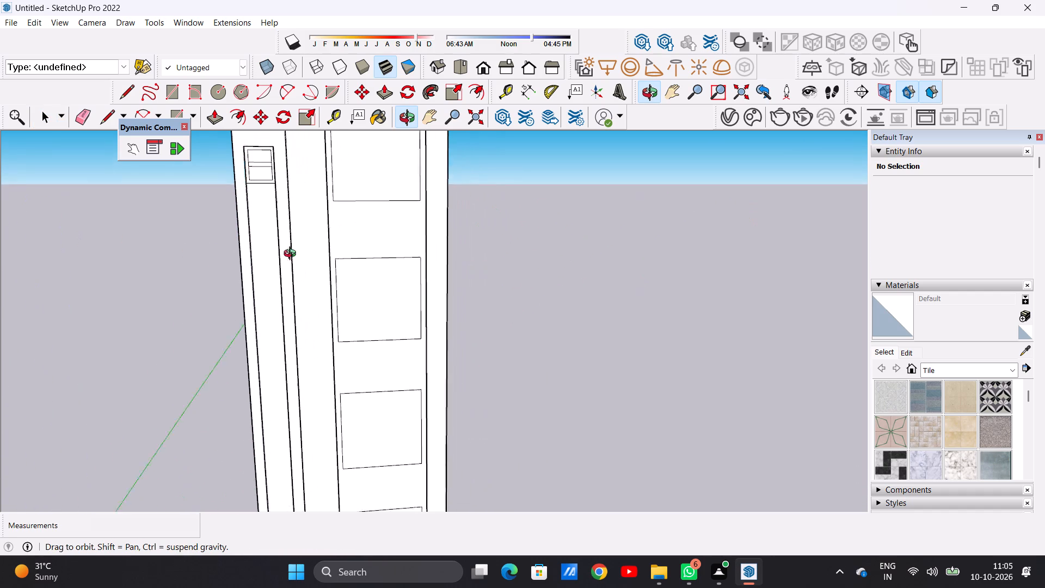
middle_click_drag(292, 255, 274, 253)
scroll(298, 334, "down", 7)
middle_click_drag(293, 389, 257, 346)
scroll(300, 291, "up", 13)
scroll(275, 266, "down", 6)
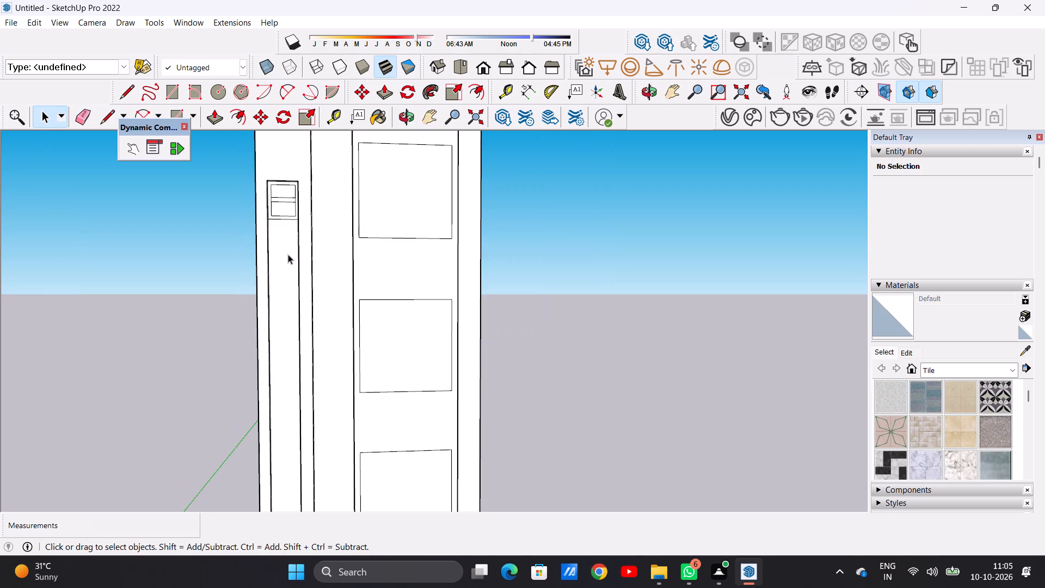
middle_click_drag(285, 254, 158, 339)
scroll(339, 221, "up", 2)
middle_click_drag(312, 261, 363, 252)
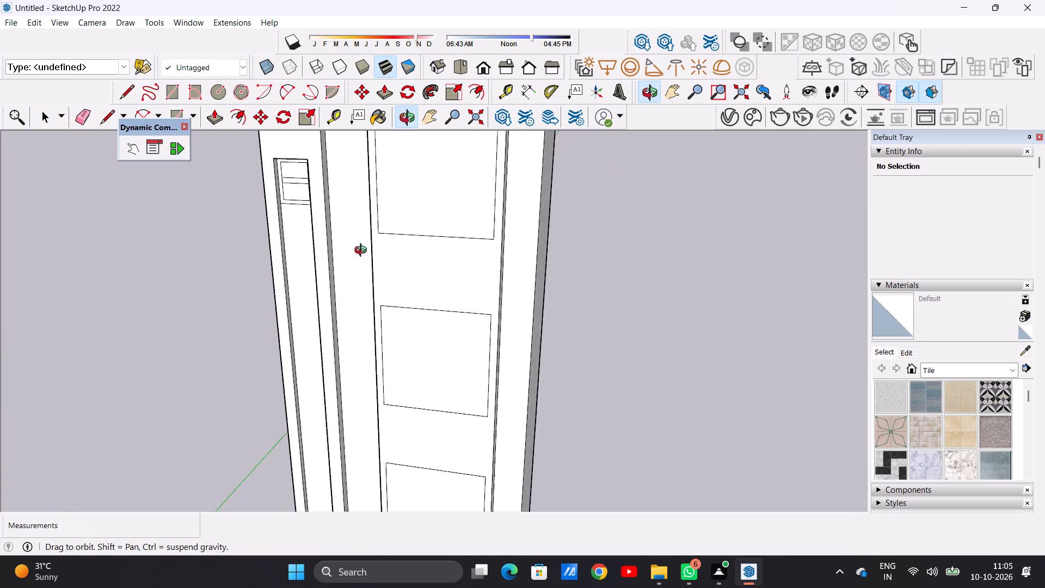
middle_click_drag(363, 252, 425, 222)
scroll(385, 235, "down", 9)
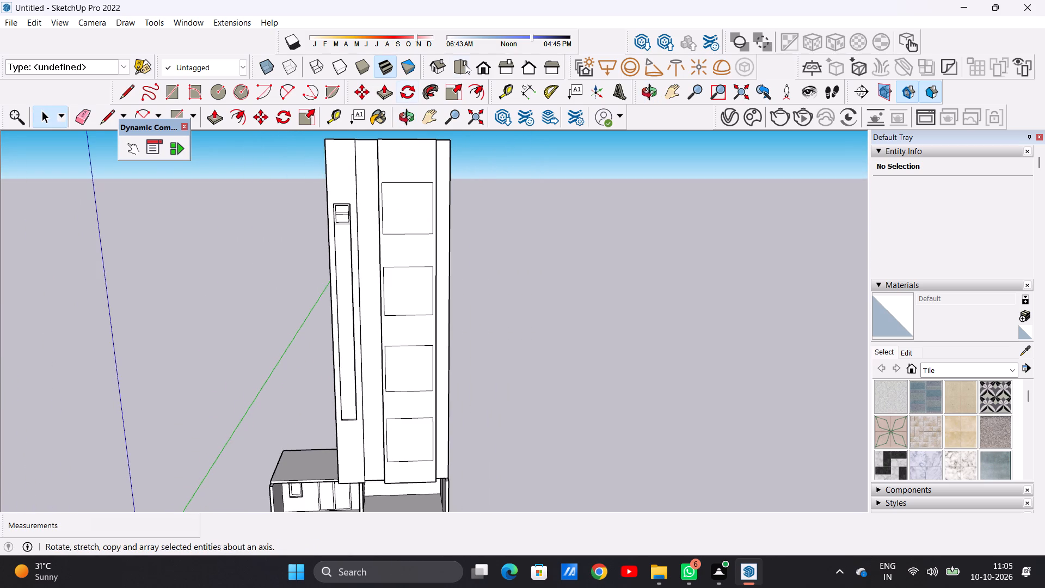
left_click(485, 66)
scroll(455, 281, "down", 4)
scroll(451, 243, "up", 6)
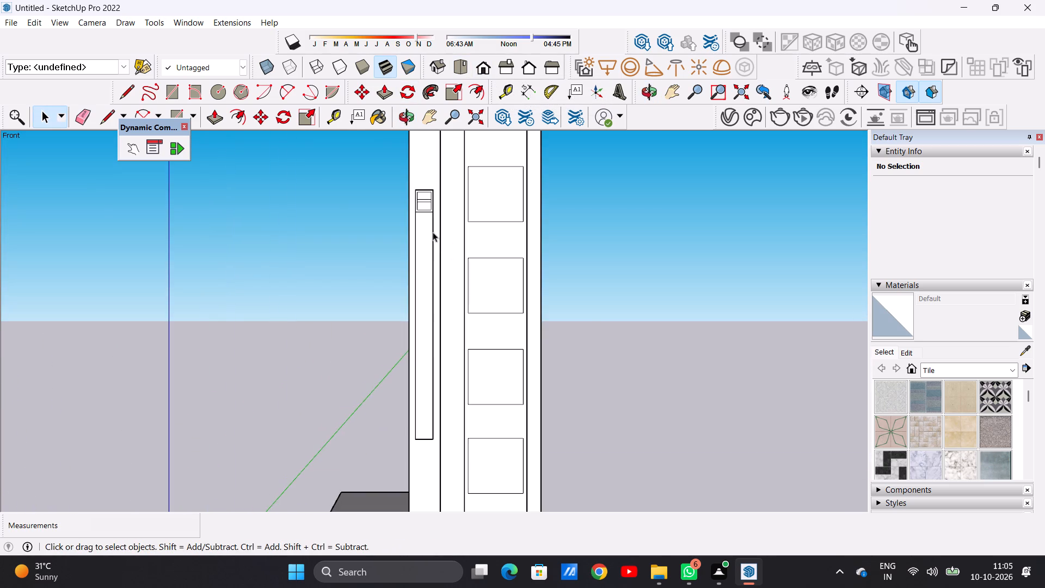
scroll(419, 240, "up", 6)
middle_click_drag(419, 240, 421, 292)
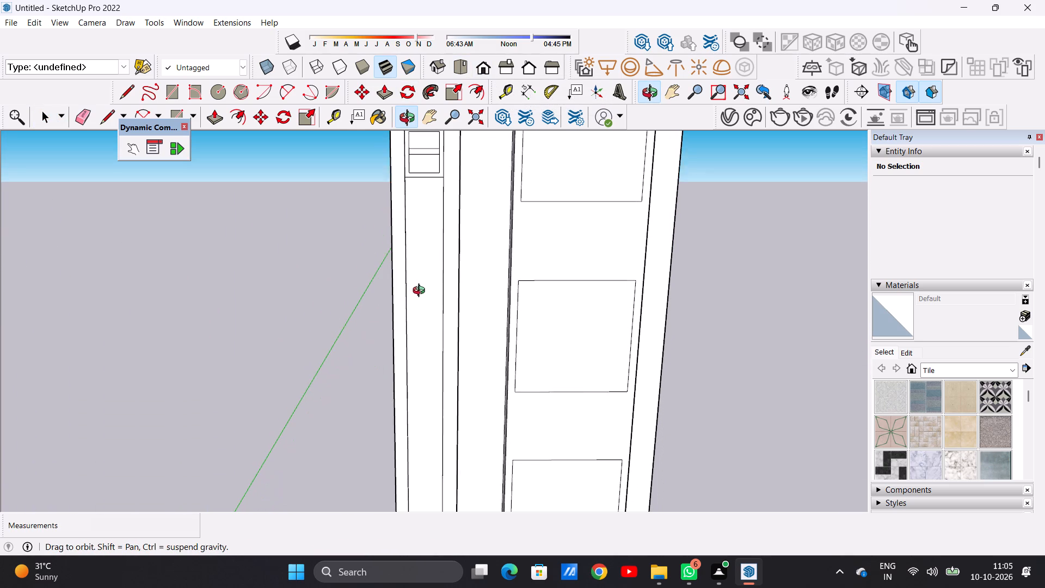
middle_click_drag(421, 292, 421, 291)
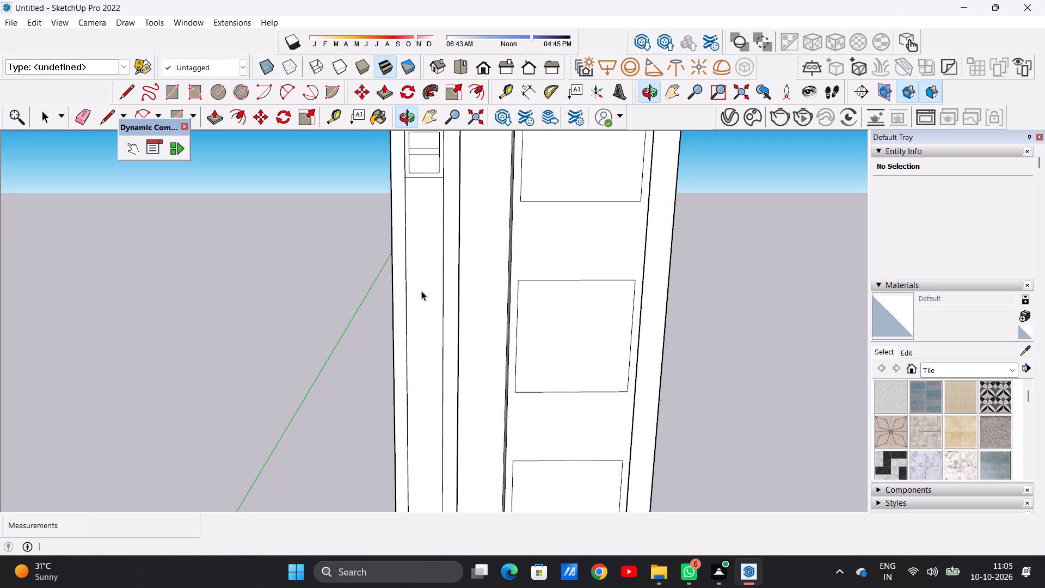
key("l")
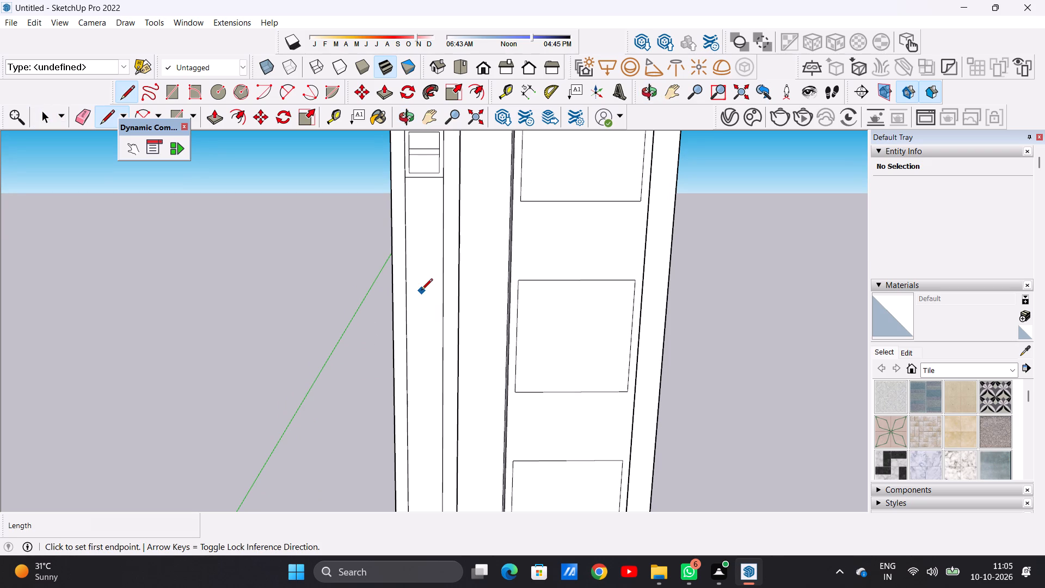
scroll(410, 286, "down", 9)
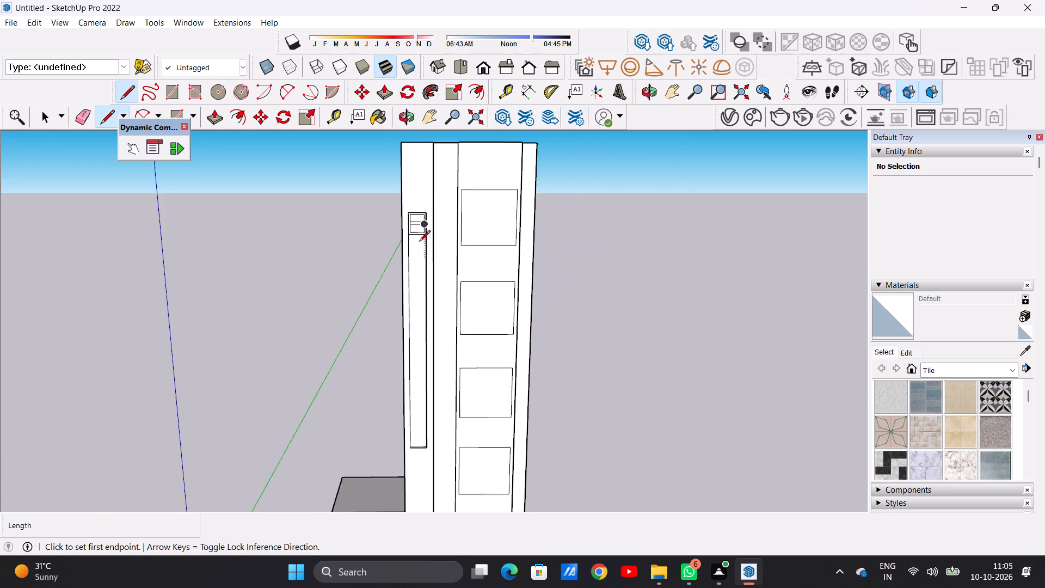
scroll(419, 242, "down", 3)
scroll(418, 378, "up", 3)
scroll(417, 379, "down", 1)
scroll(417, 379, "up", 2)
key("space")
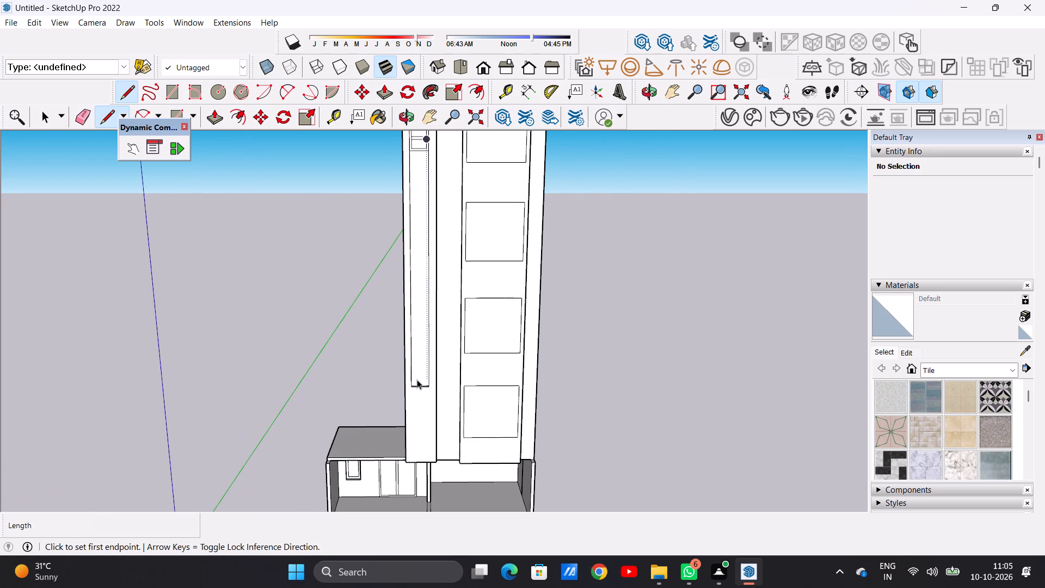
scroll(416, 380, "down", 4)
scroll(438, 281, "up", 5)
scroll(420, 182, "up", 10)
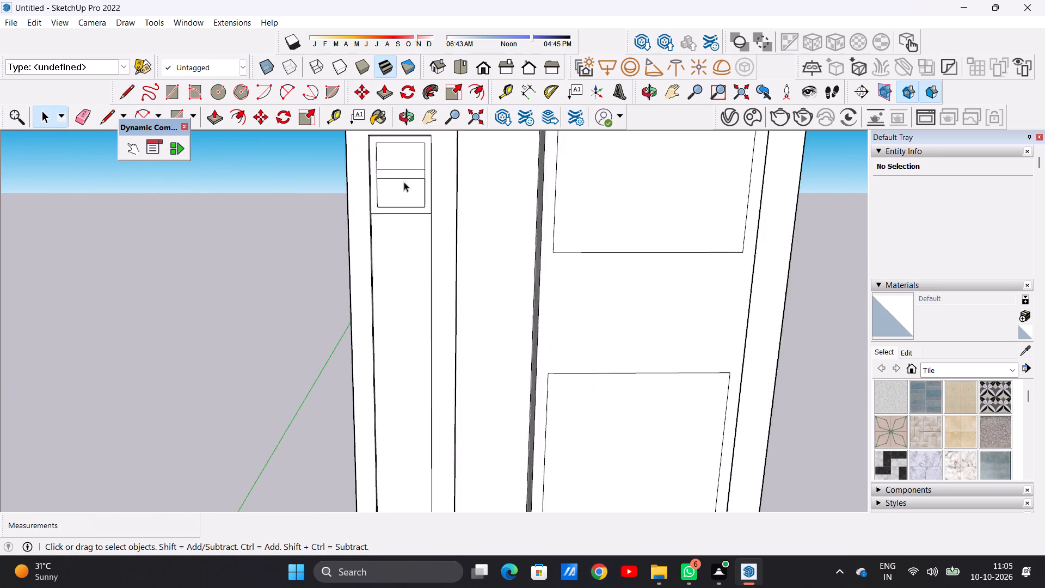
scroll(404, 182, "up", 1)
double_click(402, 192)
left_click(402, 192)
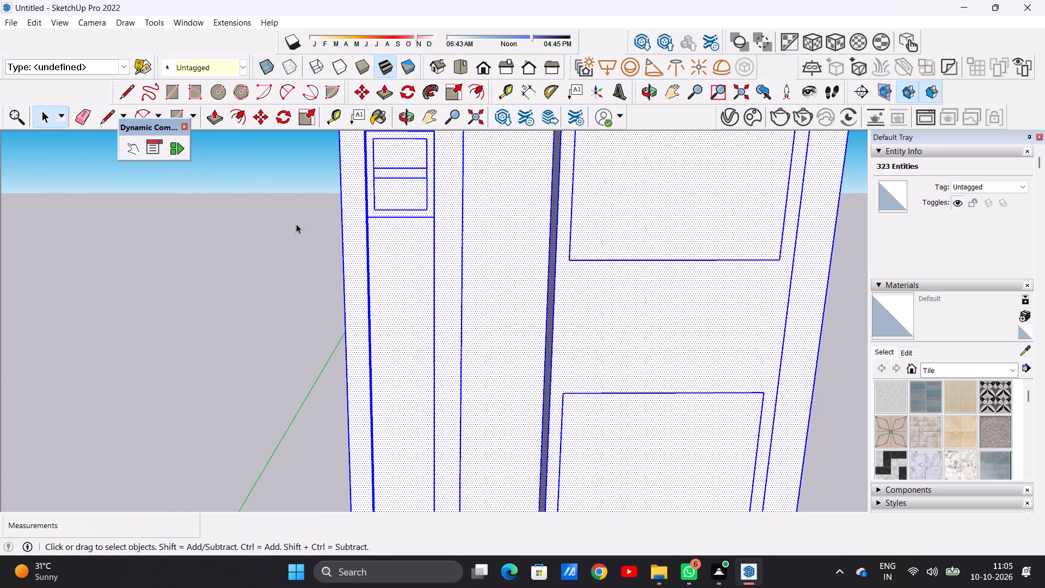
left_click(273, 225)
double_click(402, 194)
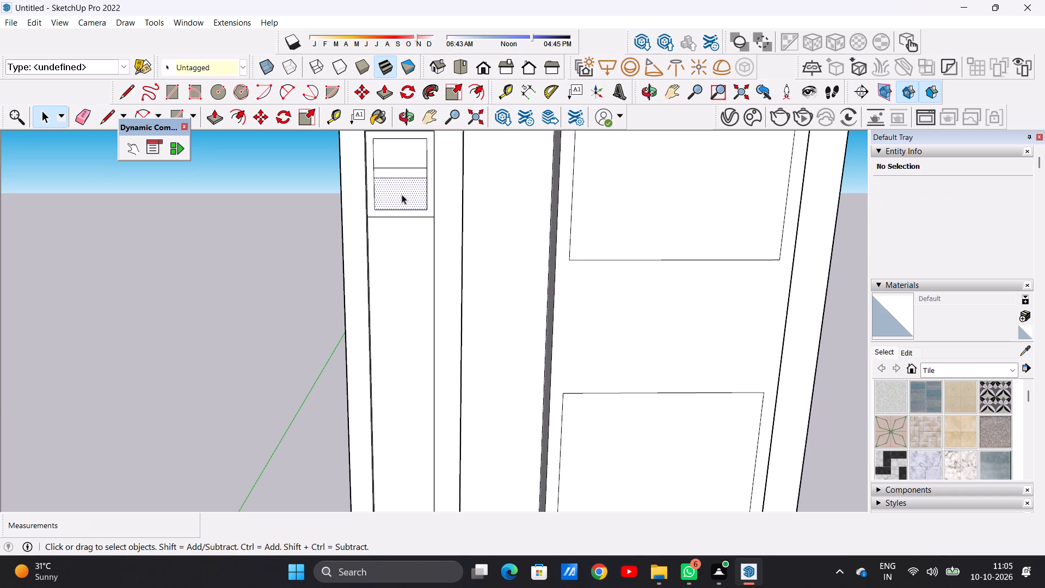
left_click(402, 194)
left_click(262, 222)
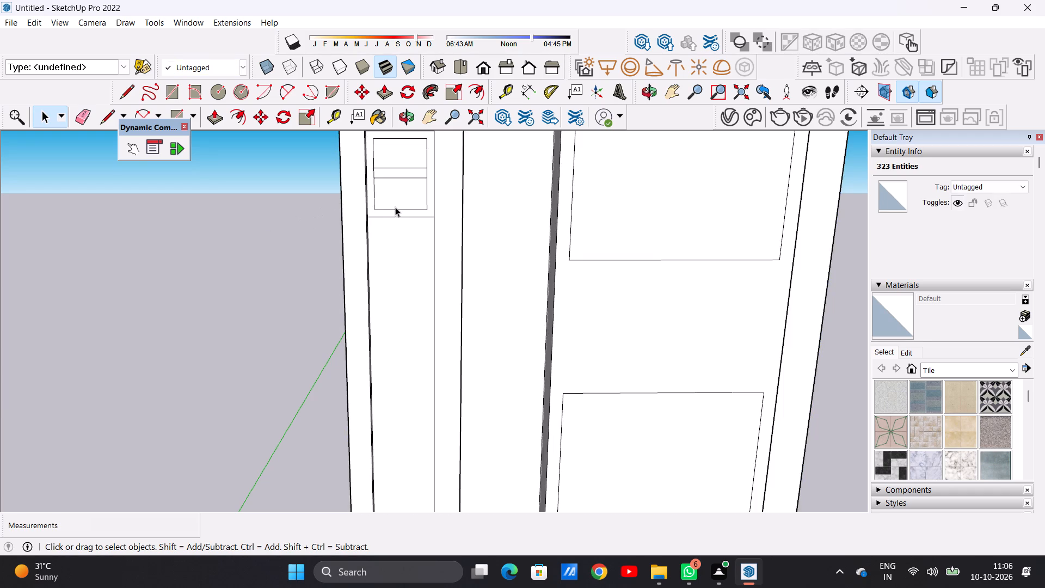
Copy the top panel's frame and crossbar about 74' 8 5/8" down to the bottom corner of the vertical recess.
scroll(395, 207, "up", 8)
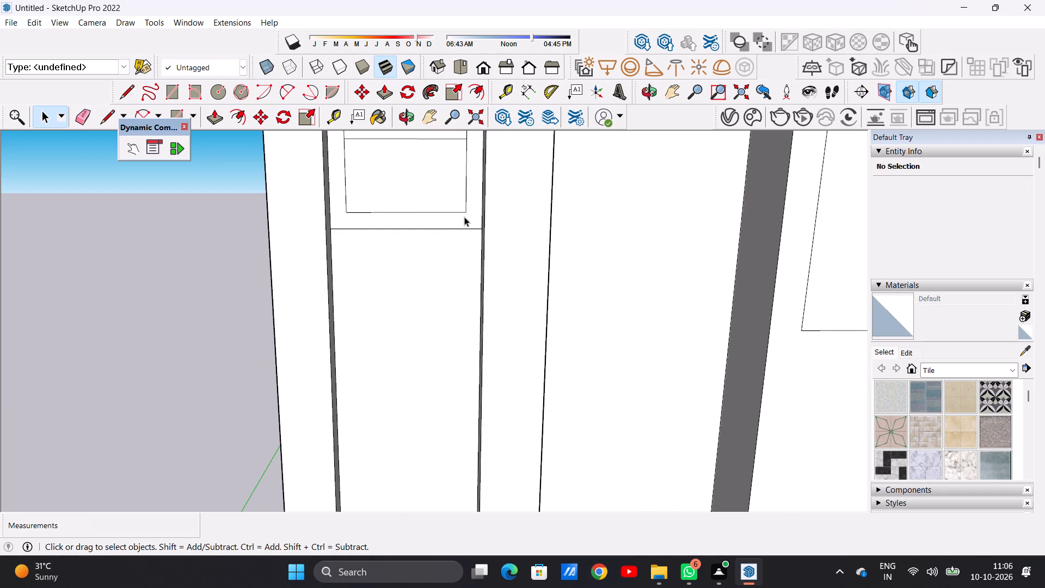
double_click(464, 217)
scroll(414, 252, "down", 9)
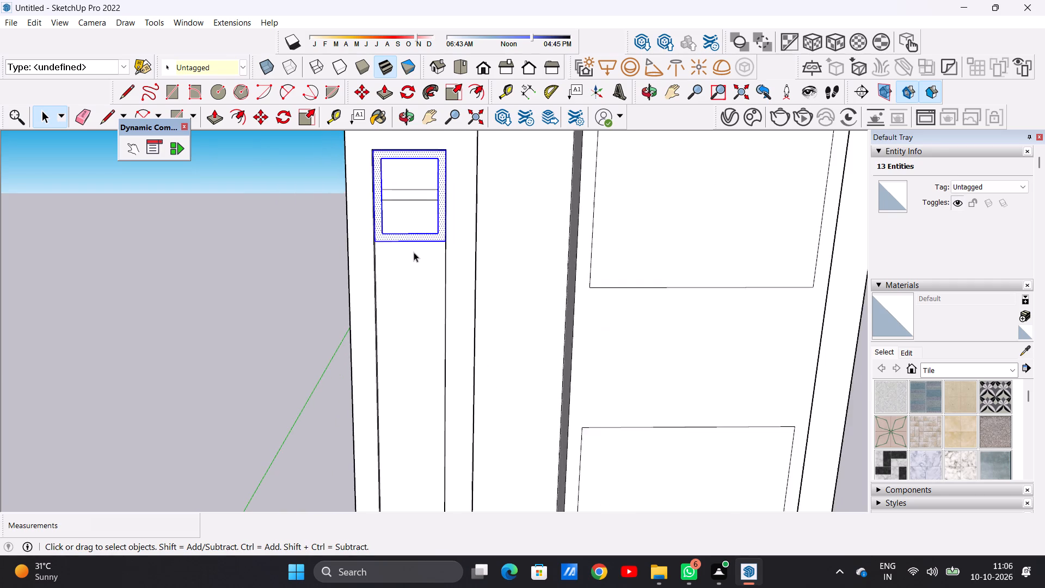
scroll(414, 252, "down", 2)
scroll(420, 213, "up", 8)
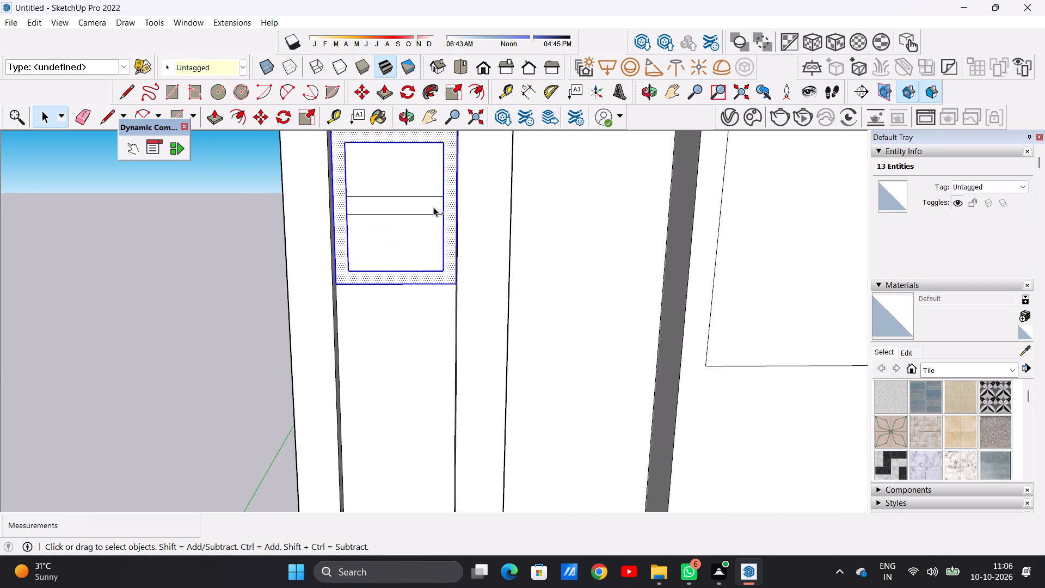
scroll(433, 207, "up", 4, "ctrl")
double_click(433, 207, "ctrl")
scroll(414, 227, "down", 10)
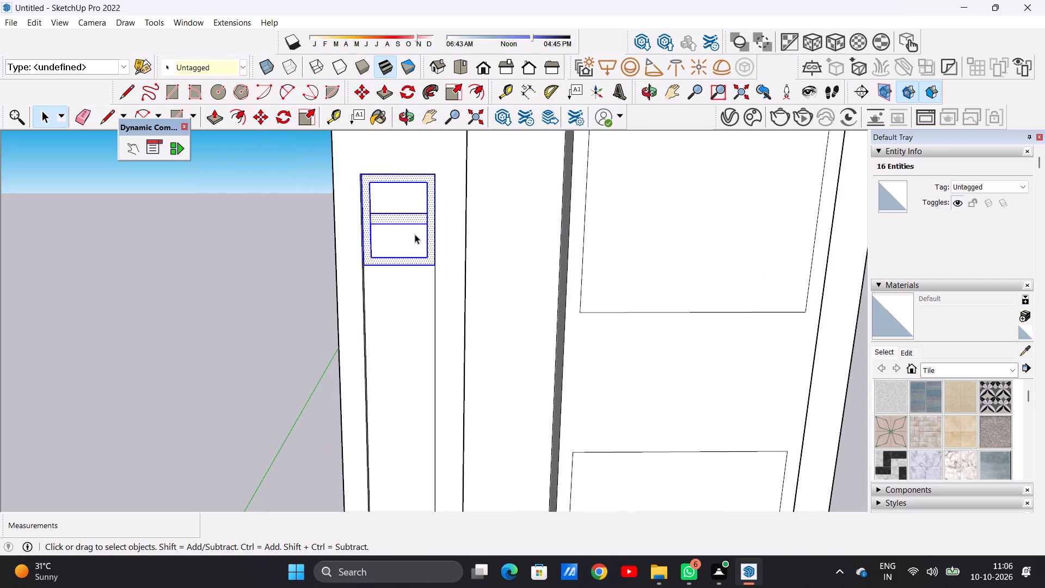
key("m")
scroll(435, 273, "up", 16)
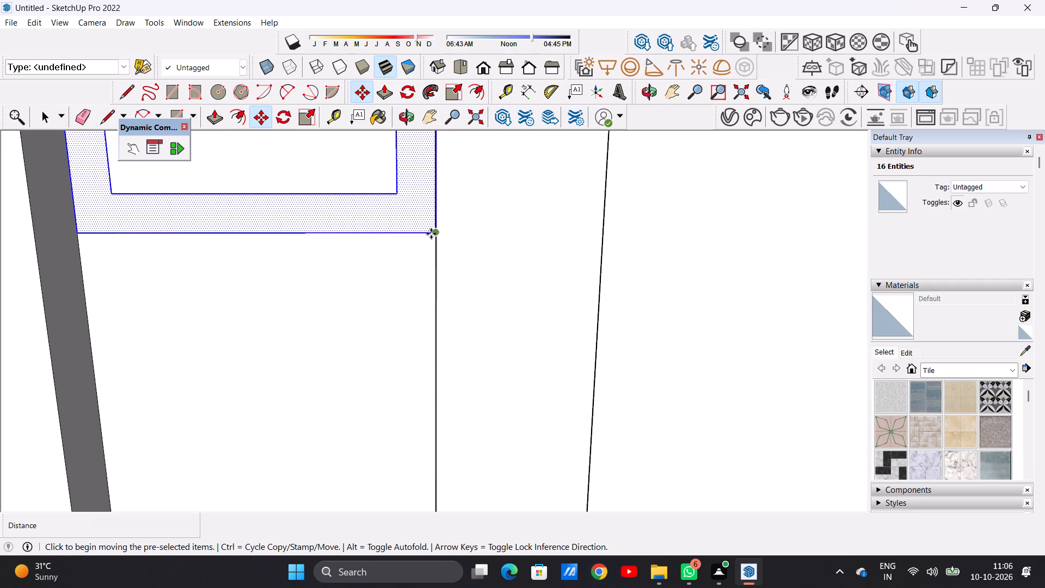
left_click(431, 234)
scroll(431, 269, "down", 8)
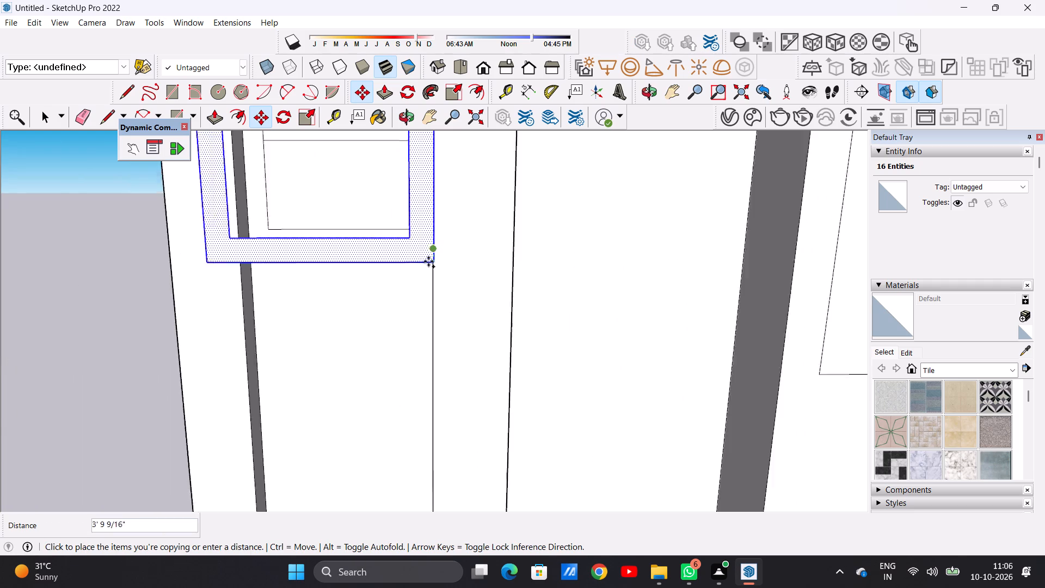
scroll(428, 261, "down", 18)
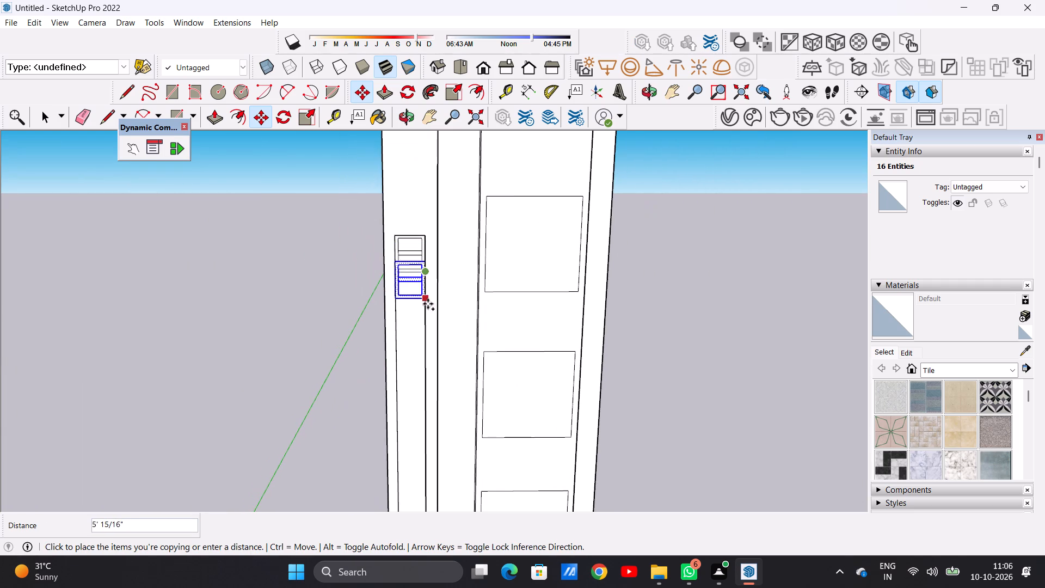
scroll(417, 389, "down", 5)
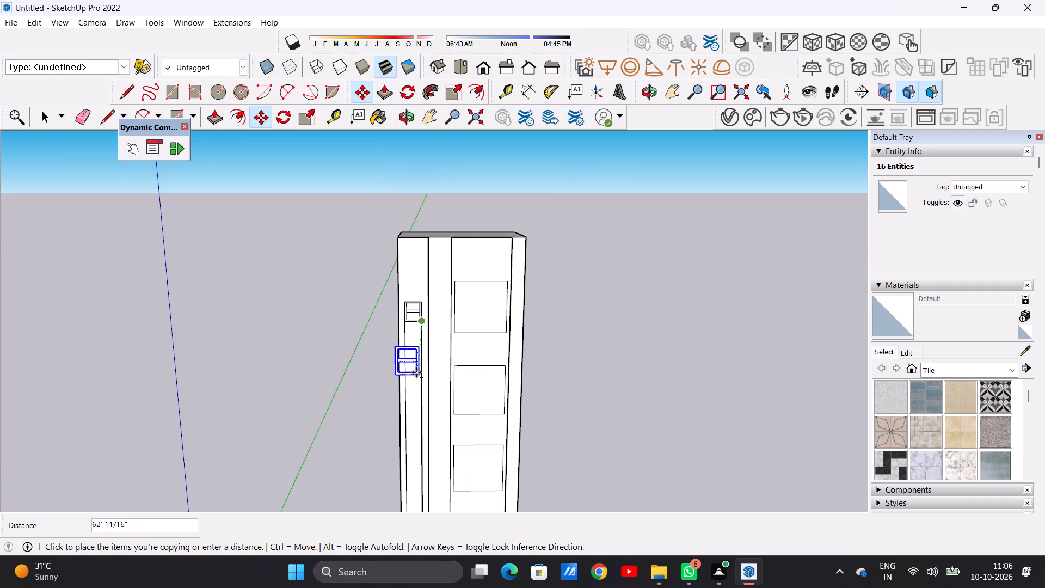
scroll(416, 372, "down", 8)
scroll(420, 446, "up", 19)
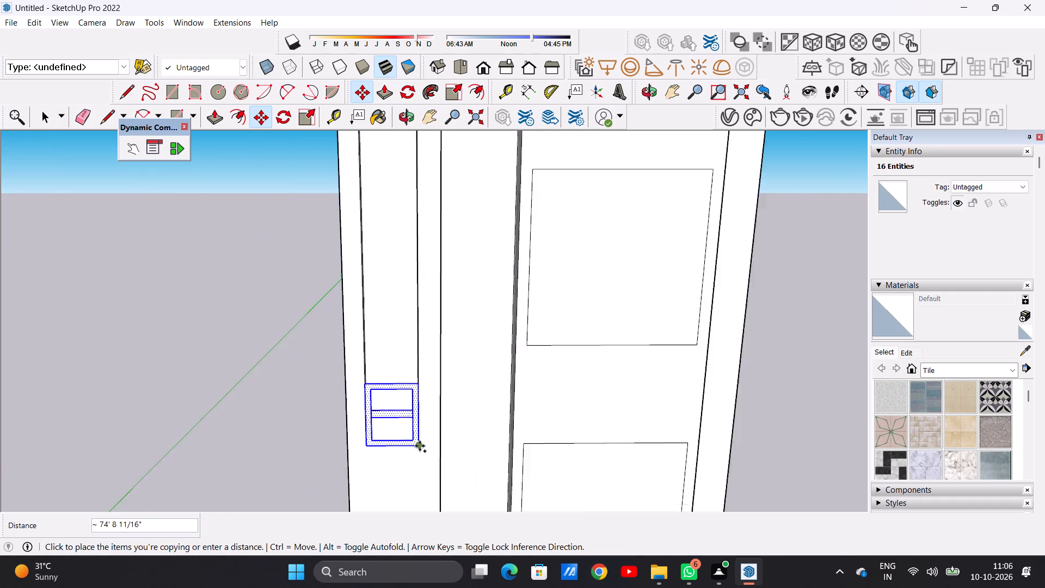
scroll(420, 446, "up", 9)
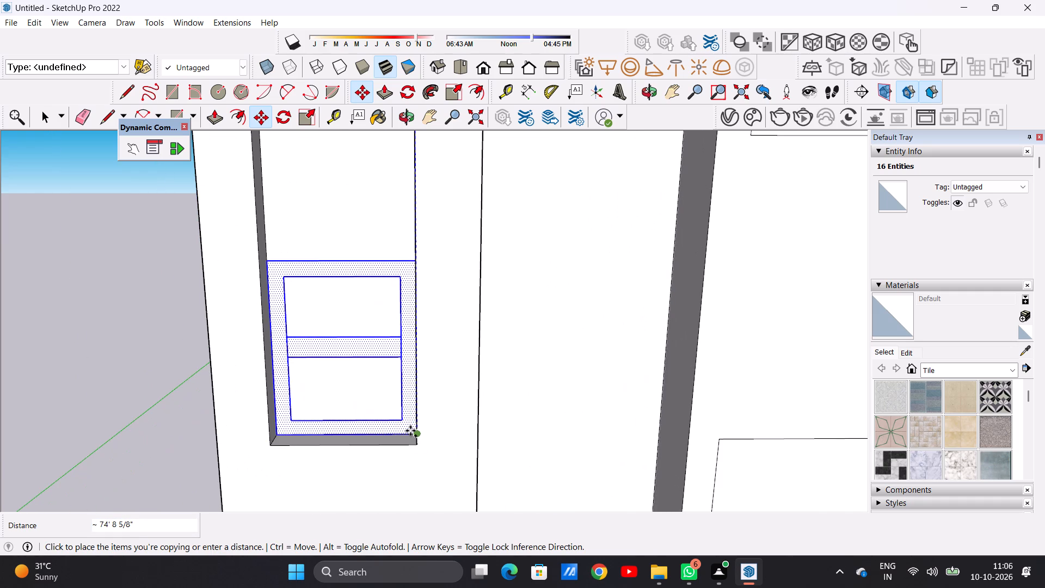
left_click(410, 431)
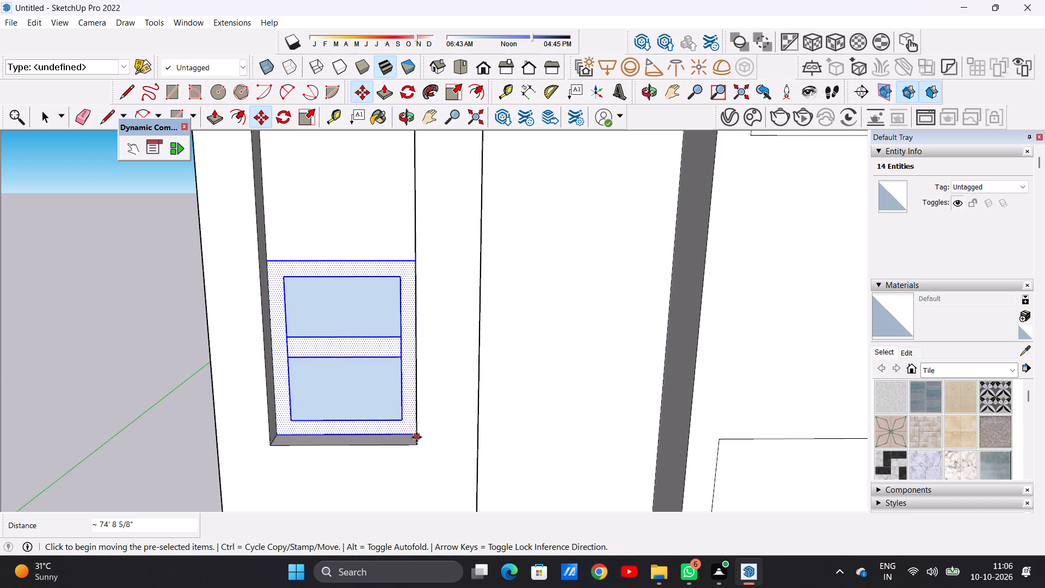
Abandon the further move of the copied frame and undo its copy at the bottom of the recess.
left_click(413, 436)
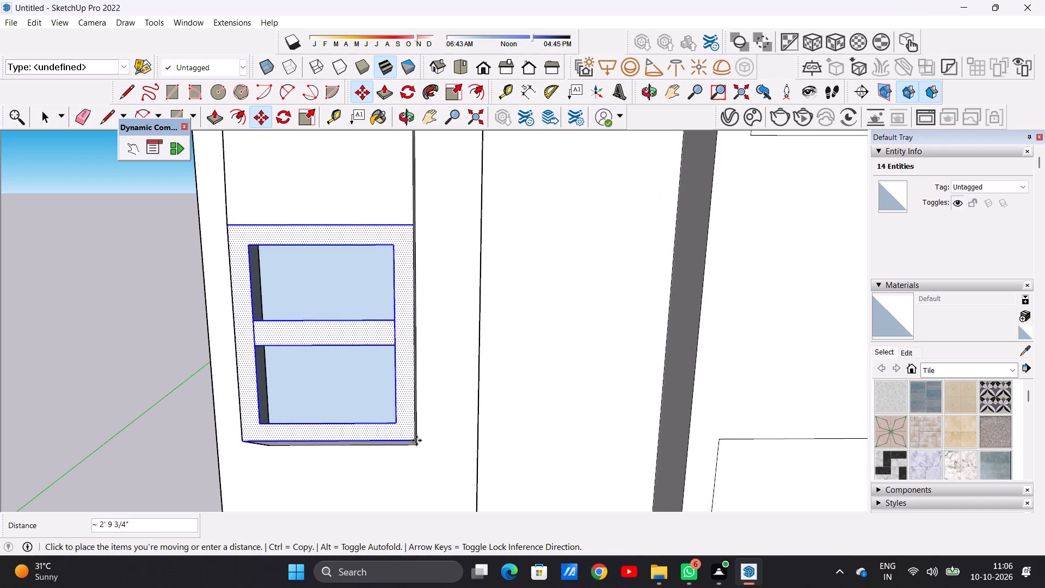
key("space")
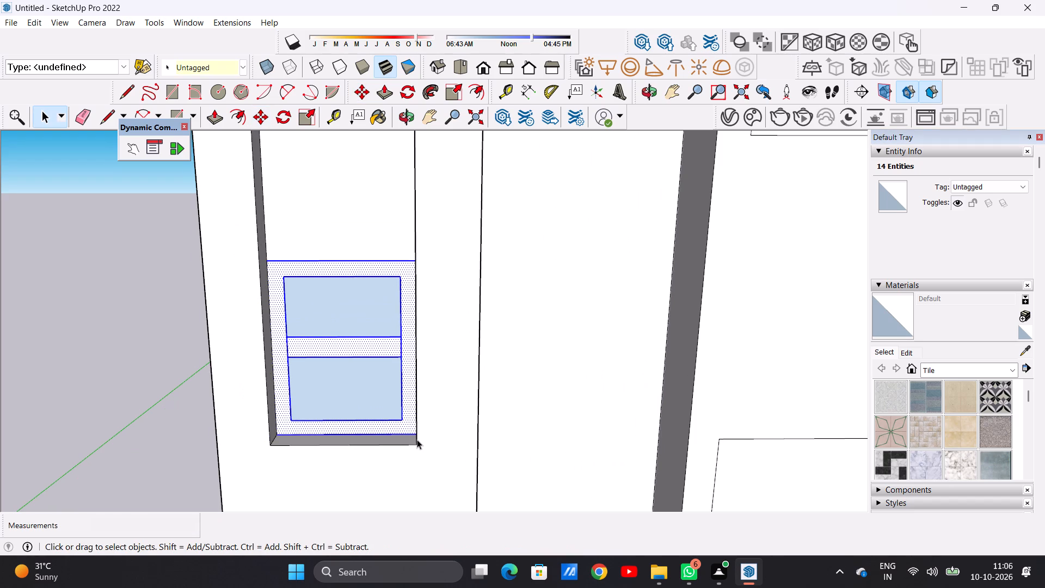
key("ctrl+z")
Select the frame face and its edges around the top panel of the vertical recess.
scroll(417, 439, "down", 4)
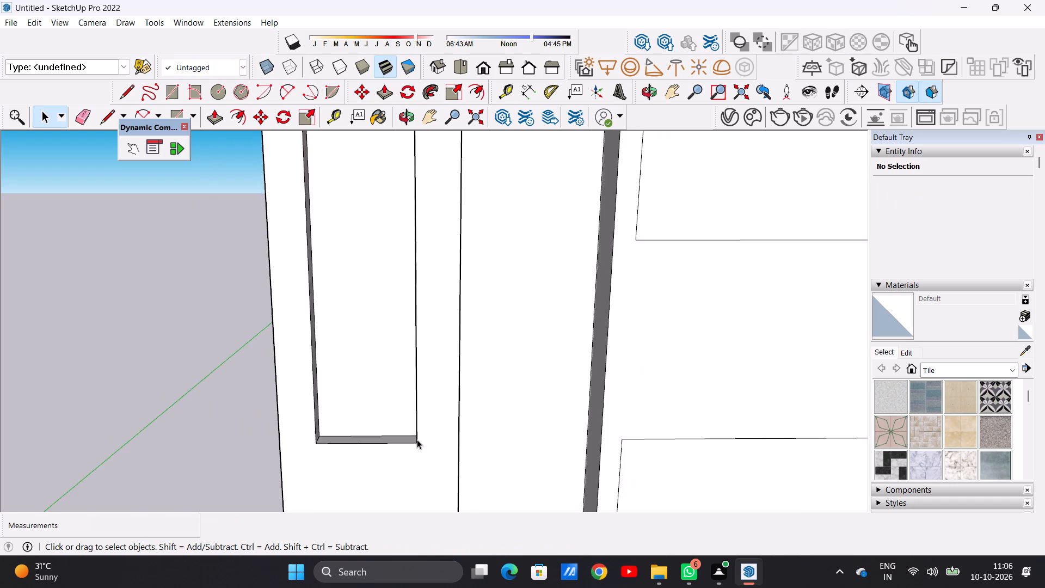
scroll(417, 439, "down", 20)
scroll(417, 439, "down", 2)
scroll(376, 232, "up", 14)
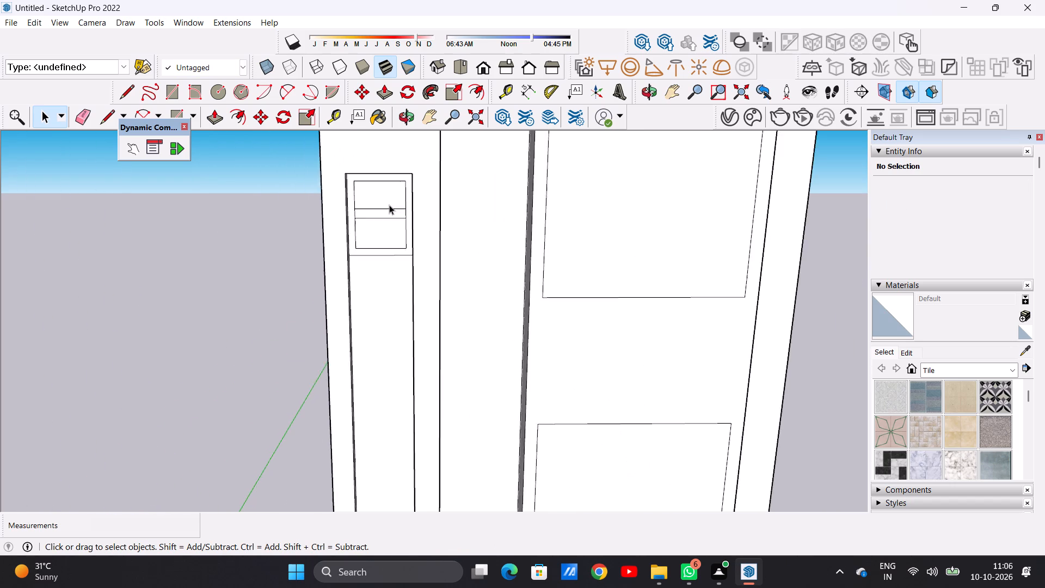
scroll(389, 205, "up", 12)
double_click(447, 280)
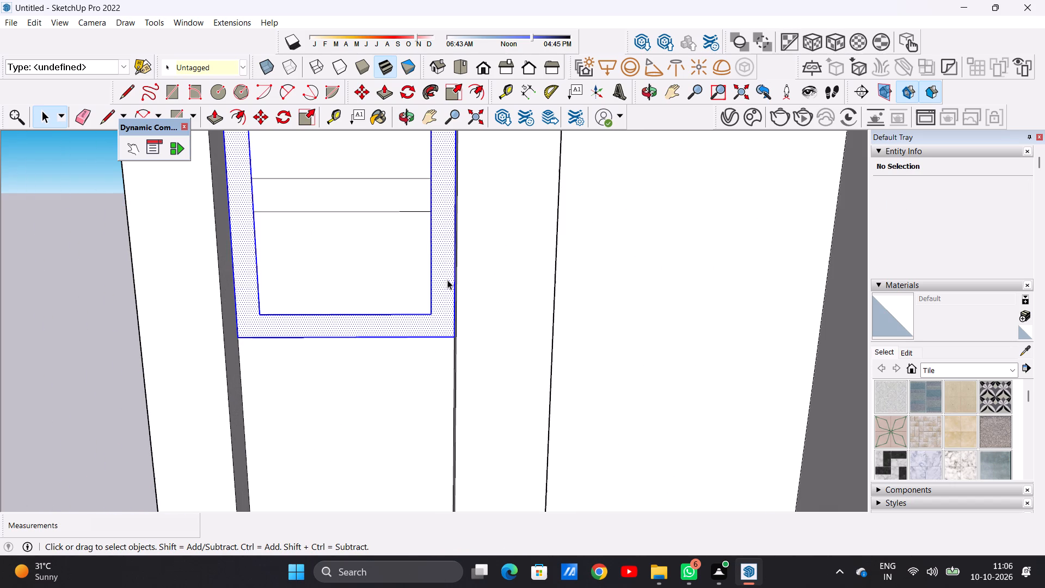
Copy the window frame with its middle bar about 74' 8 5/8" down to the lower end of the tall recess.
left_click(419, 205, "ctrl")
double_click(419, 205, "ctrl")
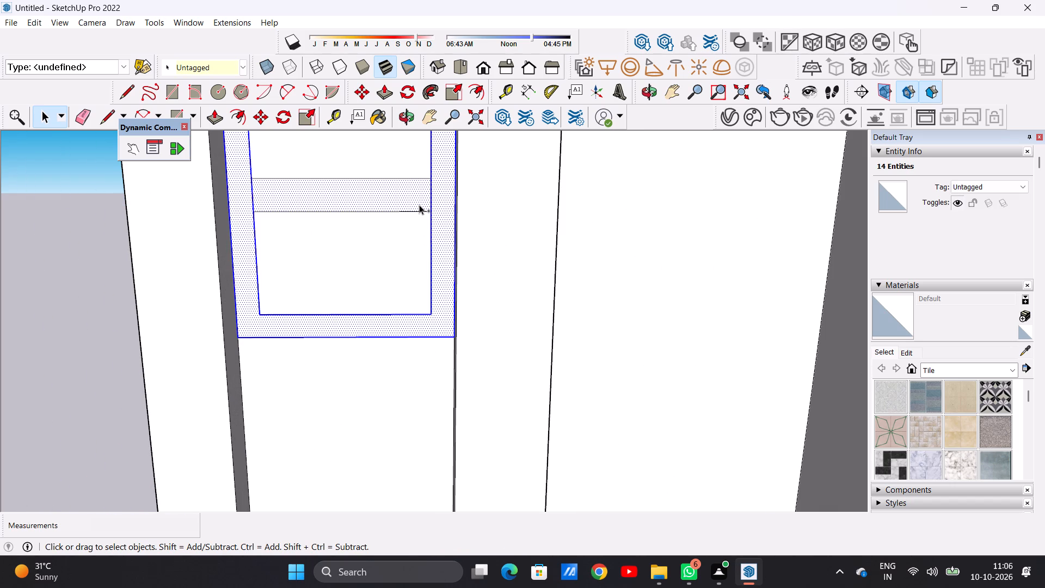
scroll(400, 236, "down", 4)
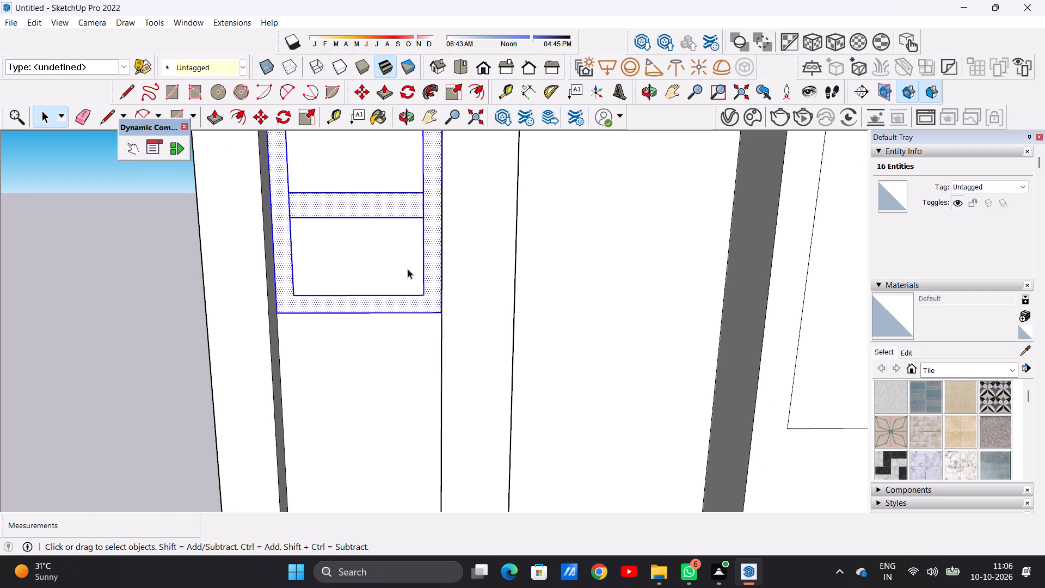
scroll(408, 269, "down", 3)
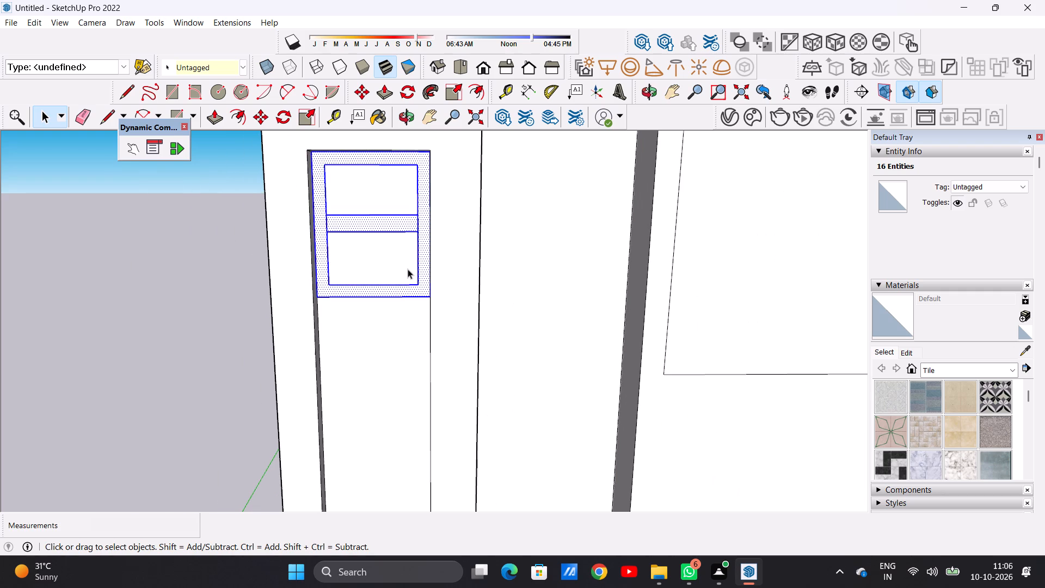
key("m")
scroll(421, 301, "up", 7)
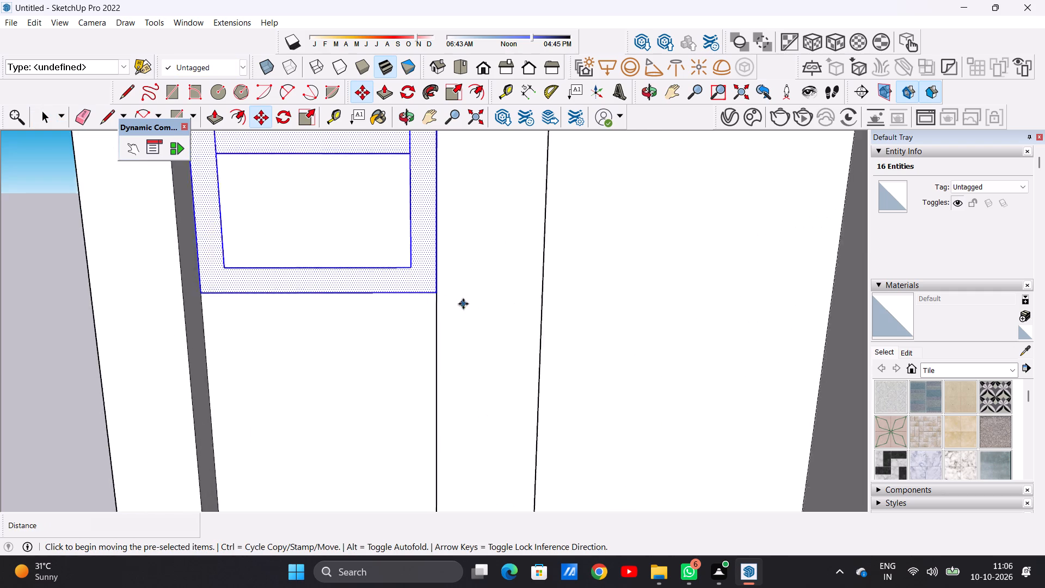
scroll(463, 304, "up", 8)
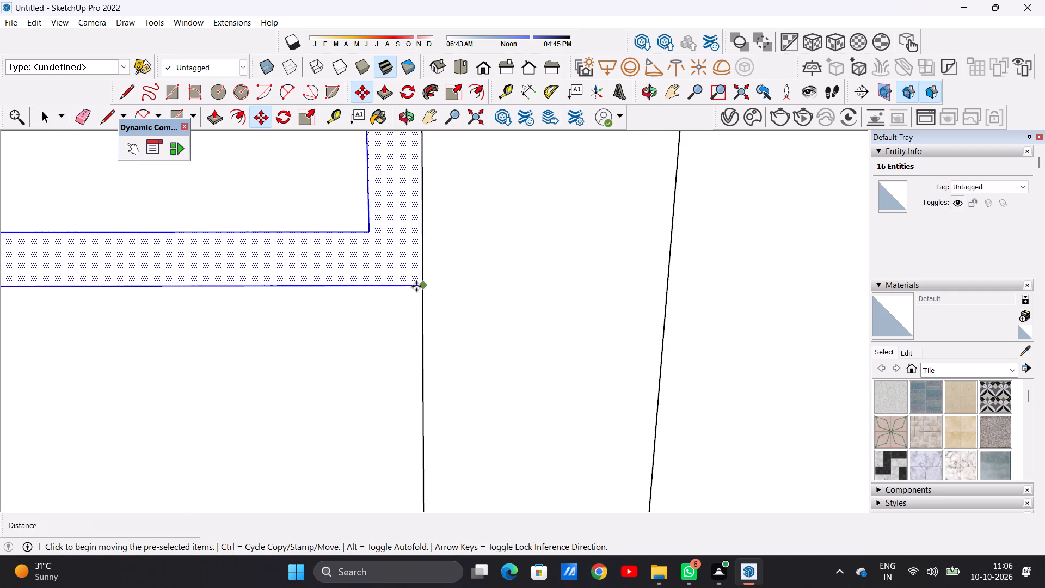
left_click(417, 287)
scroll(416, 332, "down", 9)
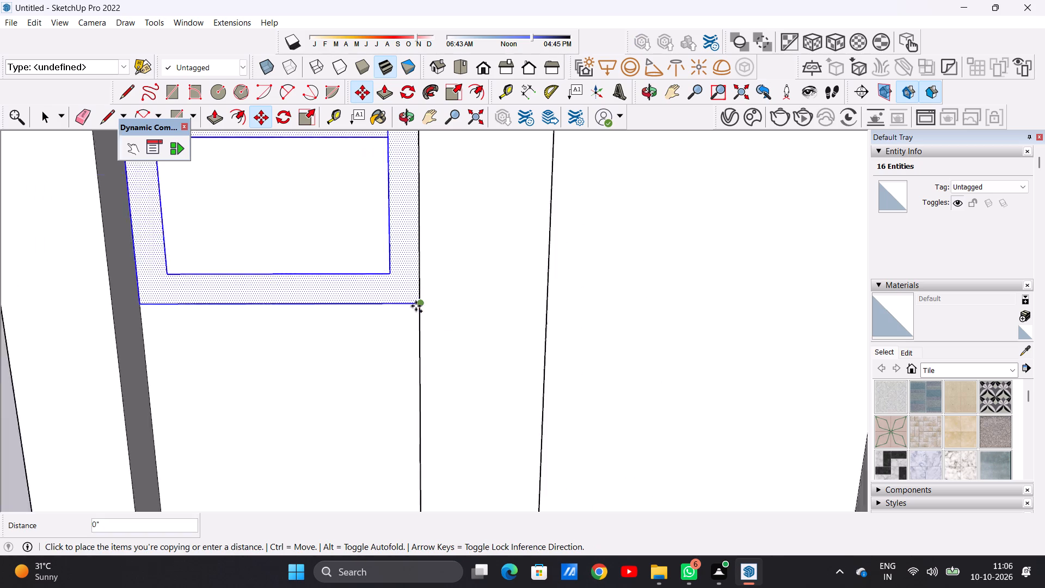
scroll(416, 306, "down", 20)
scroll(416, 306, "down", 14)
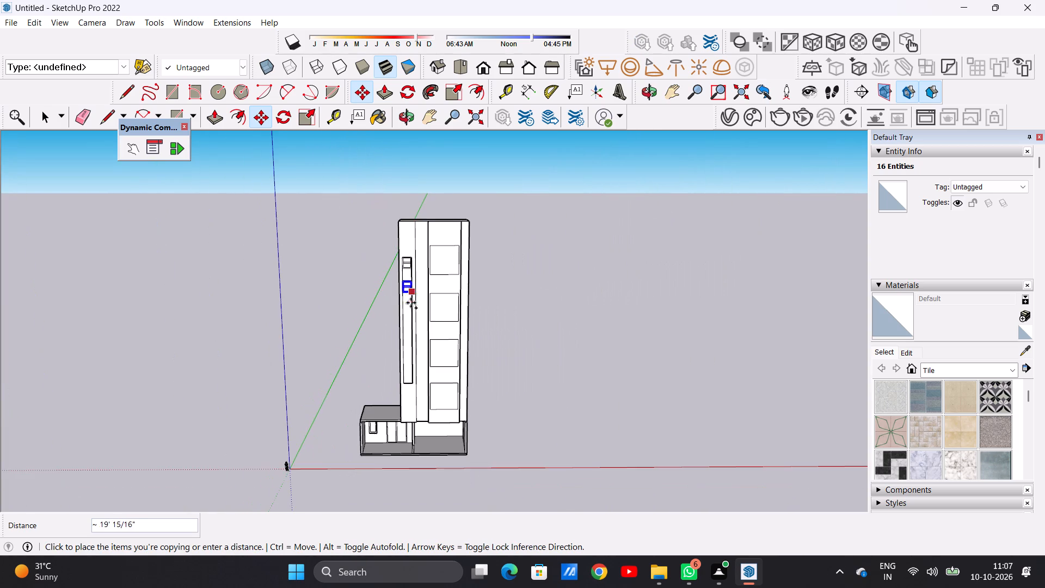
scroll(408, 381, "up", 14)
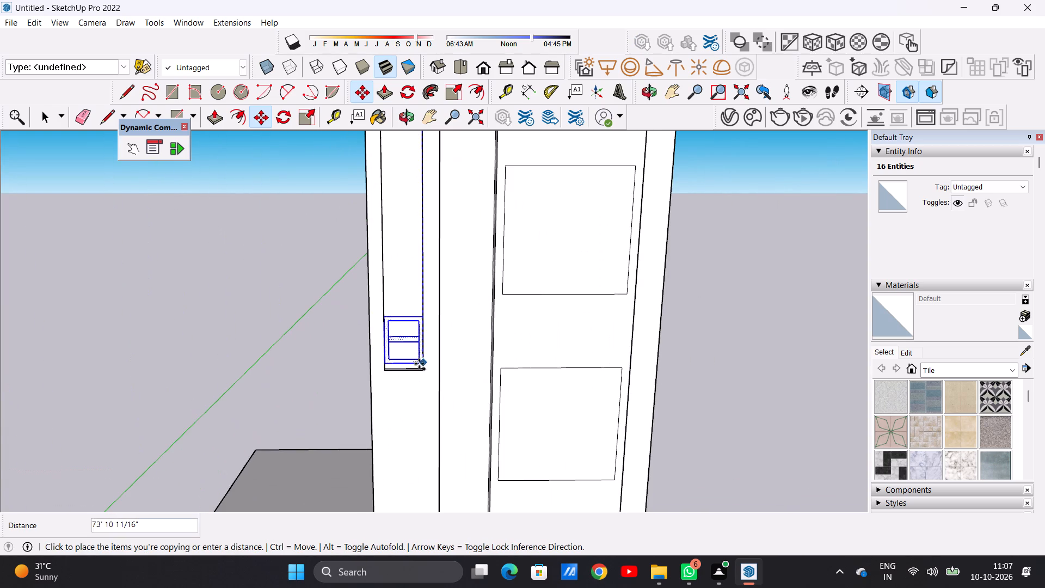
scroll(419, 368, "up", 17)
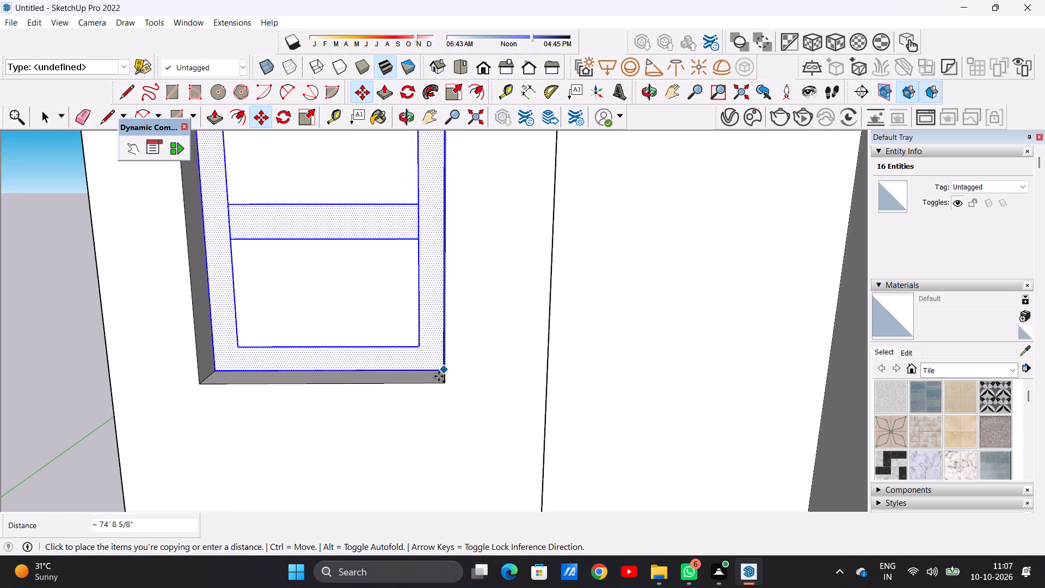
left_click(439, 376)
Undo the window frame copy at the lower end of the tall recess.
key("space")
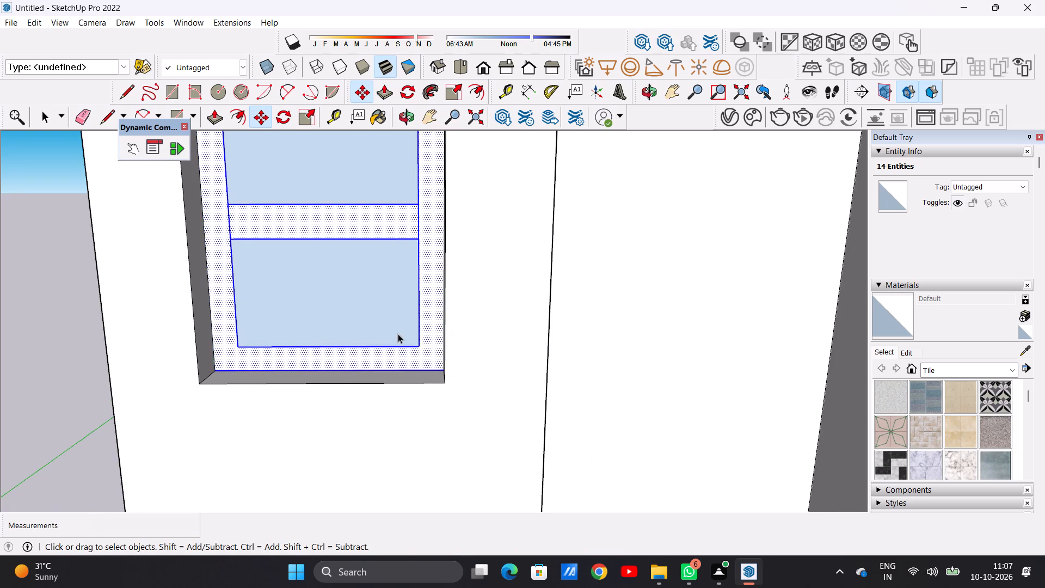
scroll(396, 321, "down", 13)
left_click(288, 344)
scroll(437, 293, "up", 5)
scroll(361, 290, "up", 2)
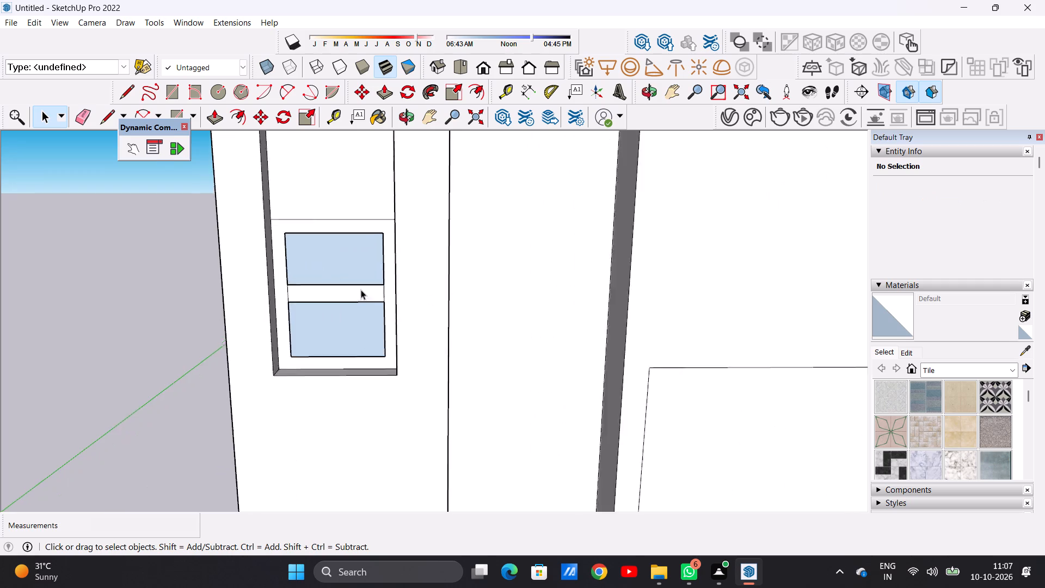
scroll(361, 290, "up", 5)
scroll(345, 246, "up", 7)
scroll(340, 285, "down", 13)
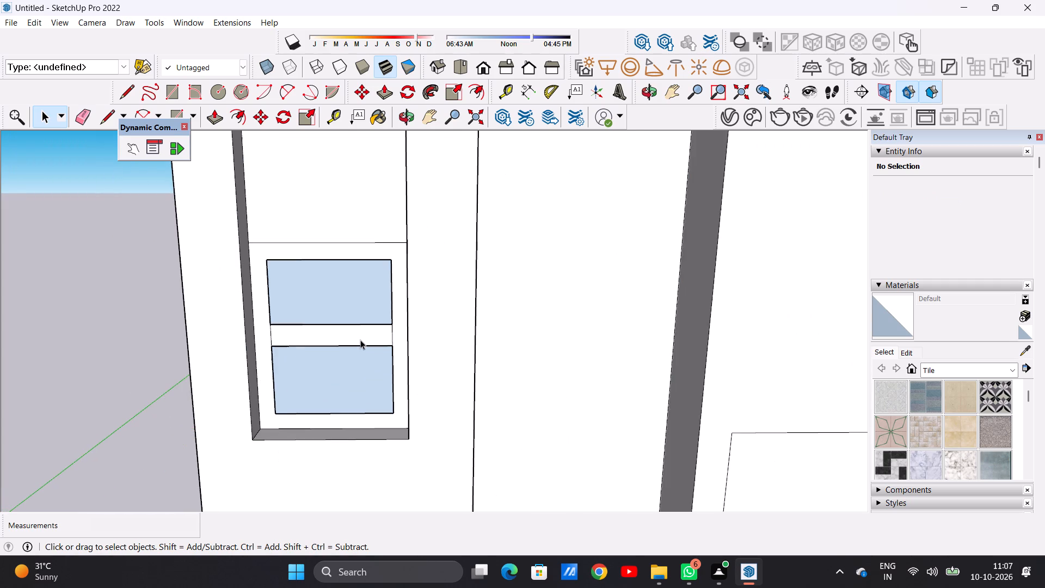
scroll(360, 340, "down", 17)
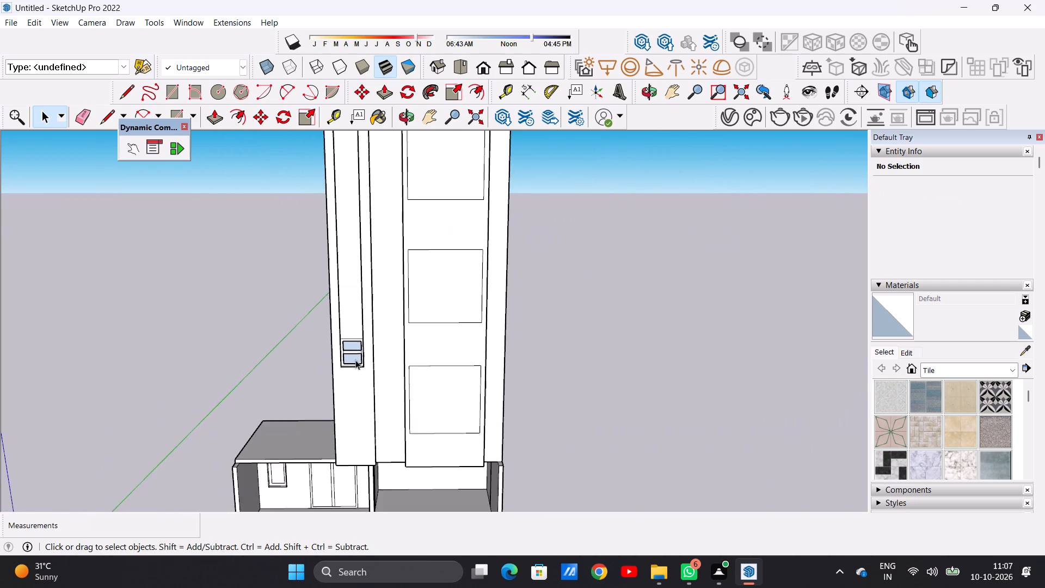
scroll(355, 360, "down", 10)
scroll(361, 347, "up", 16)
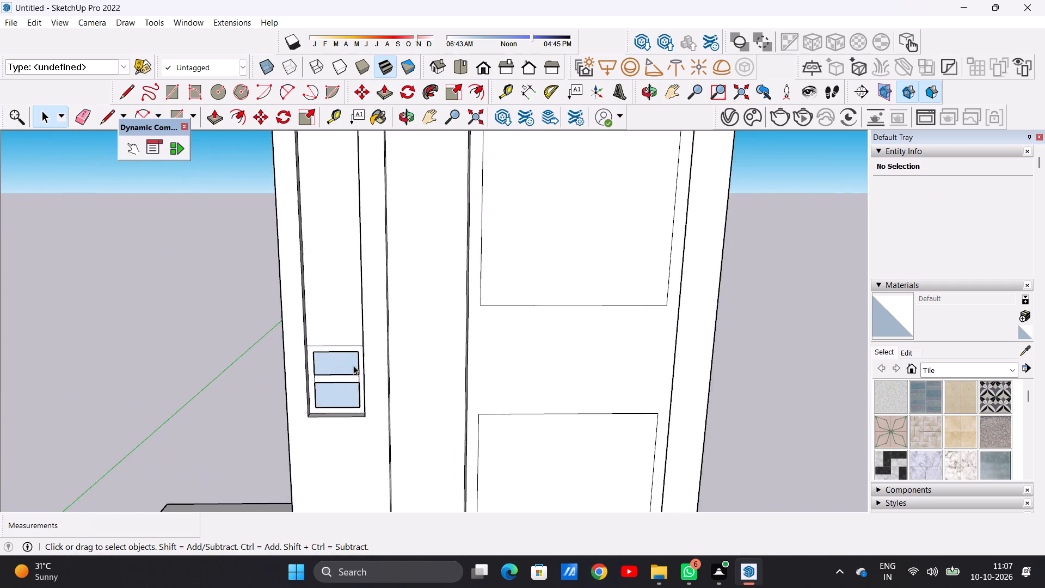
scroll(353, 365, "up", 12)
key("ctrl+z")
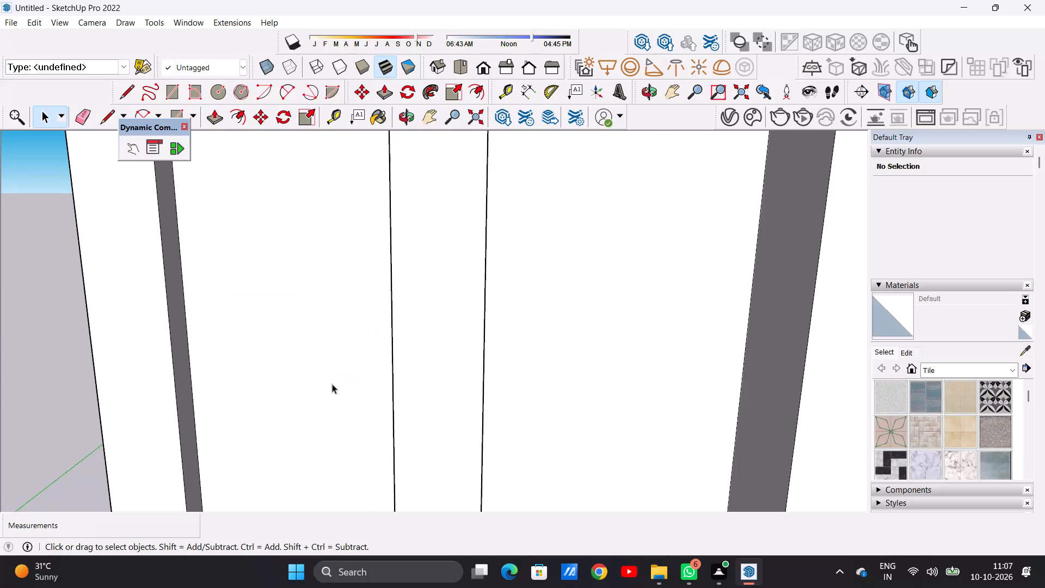
Draw a horizontal line about 5' 9 5/16" long across the tall recess's back face, a short distance above its bottom edge.
scroll(332, 384, "down", 12)
scroll(398, 408, "down", 17)
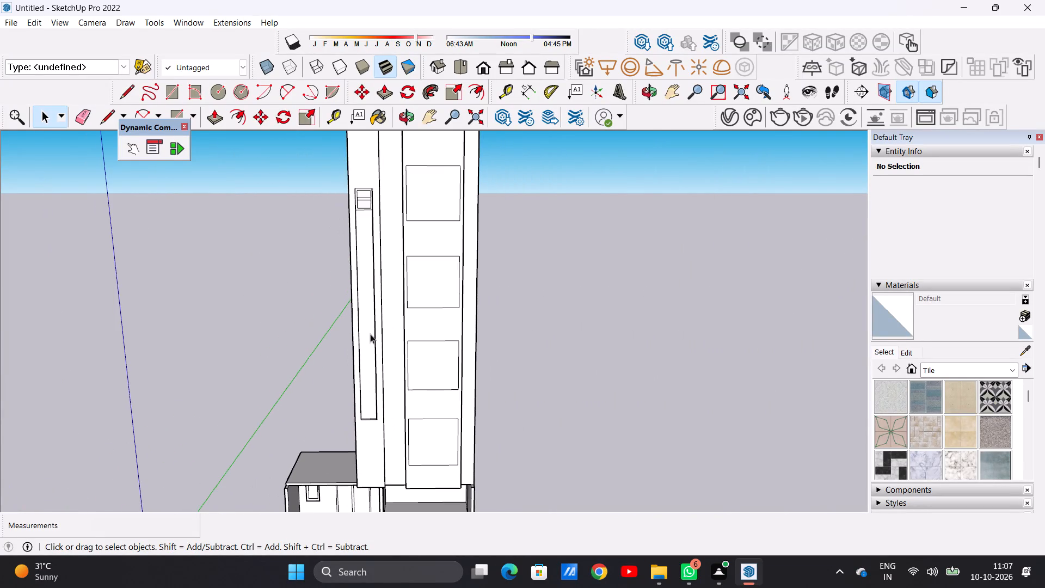
scroll(390, 220, "up", 5)
scroll(358, 255, "up", 7)
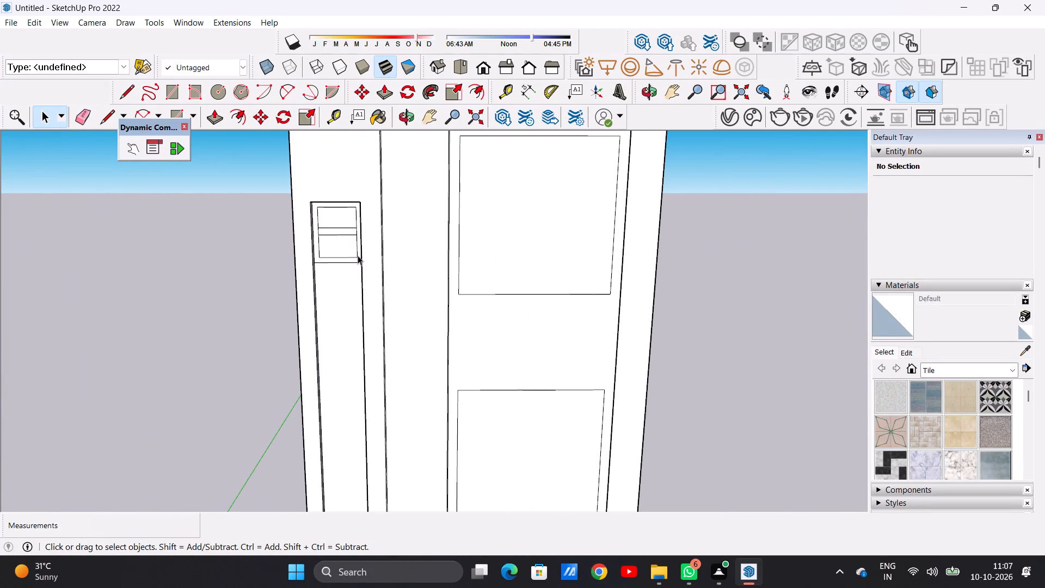
scroll(358, 255, "down", 6)
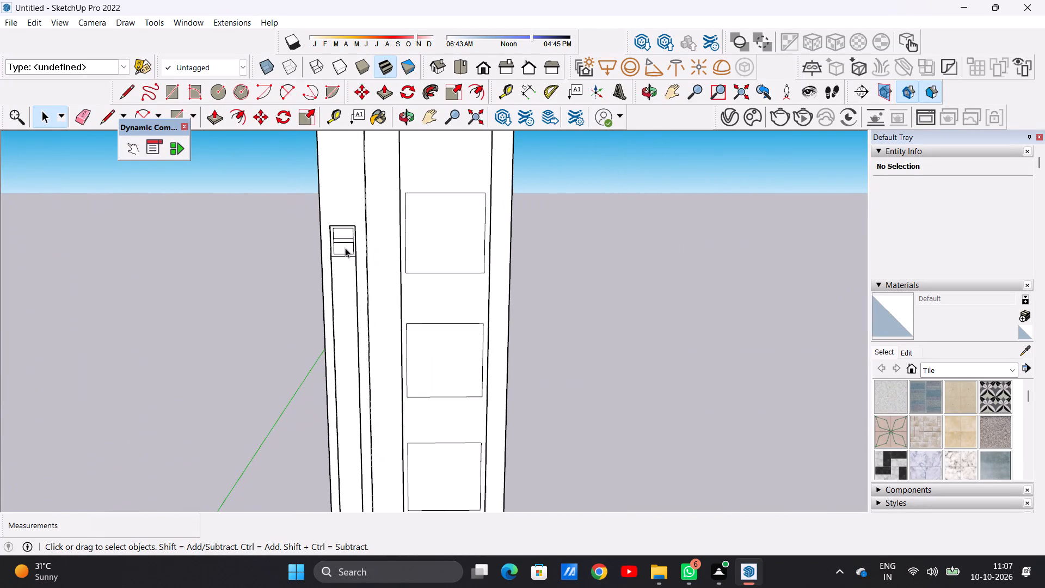
scroll(345, 248, "down", 7)
scroll(353, 370, "up", 5)
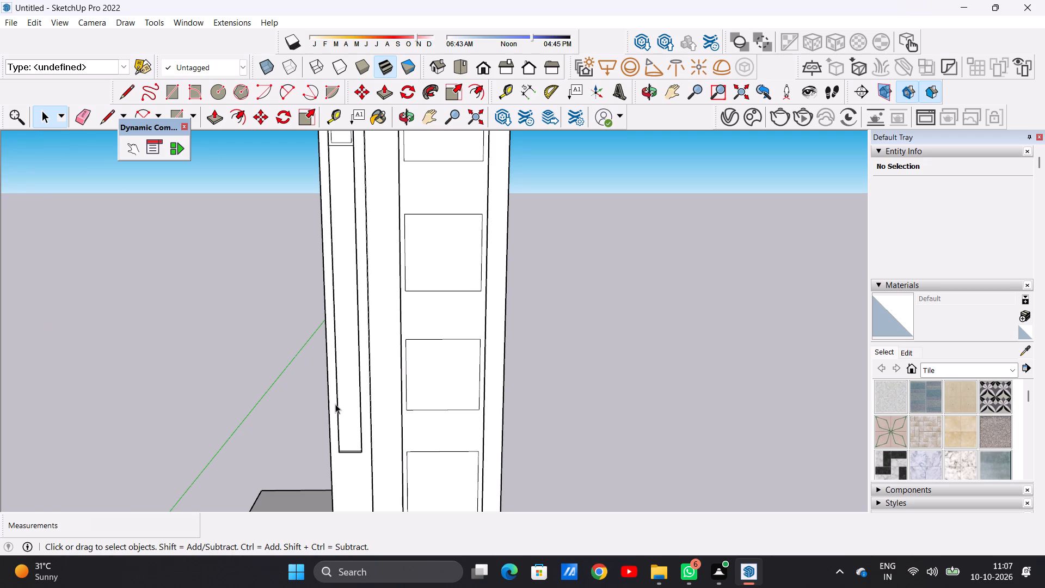
scroll(365, 445, "down", 3)
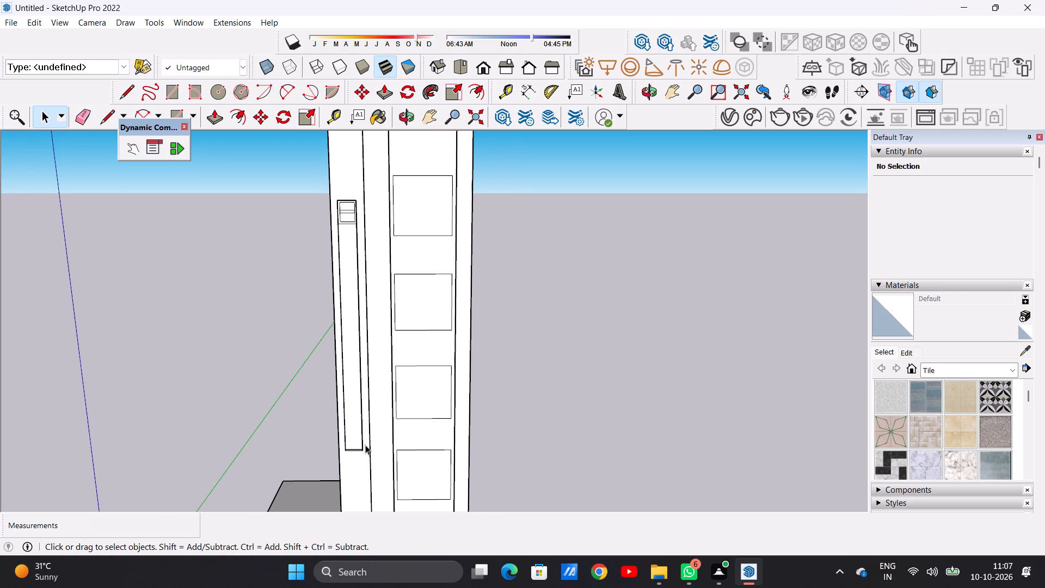
scroll(364, 440, "up", 12)
middle_click_drag(330, 434, 327, 433)
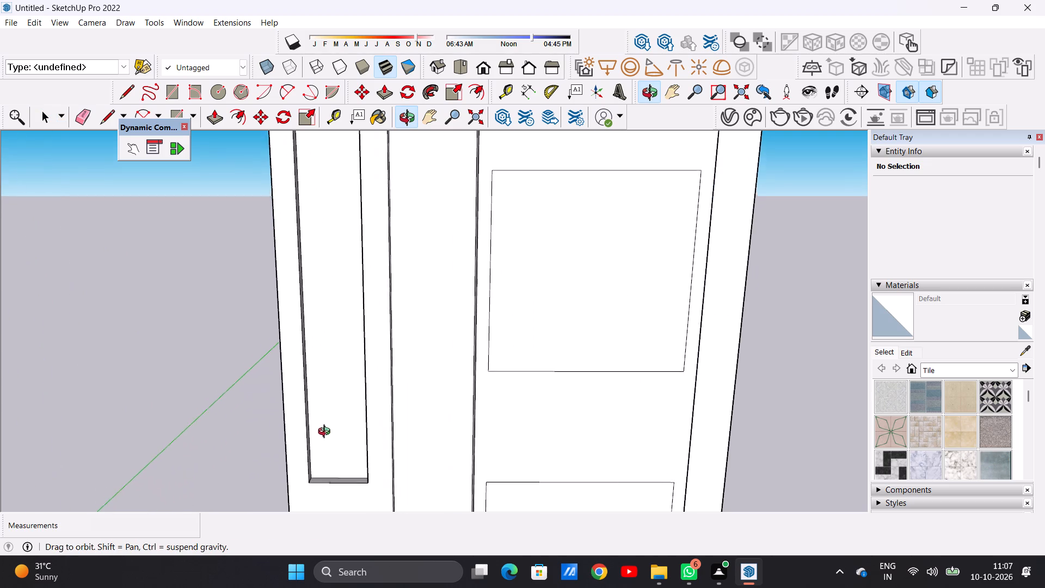
middle_click_drag(327, 433, 278, 444)
key("l")
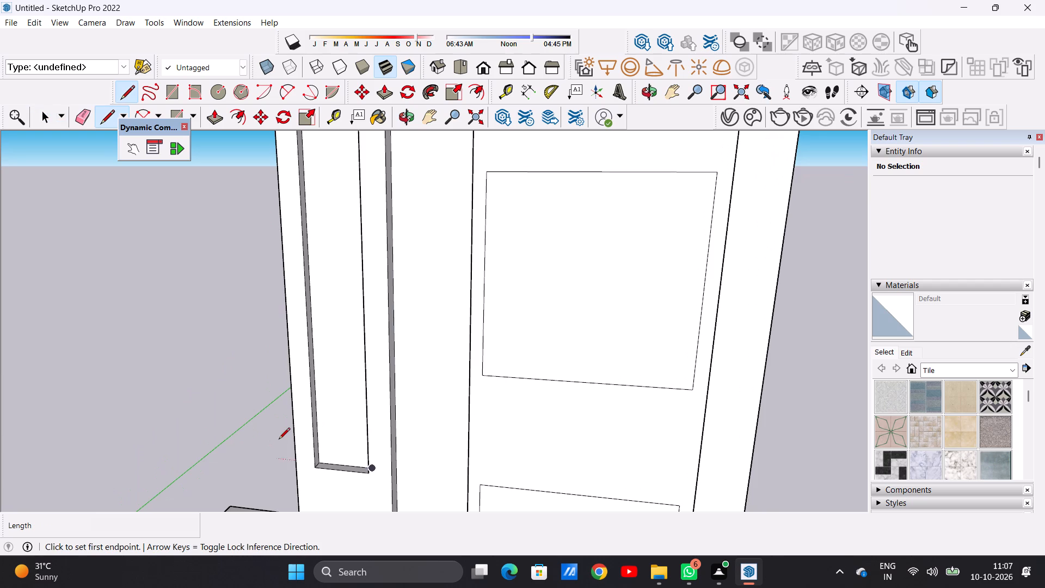
scroll(337, 360, "up", 6)
scroll(336, 332, "down", 7)
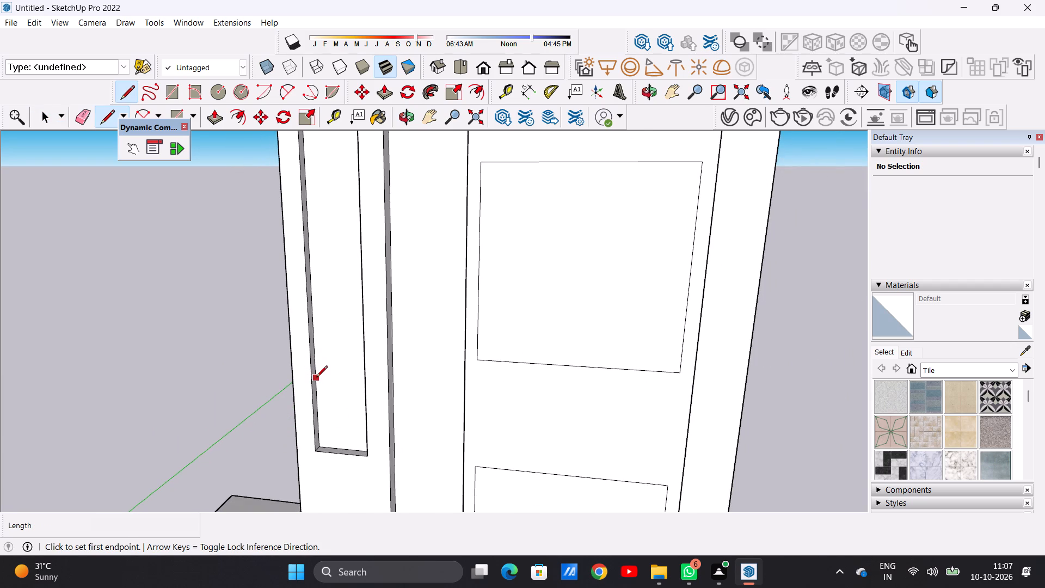
left_click(316, 378)
middle_click_drag(340, 383, 445, 374)
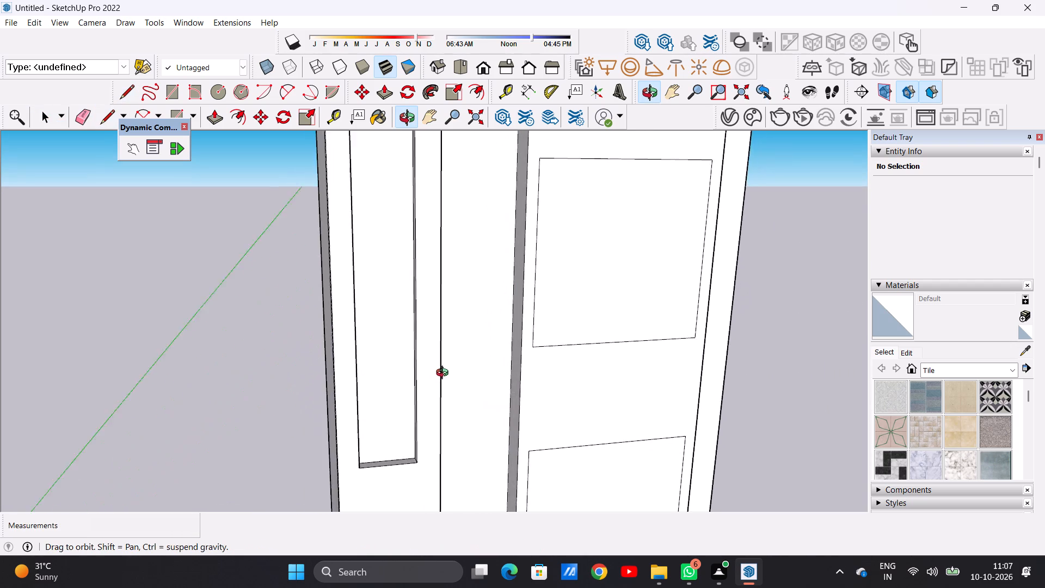
middle_click_drag(445, 374, 448, 373)
scroll(409, 401, "up", 6)
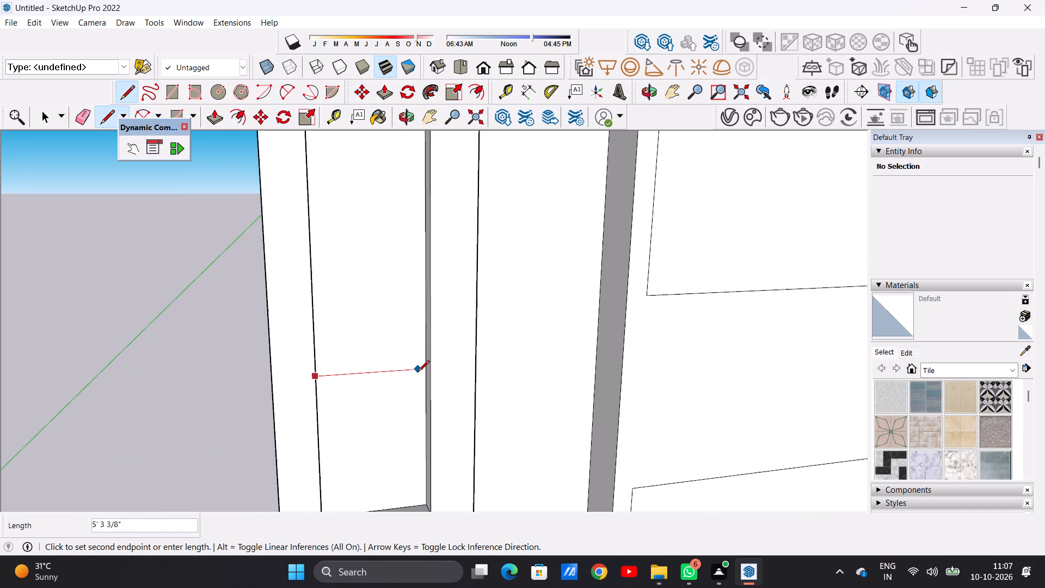
left_click(426, 372)
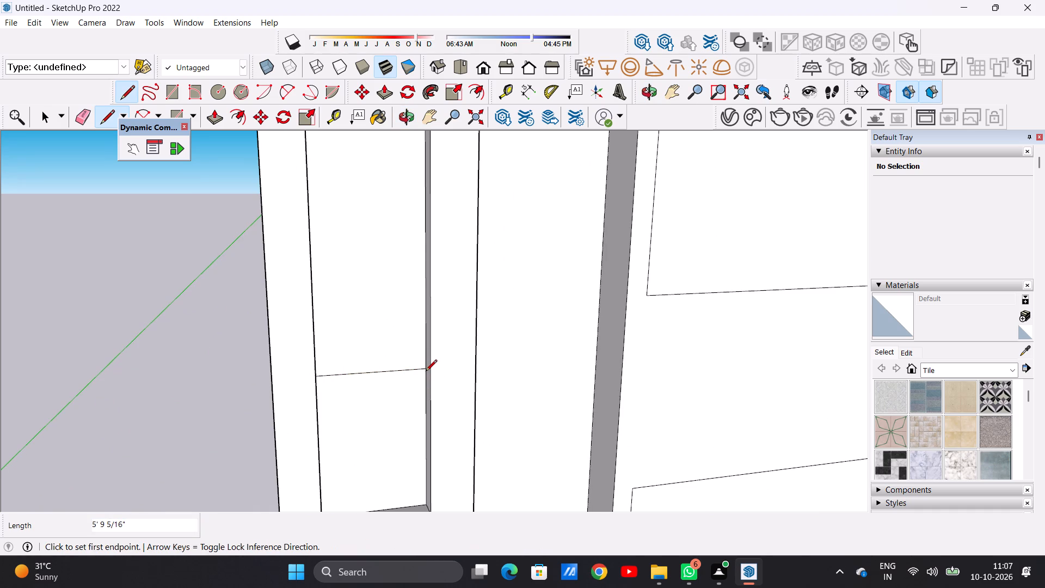
key("space")
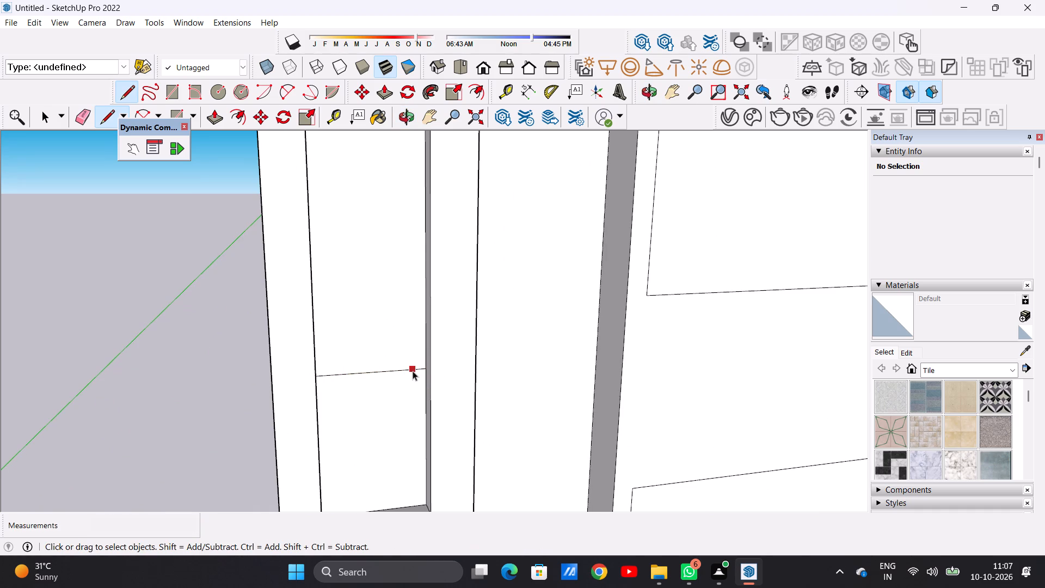
Offset the outline of the recess's bottom face inward by about 7 5/8" to form a window frame.
scroll(383, 366, "down", 7)
middle_click_drag(384, 369, 328, 364)
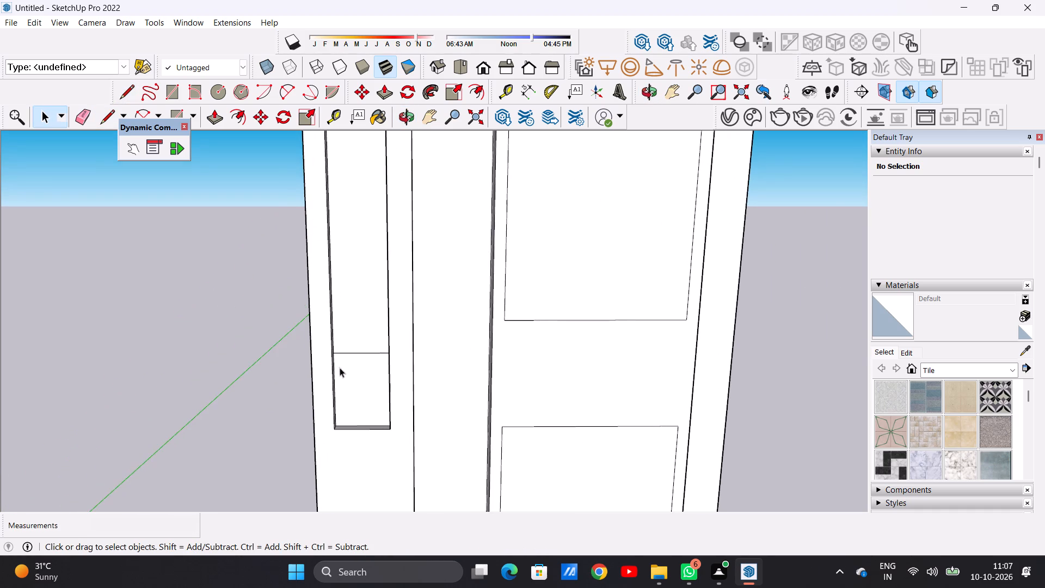
scroll(370, 376, "up", 7)
type("OF")
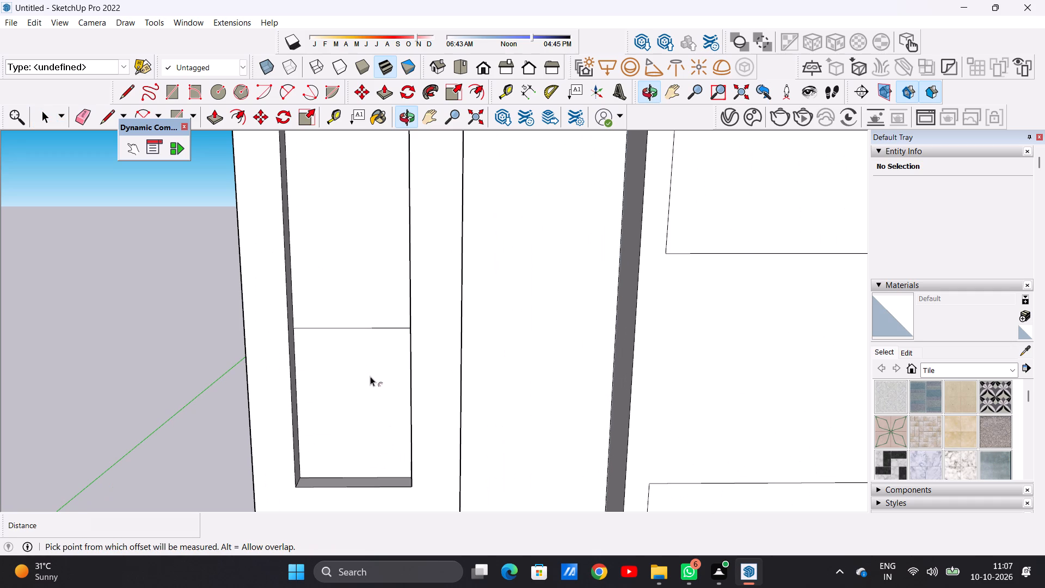
left_click(341, 339)
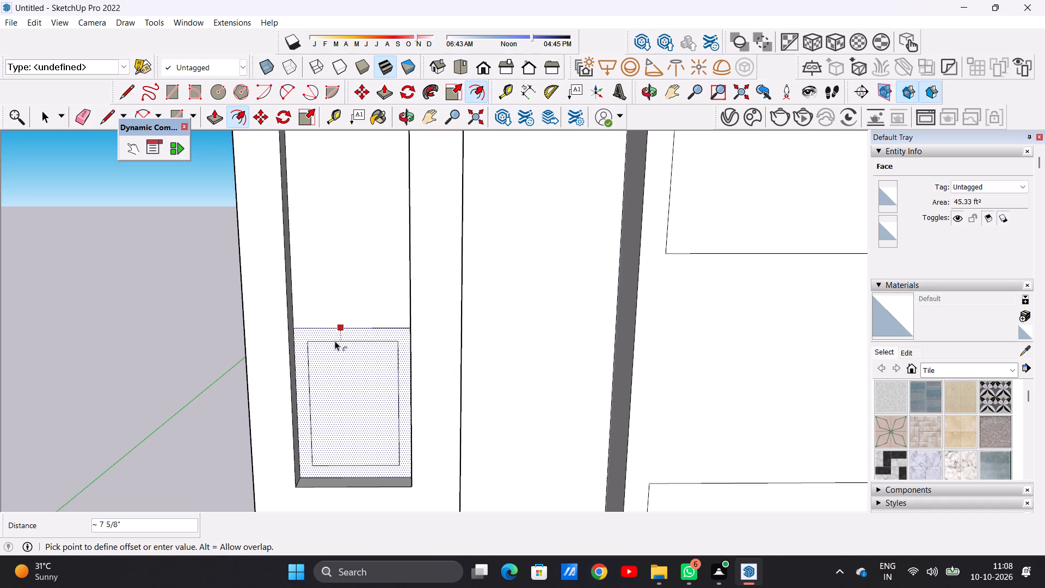
left_click(335, 341)
key("space")
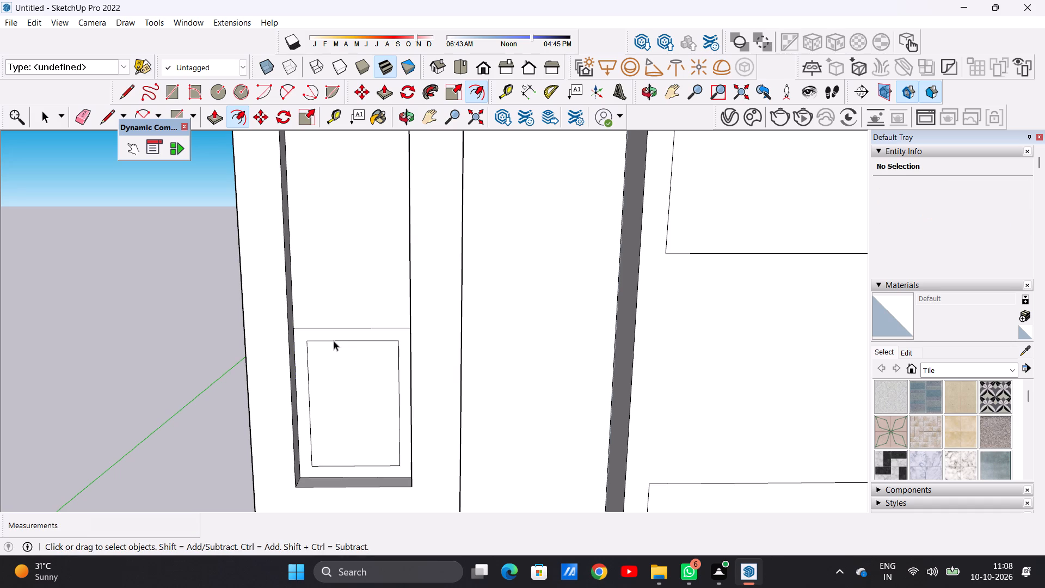
Draw a horizontal line about 4' 6 1/8" long across the inner window rectangle, slightly above its middle.
type("L")
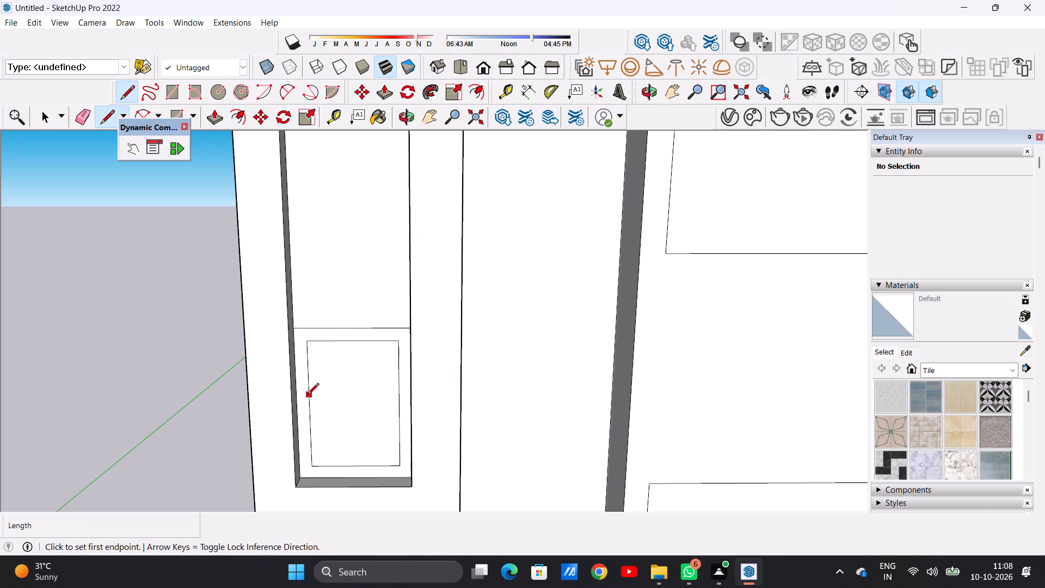
left_click(308, 395)
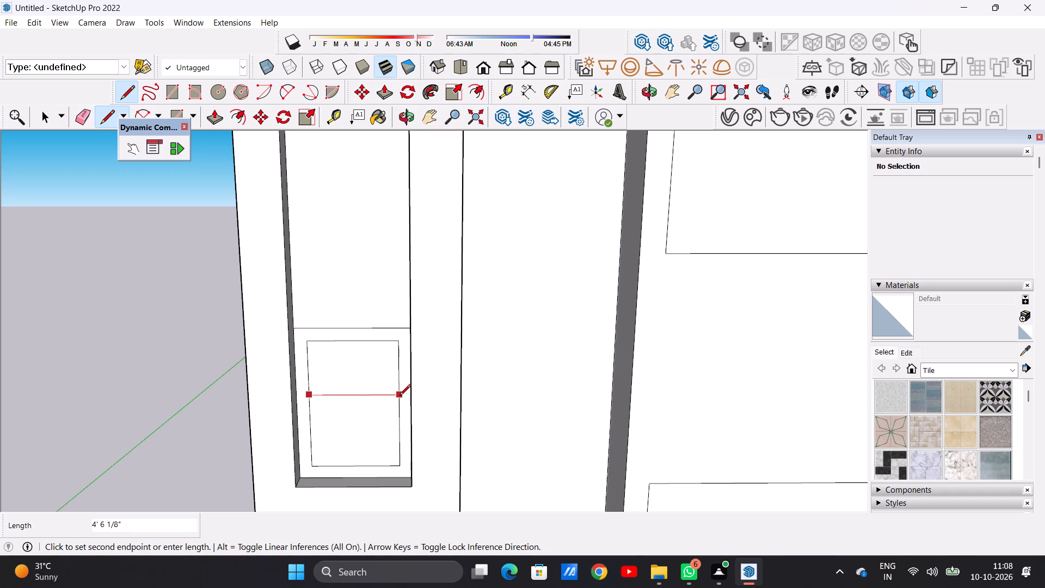
left_click(399, 396)
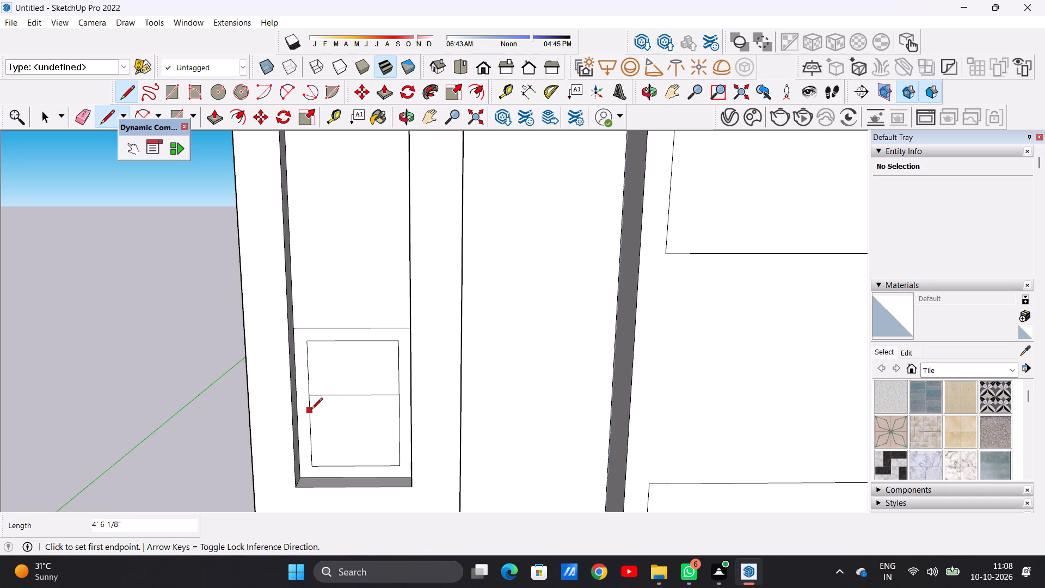
Draw a second horizontal line about 4' 6 1/8" long across the inner window rectangle, just below the first, to form a middle bar.
left_click(311, 410)
left_click(400, 411)
key("space")
Draw a horizontal line about 5' 9 5/16" long across the tall recess's back face, between its top and bottom windows and nearer the top one.
scroll(342, 430, "down", 4)
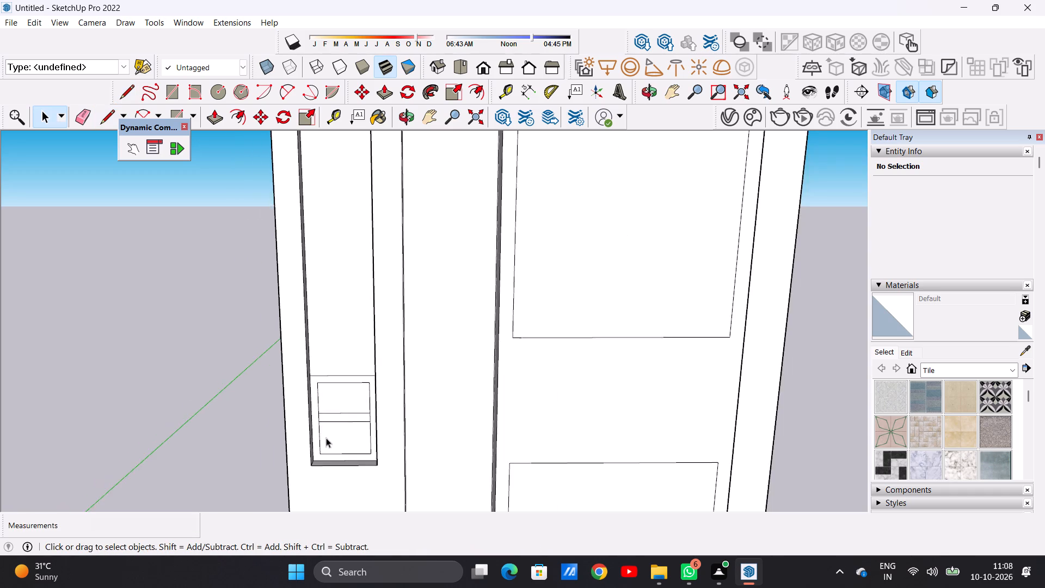
scroll(326, 438, "down", 18)
scroll(321, 336, "up", 1)
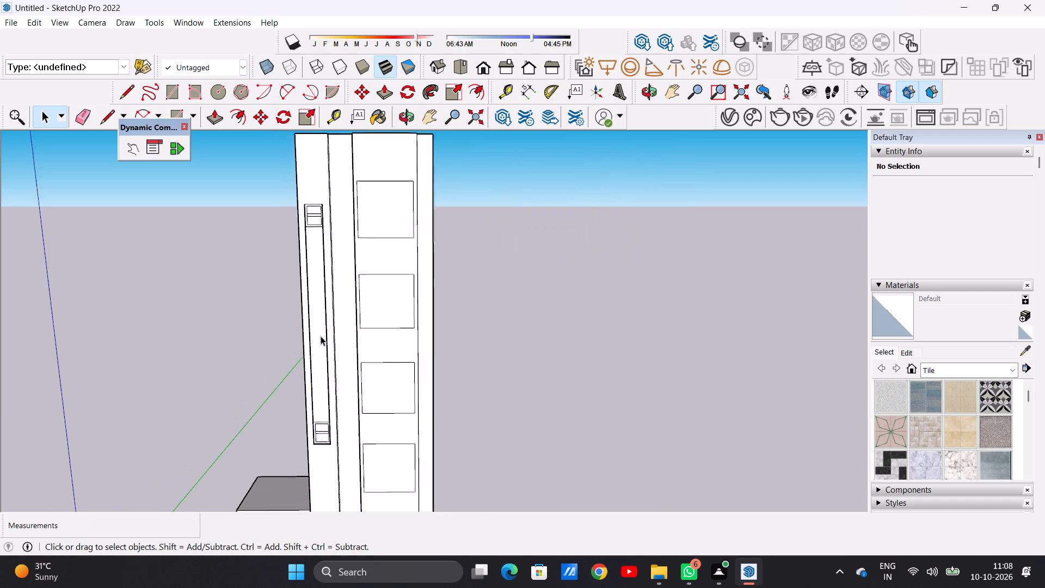
scroll(321, 336, "up", 4)
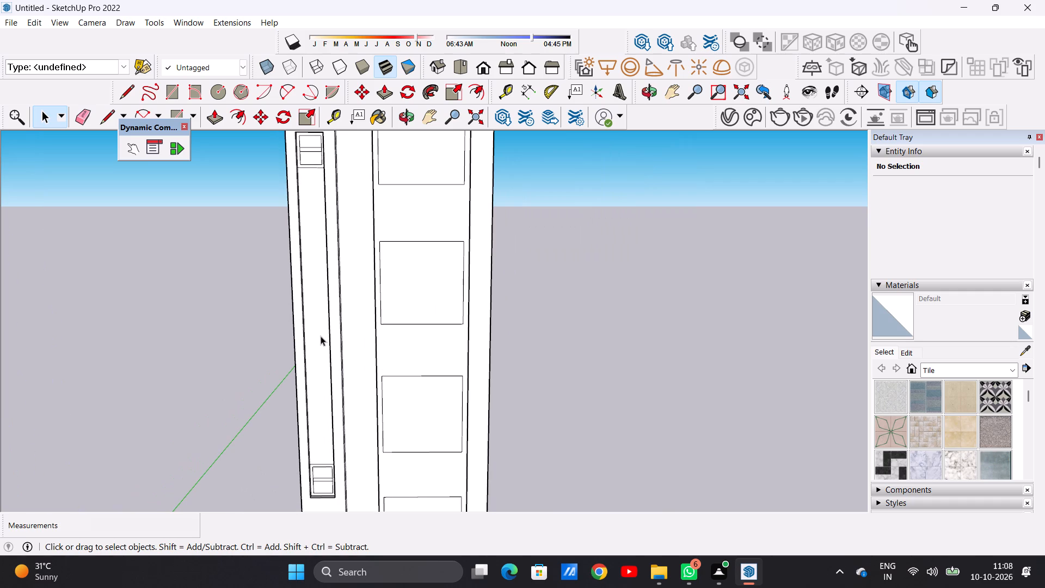
scroll(321, 336, "down", 1)
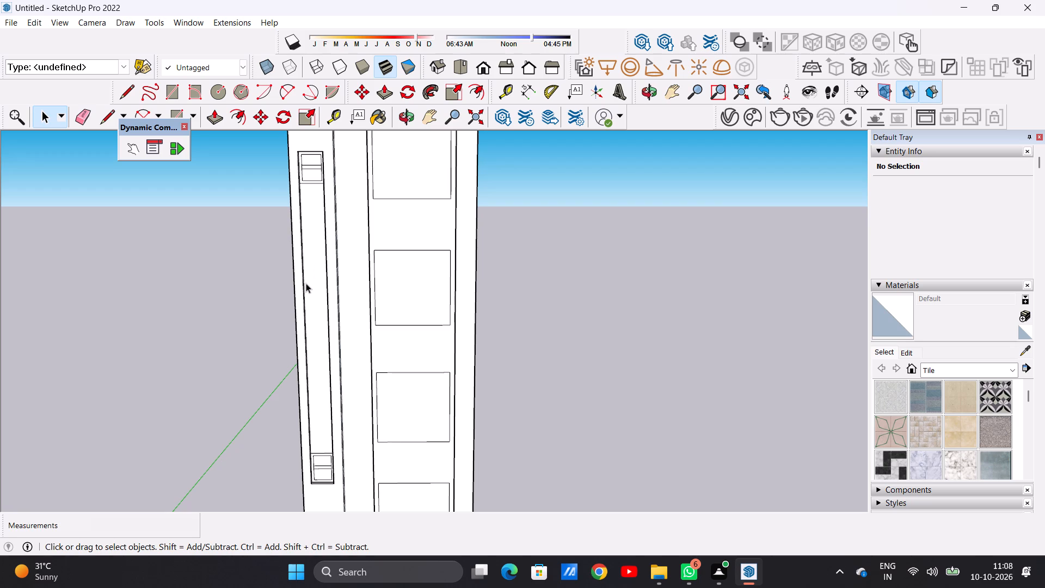
scroll(316, 264, "up", 8)
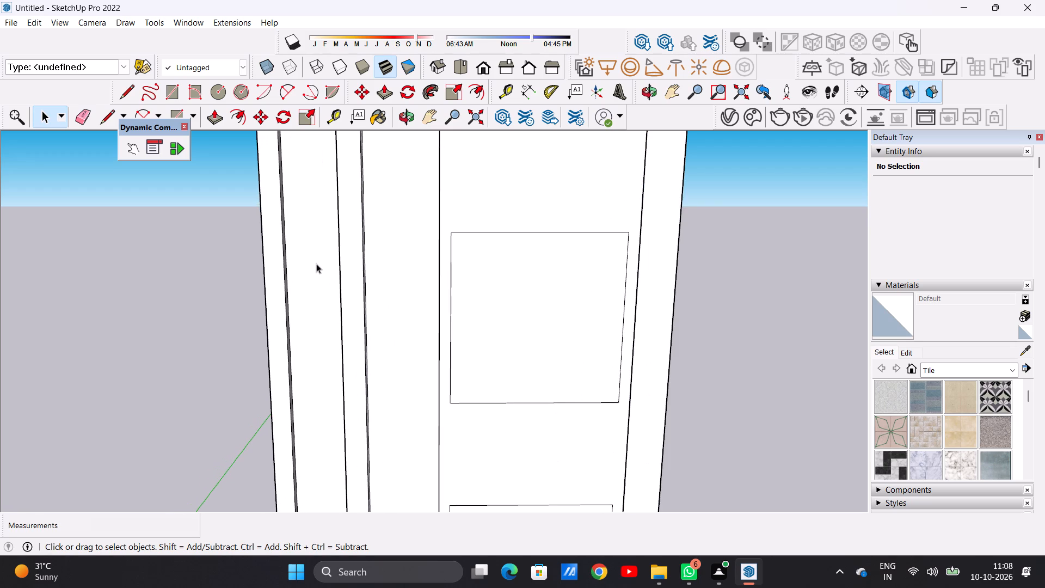
scroll(312, 263, "down", 15)
scroll(316, 262, "up", 7)
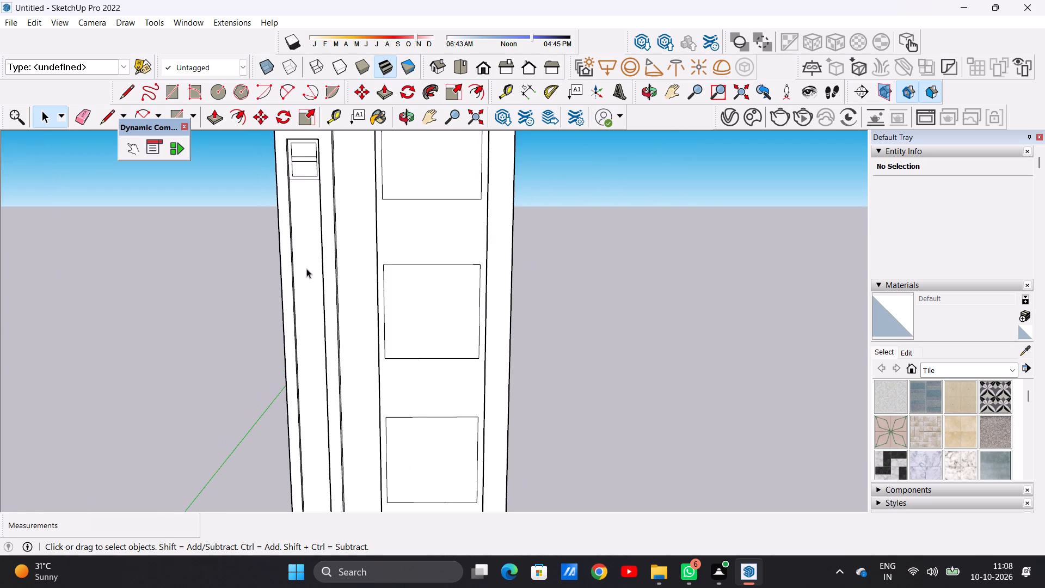
middle_click_drag(305, 267, 281, 258)
scroll(309, 292, "up", 7)
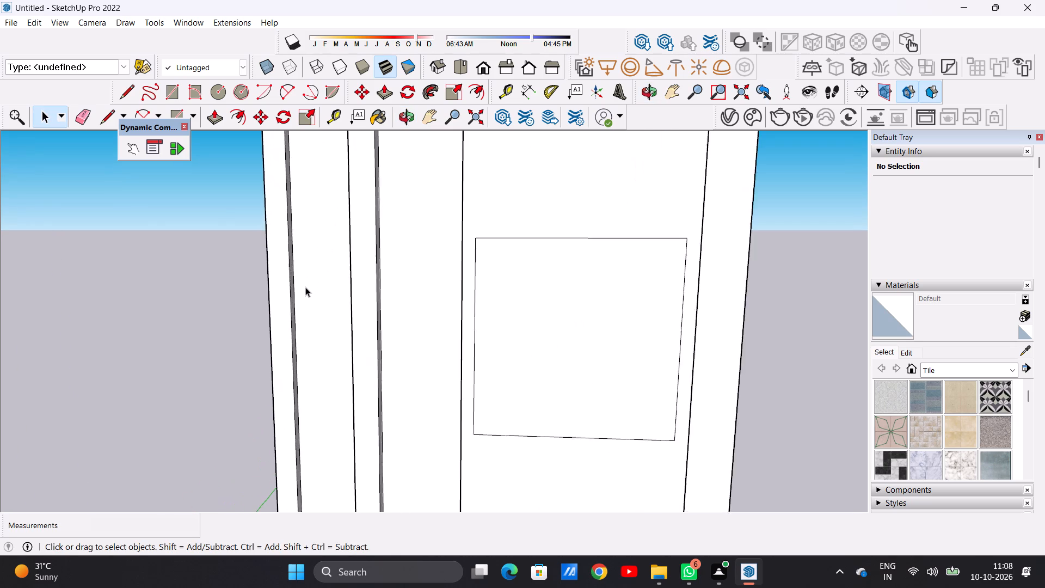
scroll(300, 260, "up", 5)
key("l")
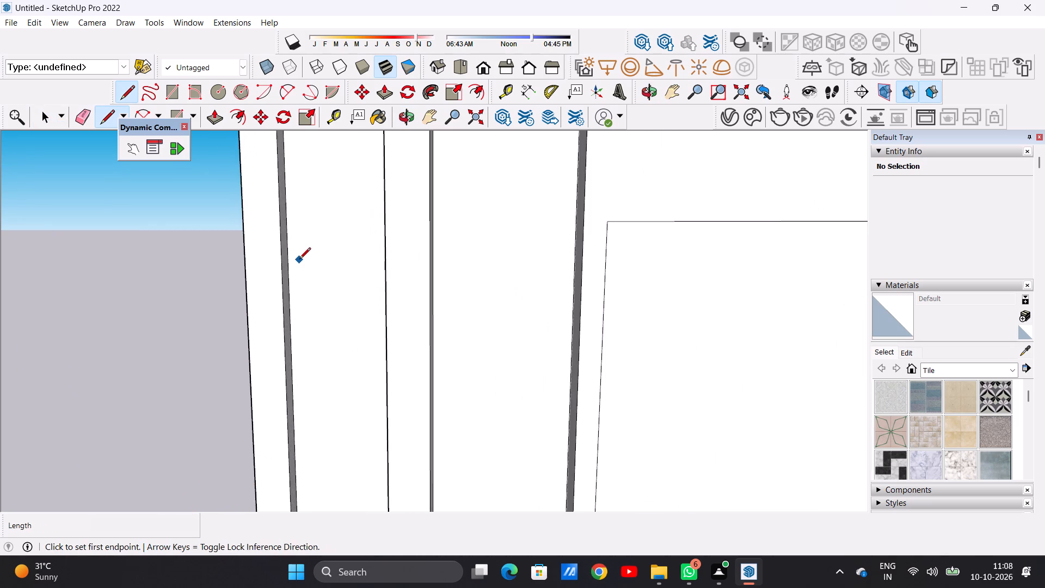
scroll(251, 312, "down", 20)
scroll(269, 295, "up", 13)
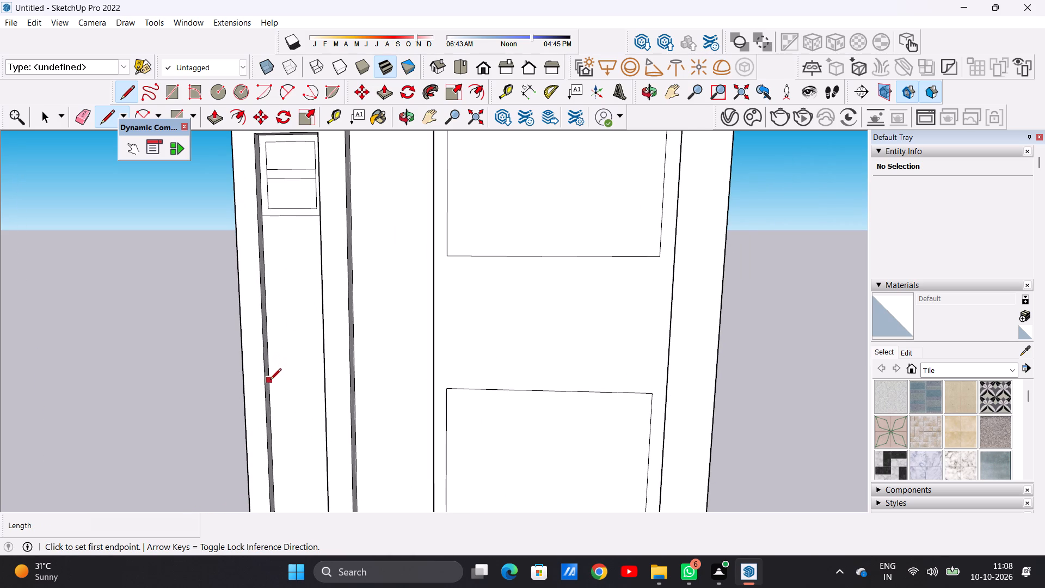
scroll(269, 384, "up", 6)
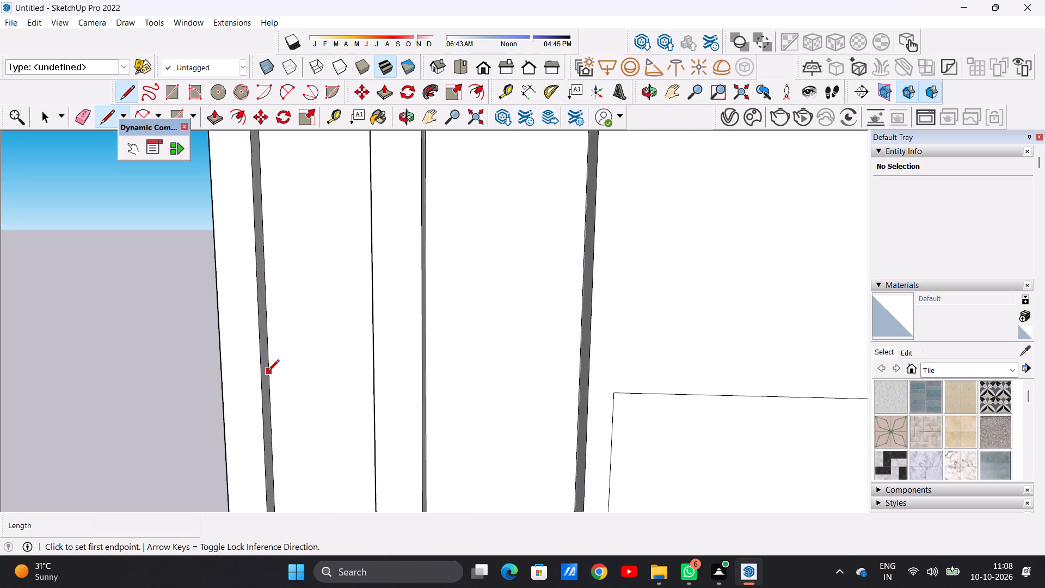
left_click(268, 372)
middle_click_drag(331, 384, 342, 385)
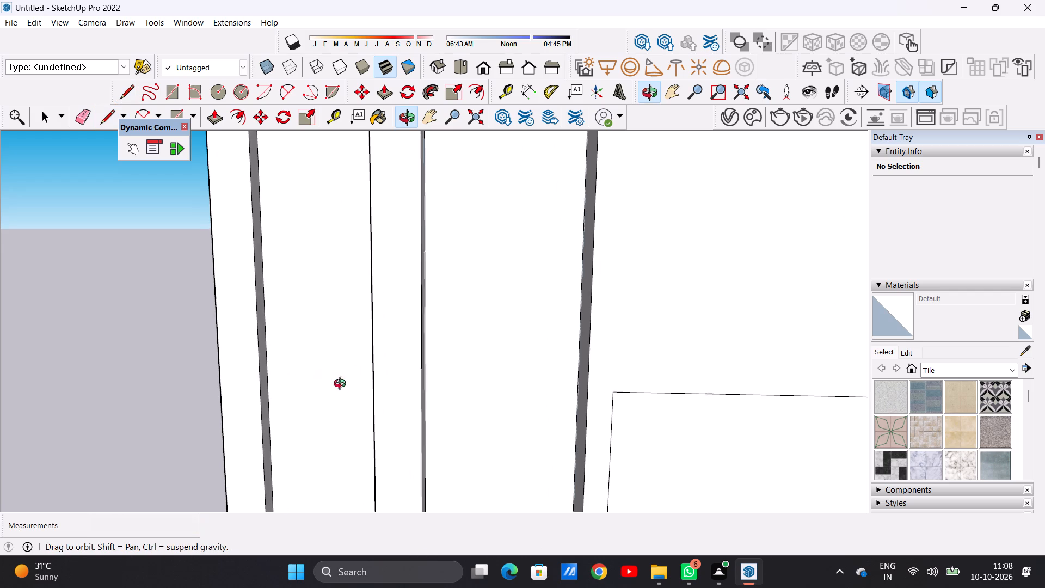
middle_click_drag(342, 385, 424, 346)
scroll(335, 366, "up", 5)
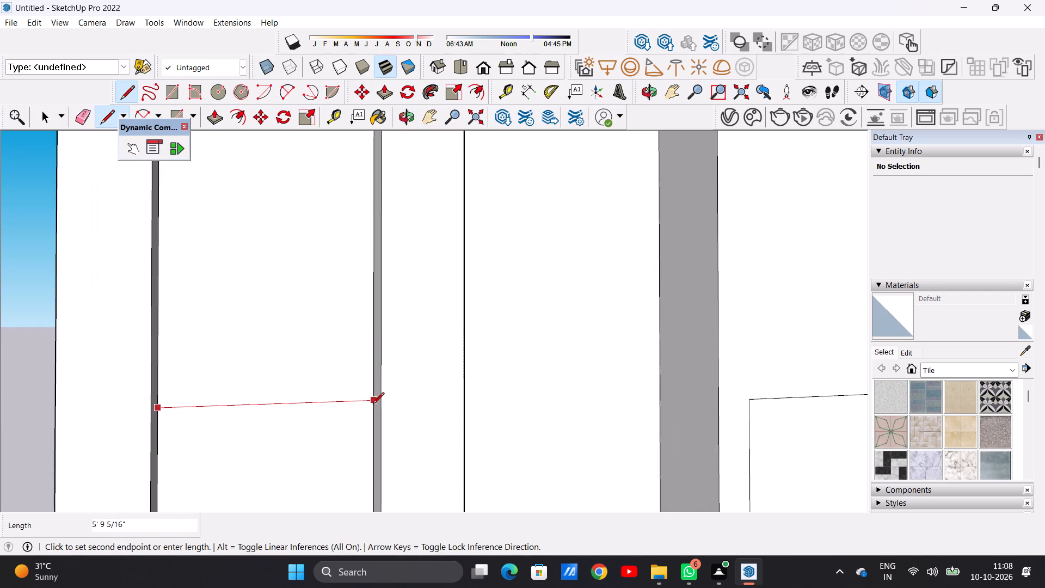
left_click(373, 405)
scroll(279, 372, "down", 20)
scroll(279, 372, "down", 1)
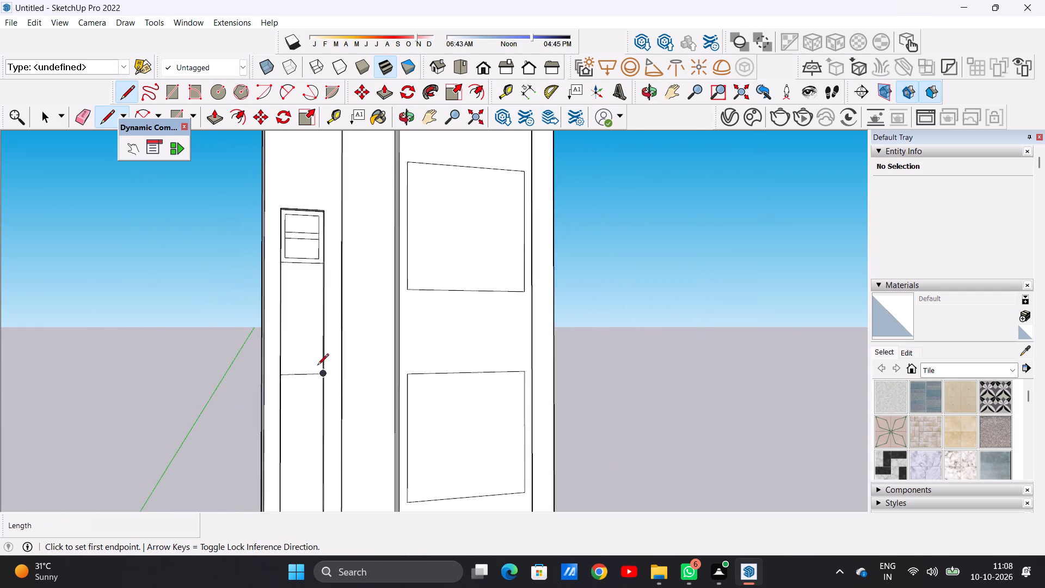
key("space")
Copy the new horizontal line about 7' 3 1/8" straight down the recess's back face to bound a middle window area.
middle_click_drag(308, 409, 255, 429)
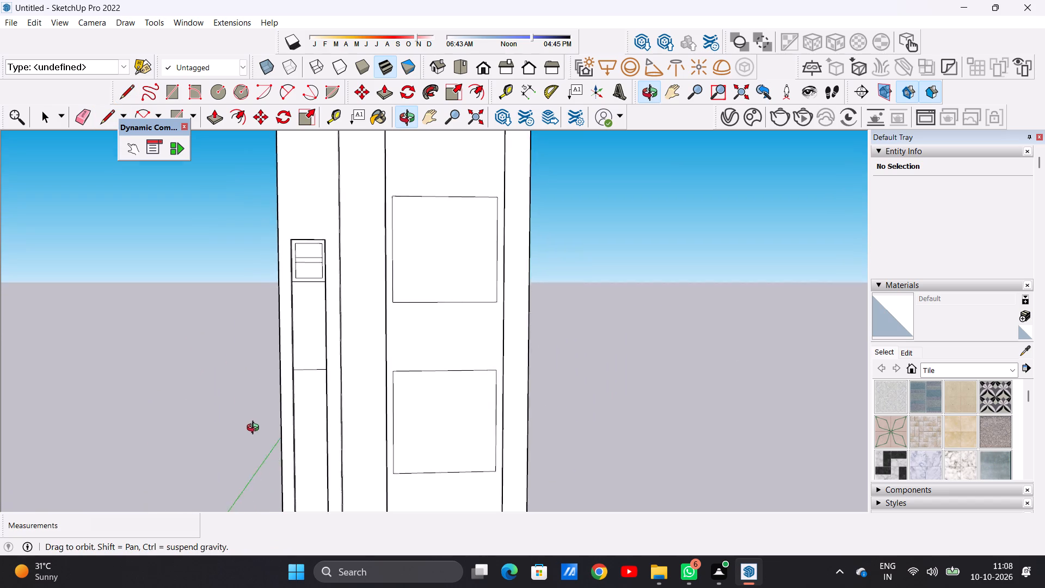
middle_click_drag(255, 429, 290, 432)
scroll(296, 390, "down", 10)
scroll(309, 434, "up", 12)
scroll(308, 437, "down", 1)
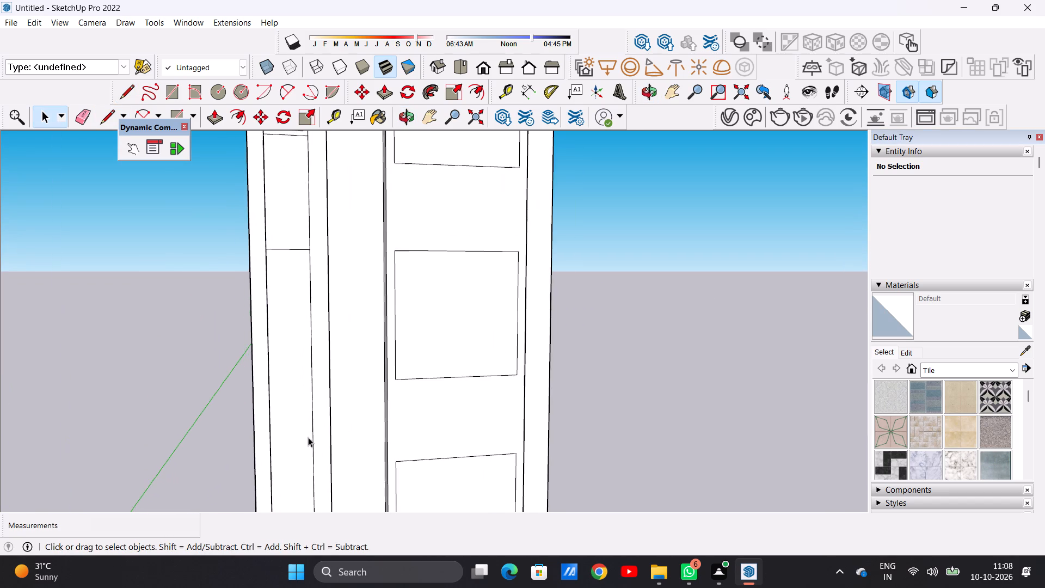
scroll(278, 232, "up", 12)
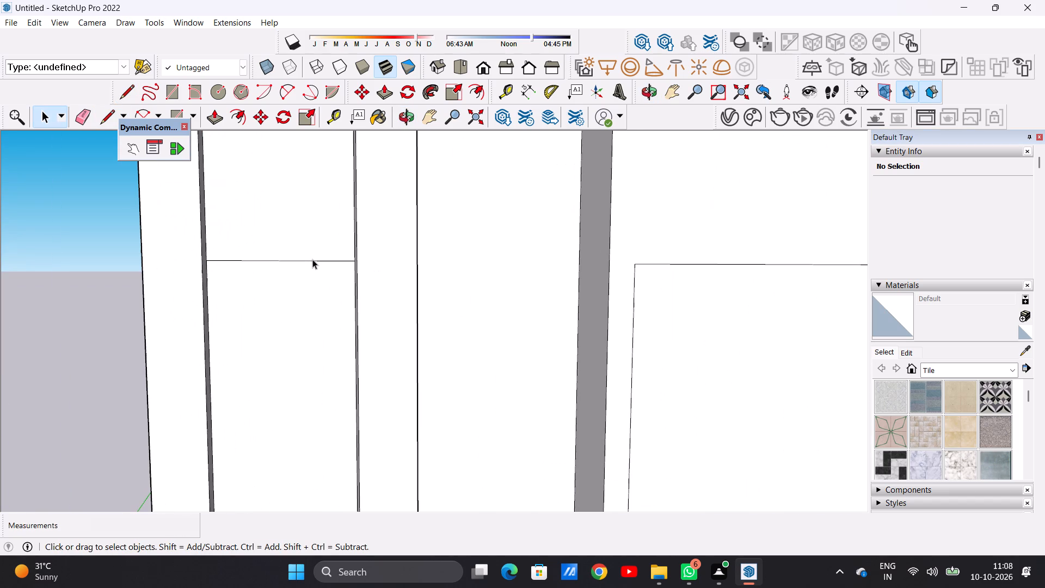
left_click(312, 259)
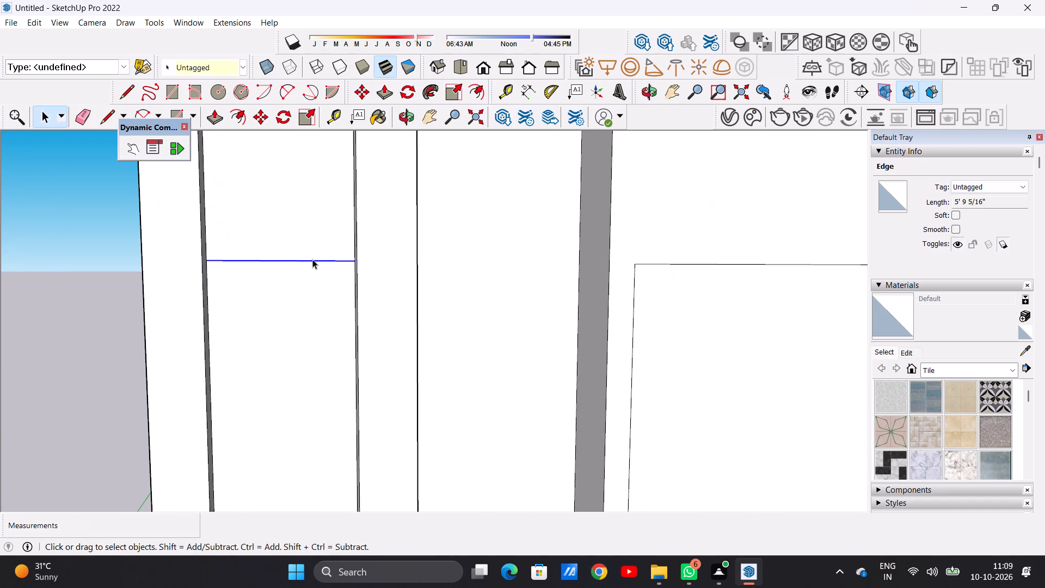
key("m")
scroll(339, 264, "up", 6)
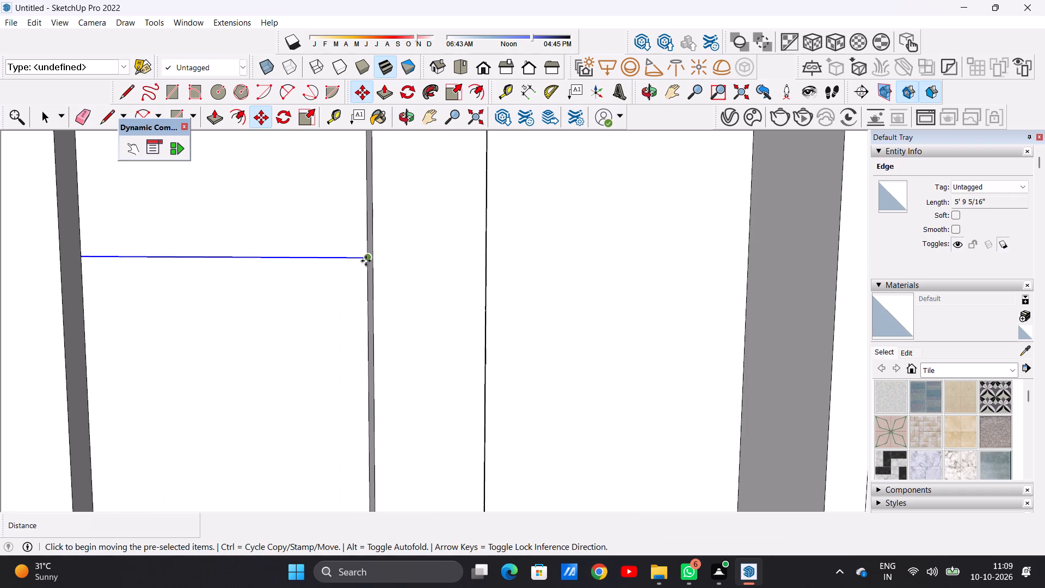
left_click(366, 260)
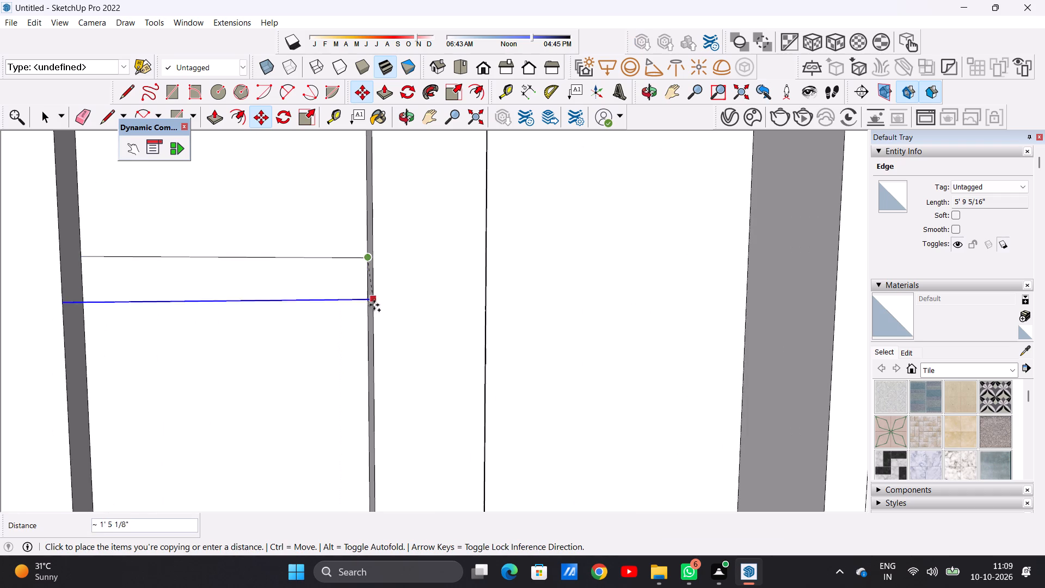
scroll(365, 290, "down", 9)
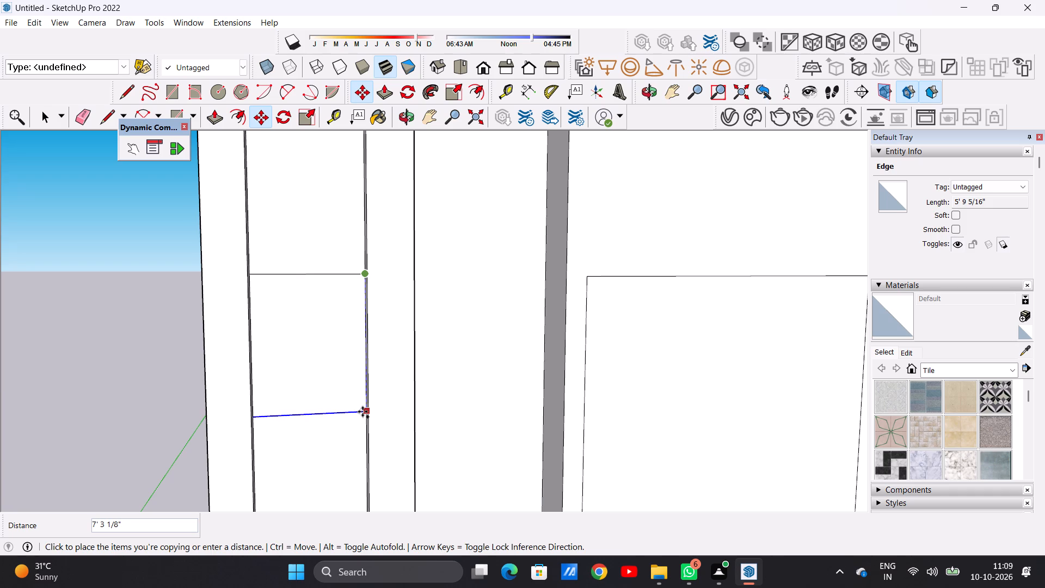
left_click(362, 412)
key("space")
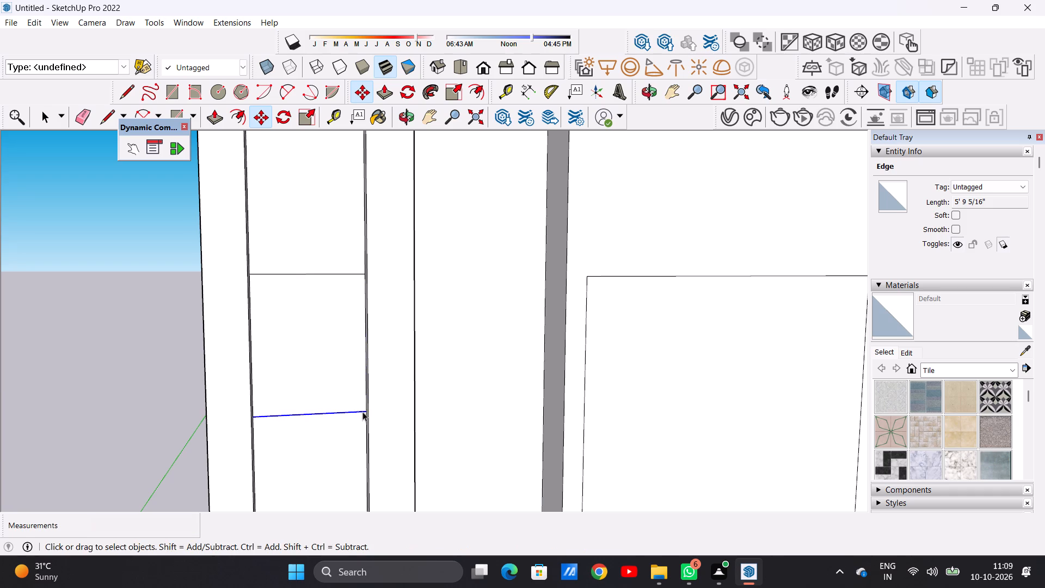
left_click(115, 356)
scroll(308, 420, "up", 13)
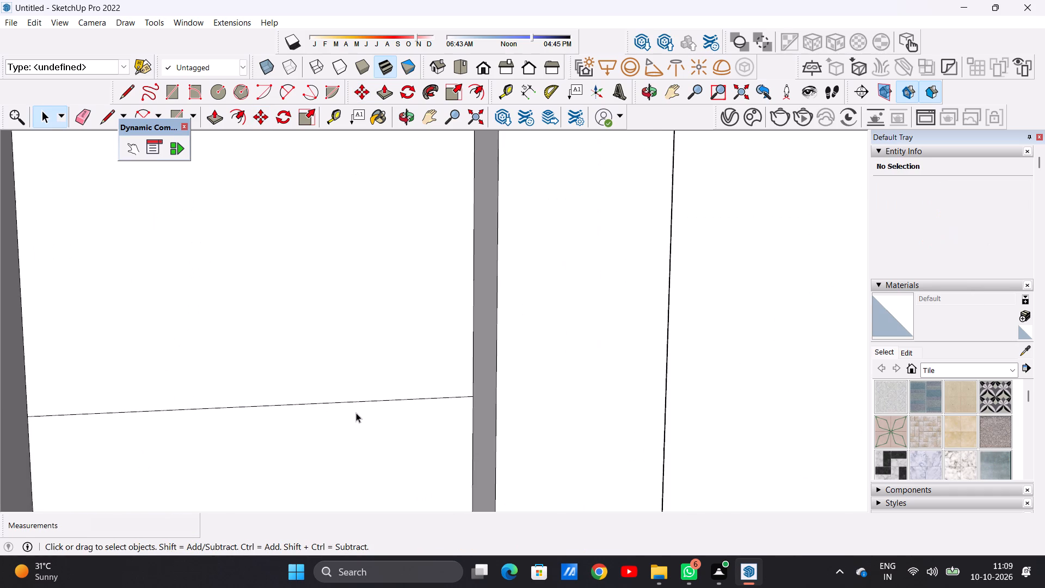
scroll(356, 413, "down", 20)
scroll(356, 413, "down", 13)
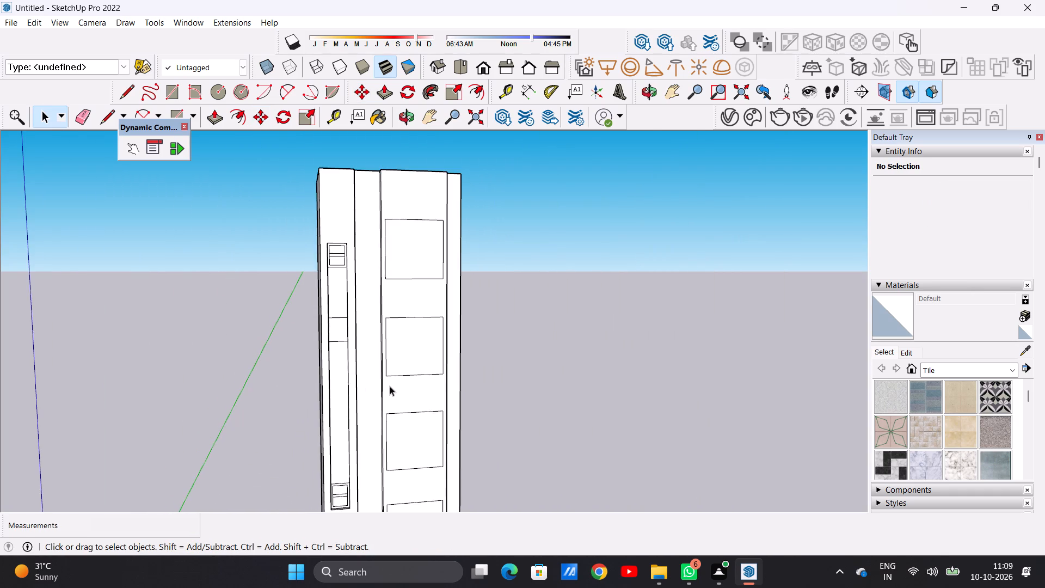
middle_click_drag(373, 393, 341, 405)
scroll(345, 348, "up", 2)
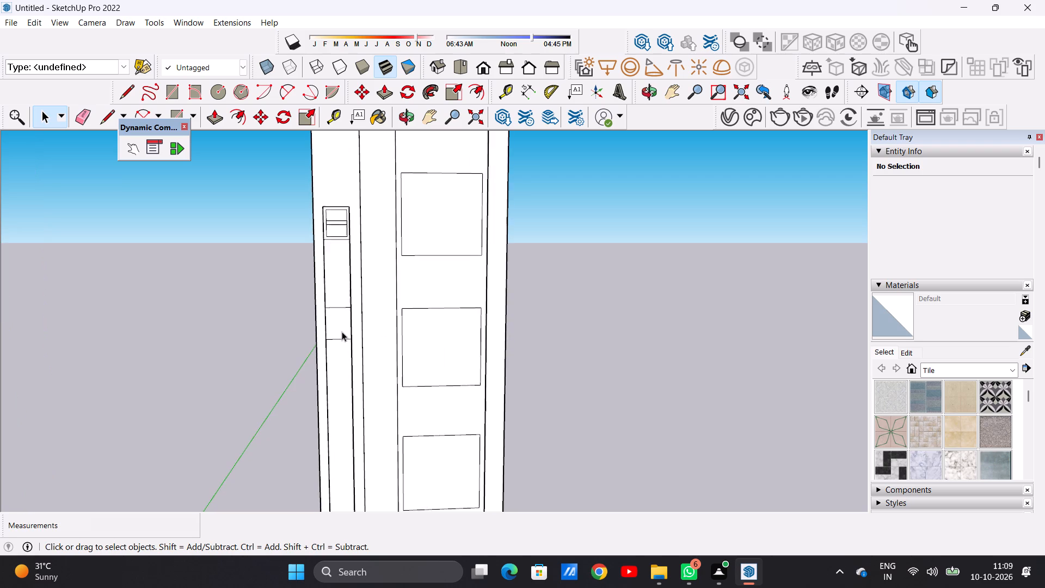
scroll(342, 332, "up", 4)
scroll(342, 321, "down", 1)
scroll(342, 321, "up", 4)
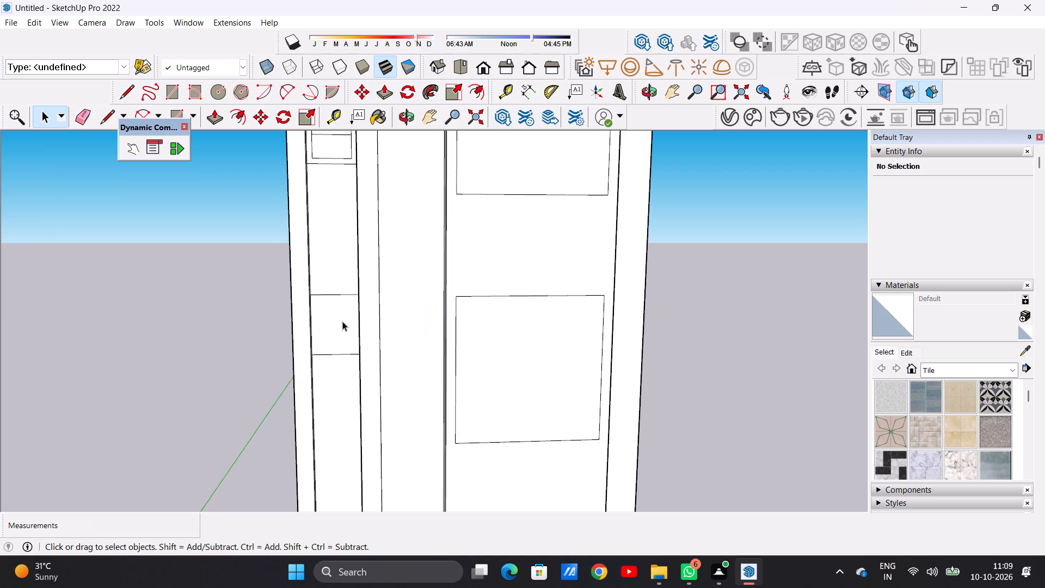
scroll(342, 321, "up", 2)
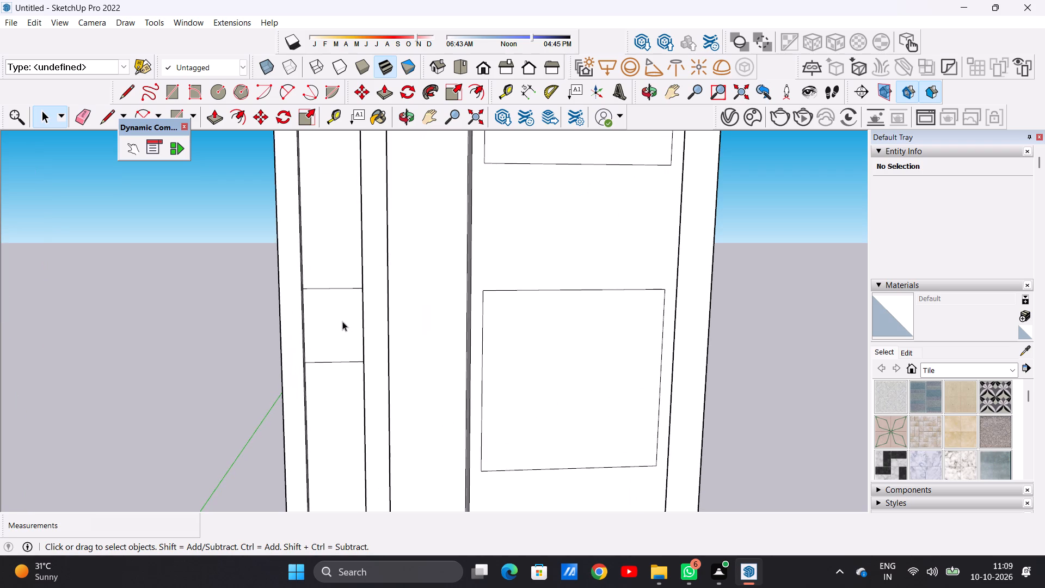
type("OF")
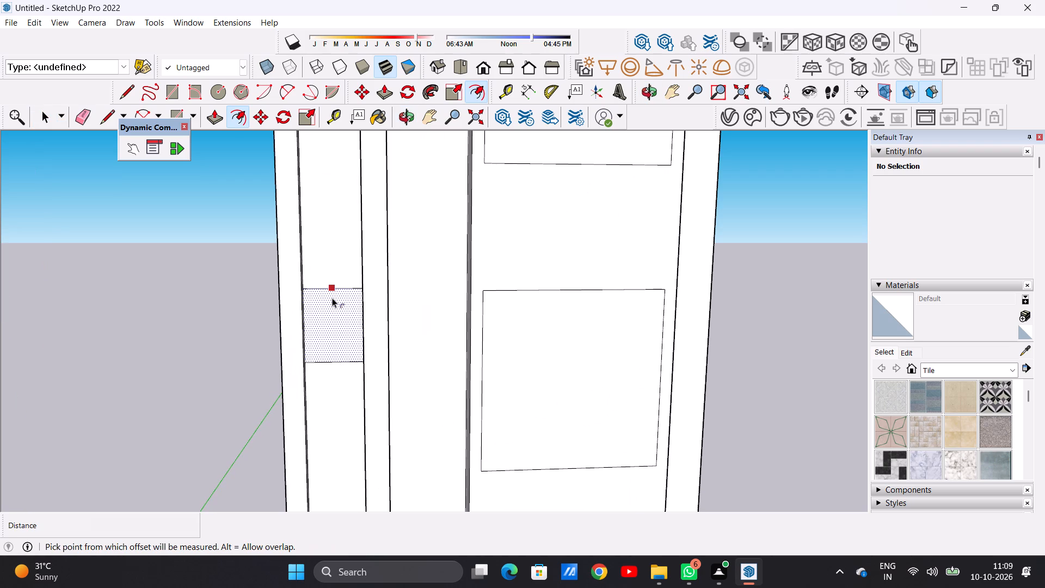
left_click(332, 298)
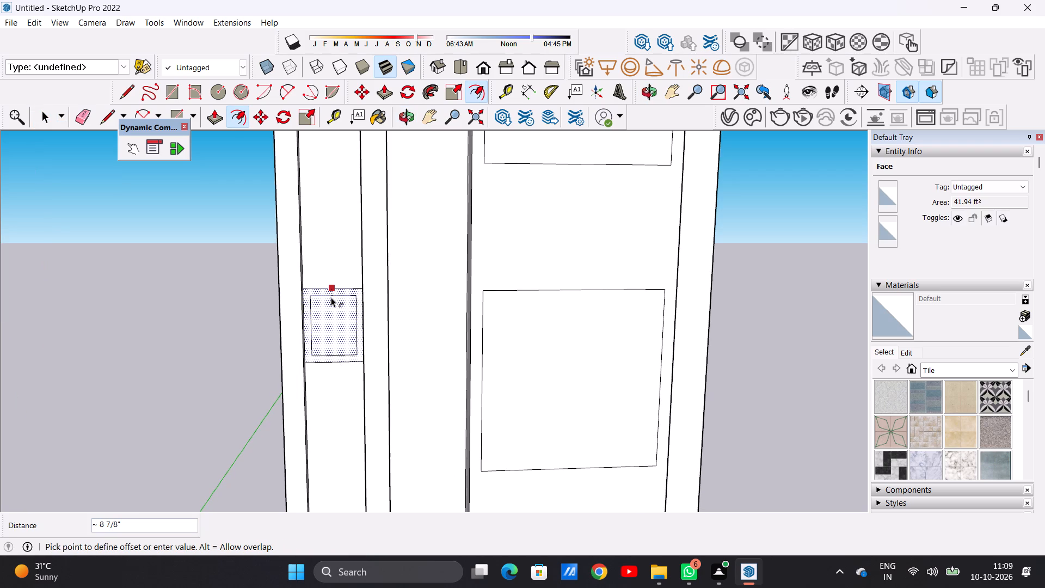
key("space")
Offset the outline of the recess's middle face inward by about 7 9/16" to form a window frame.
scroll(346, 371, "down", 19)
scroll(344, 365, "up", 3)
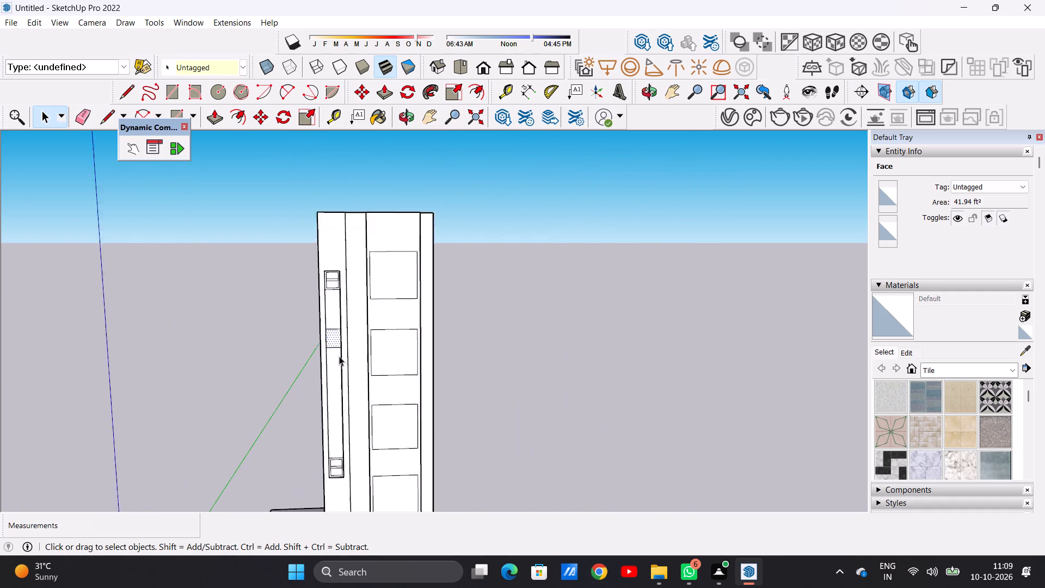
scroll(339, 356, "up", 3)
scroll(325, 336, "up", 18)
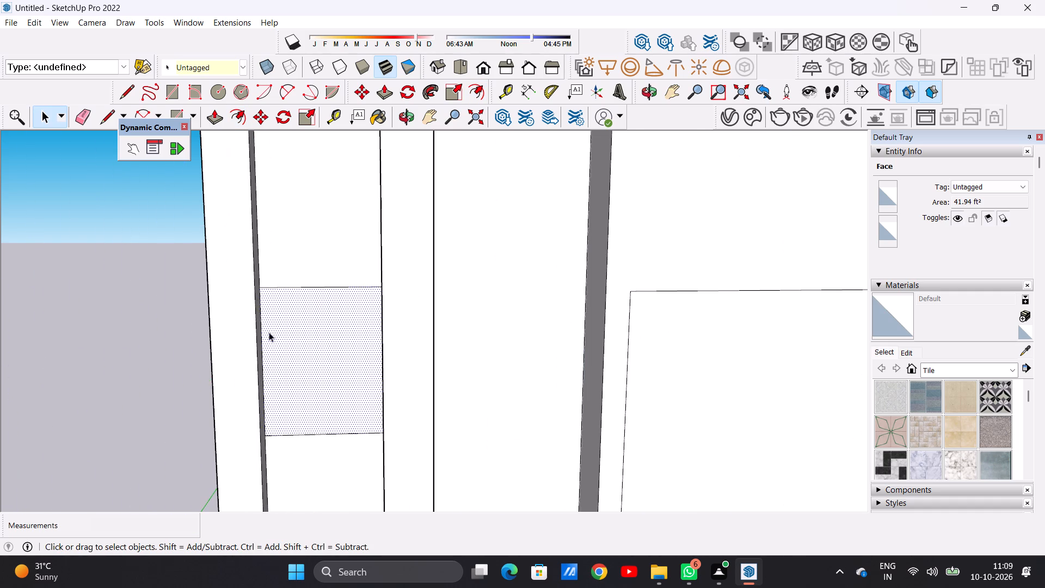
left_click(180, 330)
type("OF")
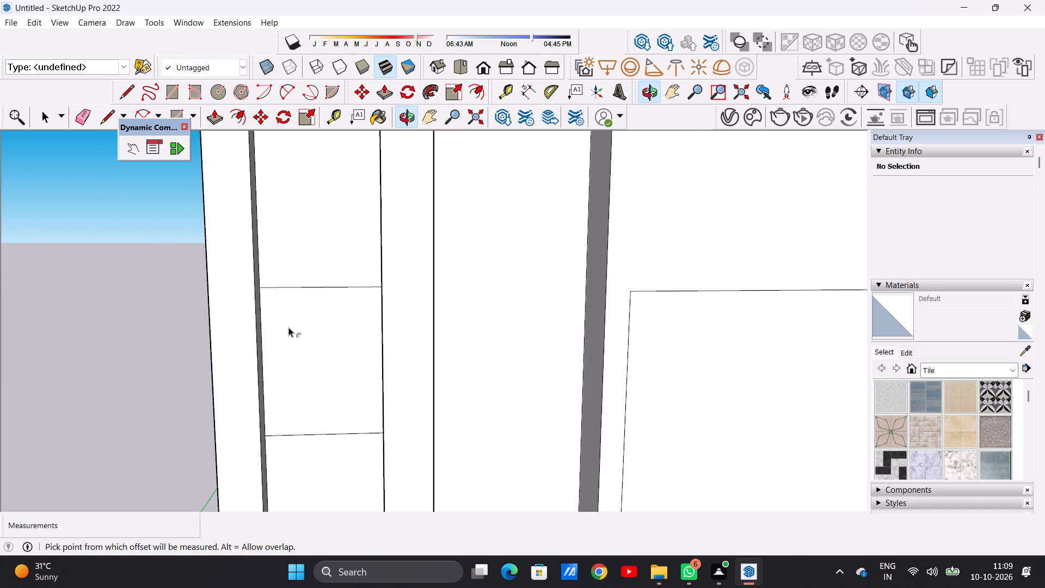
left_click(305, 311)
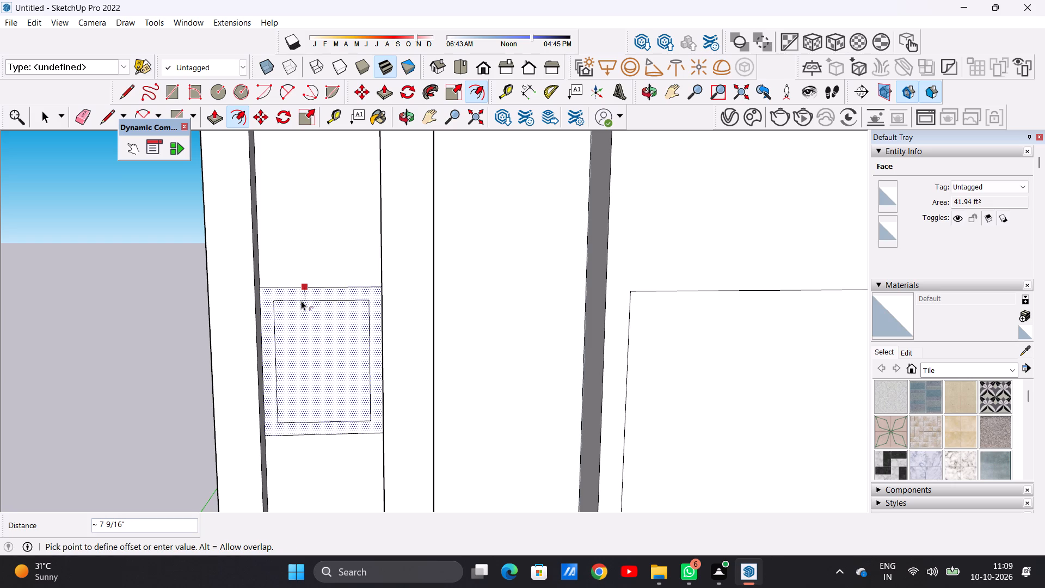
left_click(301, 301)
key("space")
Draw two closely spaced horizontal lines about 4' 6 3/16" long across the middle window's inner rectangle to form a middle bar.
type("L")
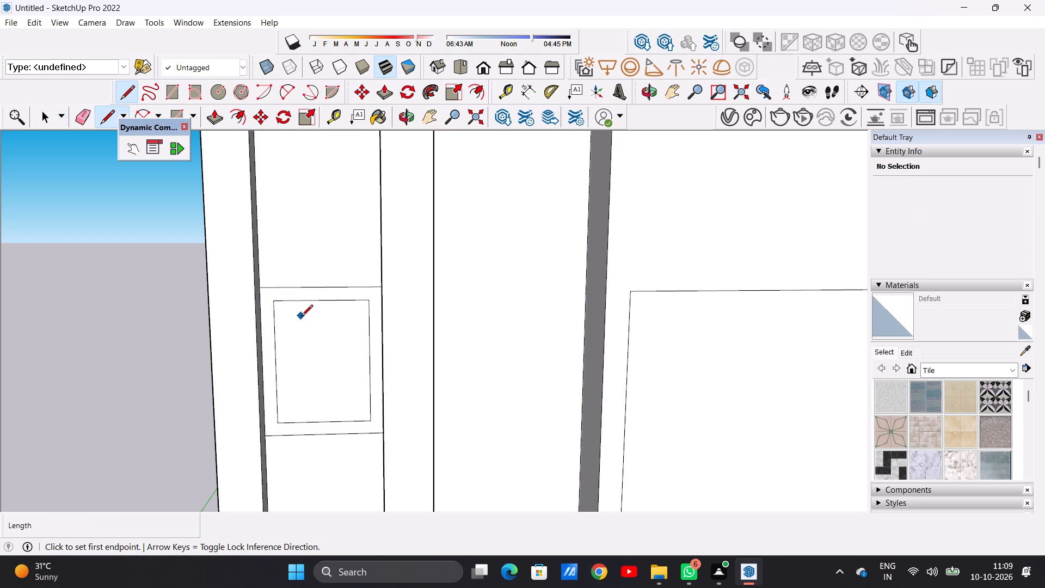
left_click(276, 353)
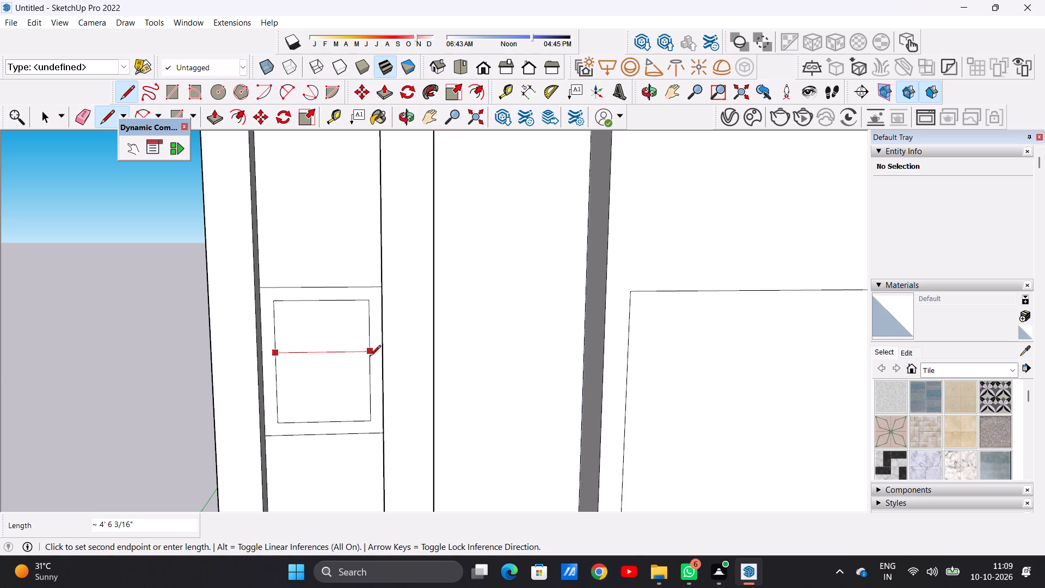
left_click(370, 353)
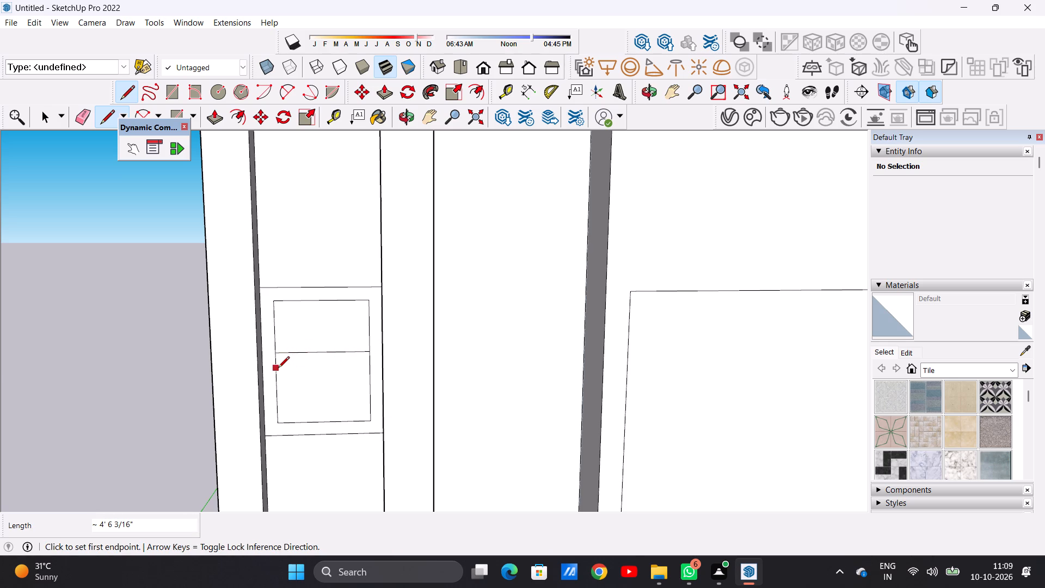
left_click(277, 367)
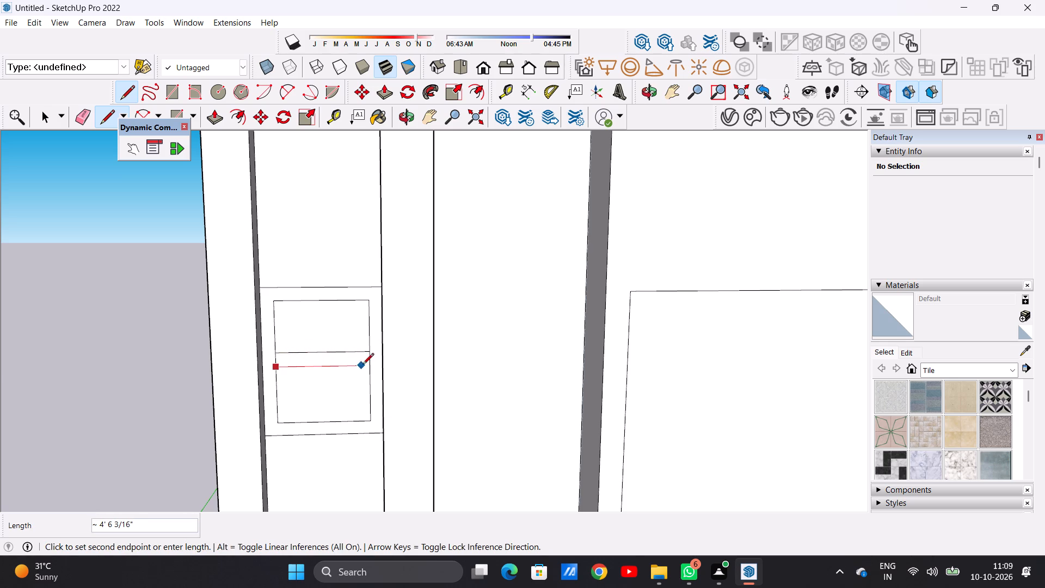
left_click(372, 366)
key("space")
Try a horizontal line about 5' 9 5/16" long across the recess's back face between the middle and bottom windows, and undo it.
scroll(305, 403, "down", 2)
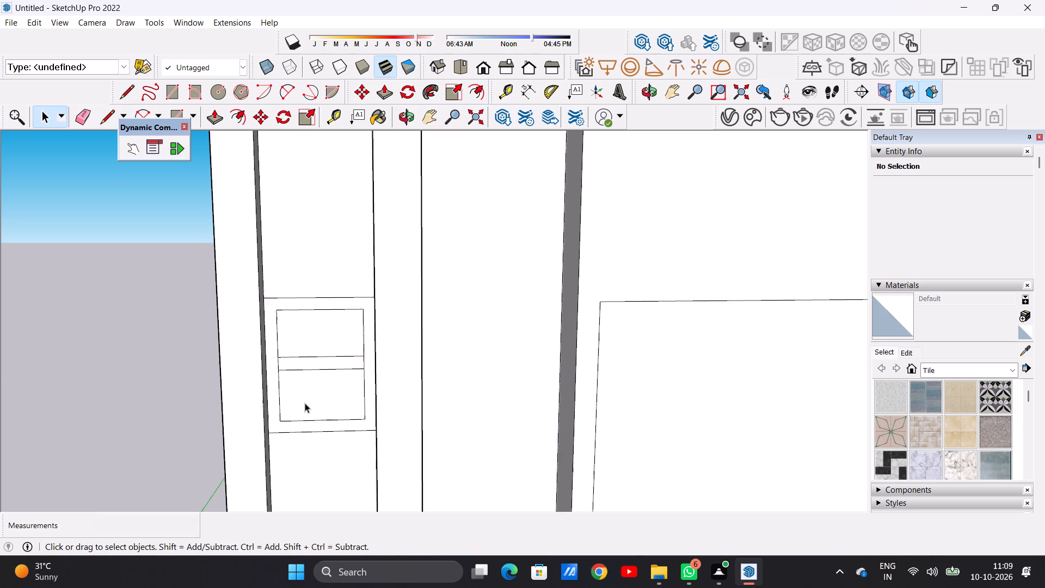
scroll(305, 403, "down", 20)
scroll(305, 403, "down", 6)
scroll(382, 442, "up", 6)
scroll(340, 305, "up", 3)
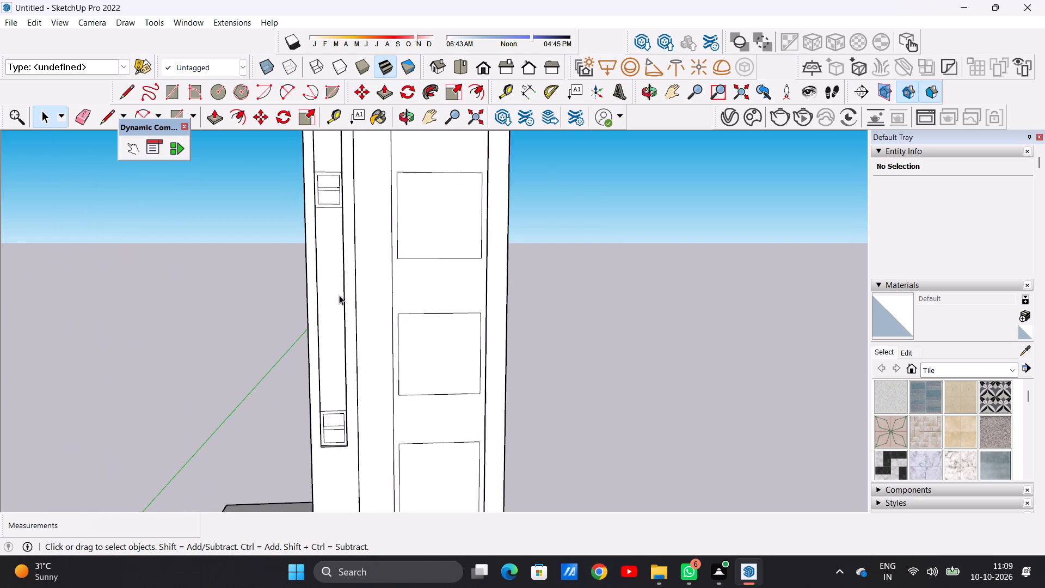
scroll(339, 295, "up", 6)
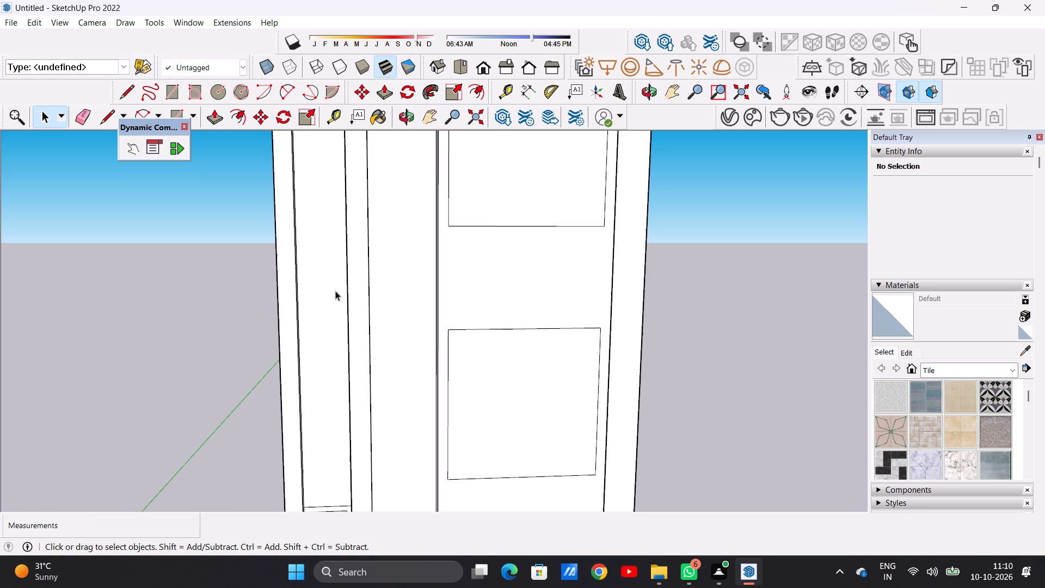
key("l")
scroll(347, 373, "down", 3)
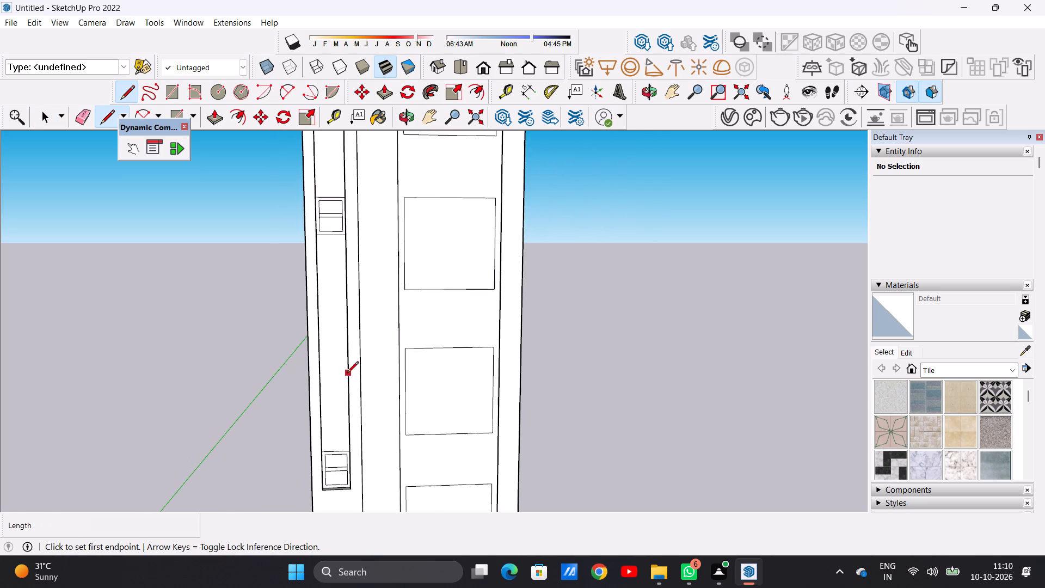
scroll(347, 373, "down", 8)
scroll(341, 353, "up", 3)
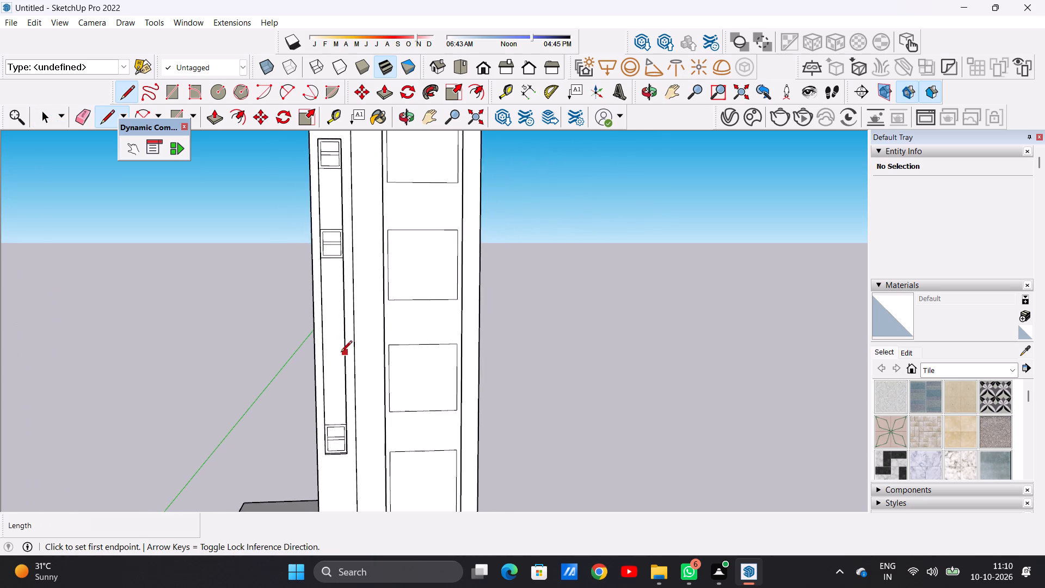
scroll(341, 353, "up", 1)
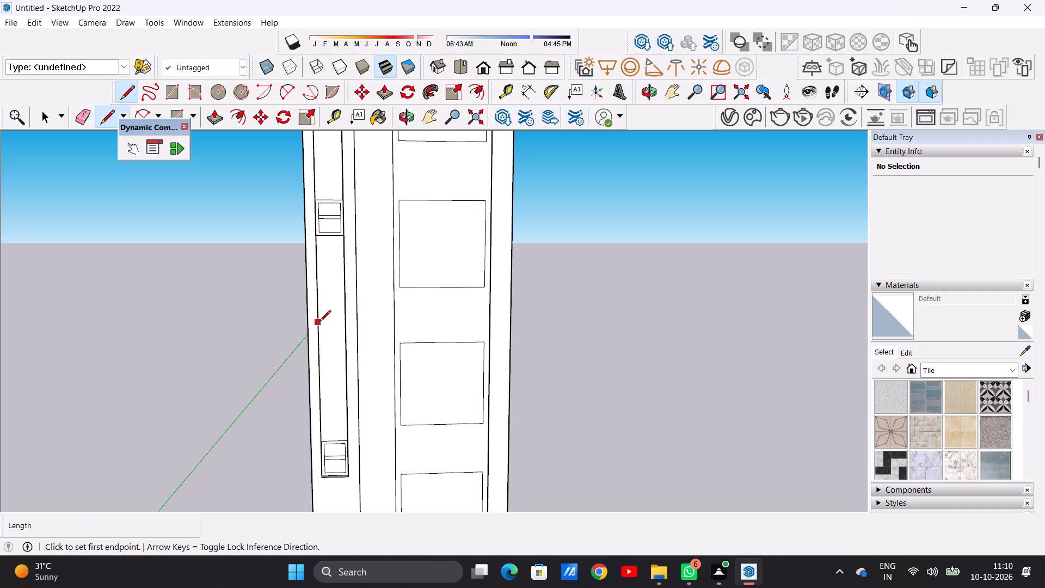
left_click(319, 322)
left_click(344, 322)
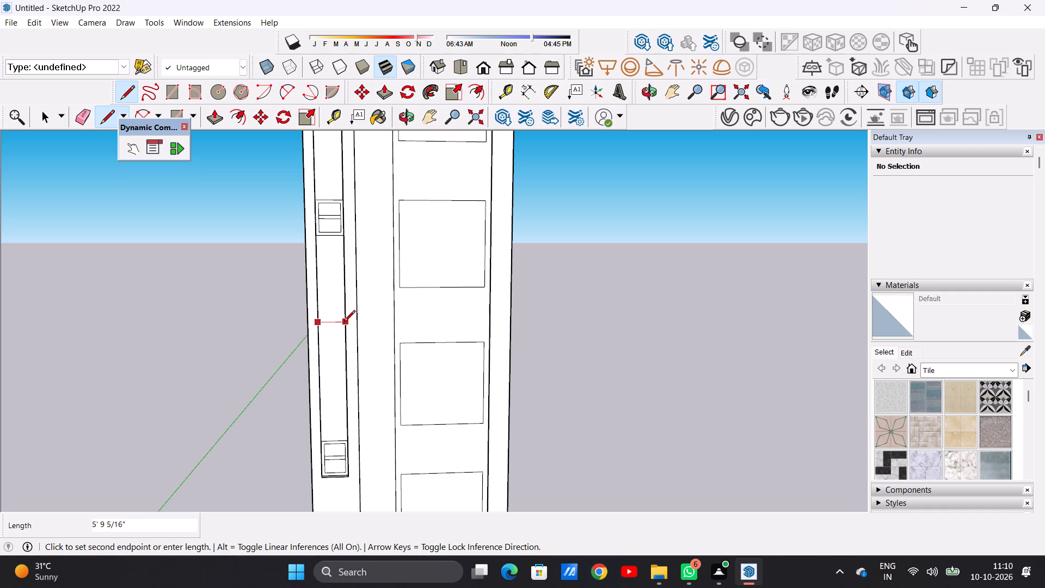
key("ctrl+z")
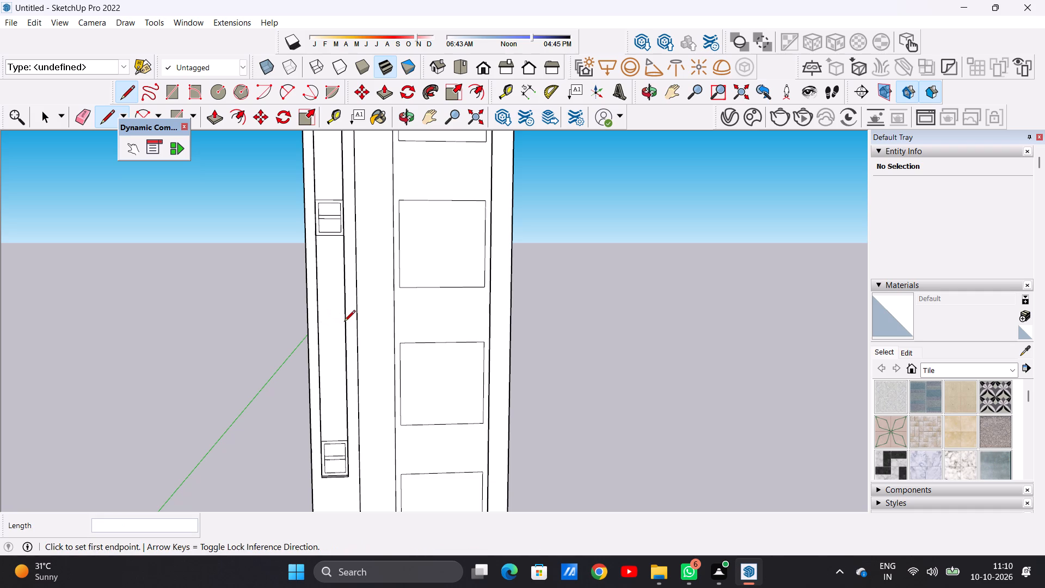
Draw a horizontal line about 5' 9 5/16" long across the recess's back face, between its middle and bottom windows.
scroll(327, 342, "down", 5)
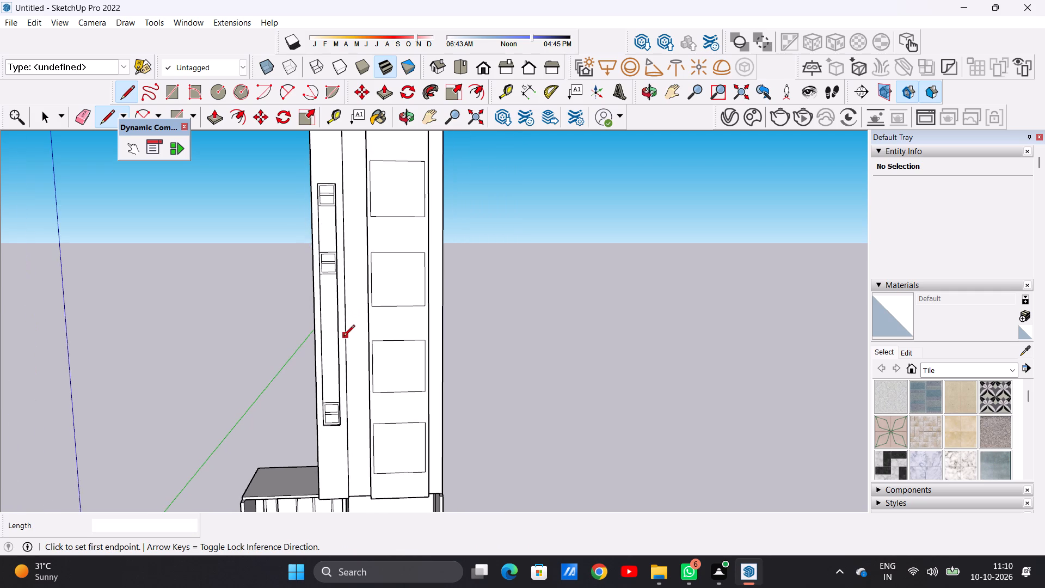
scroll(343, 337, "up", 5)
middle_click_drag(316, 330, 245, 328)
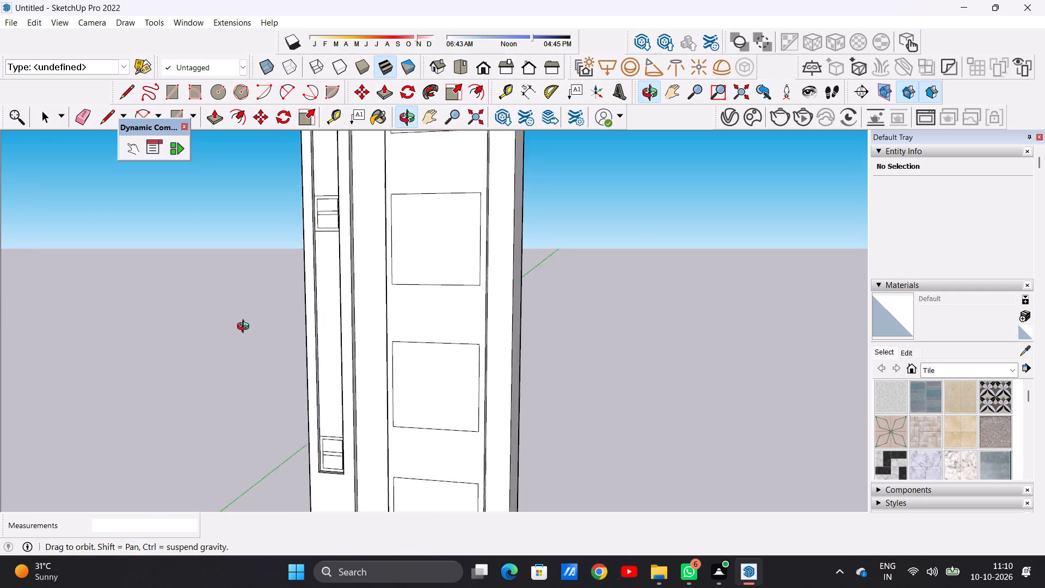
middle_click_drag(245, 328, 202, 329)
scroll(327, 330, "up", 9)
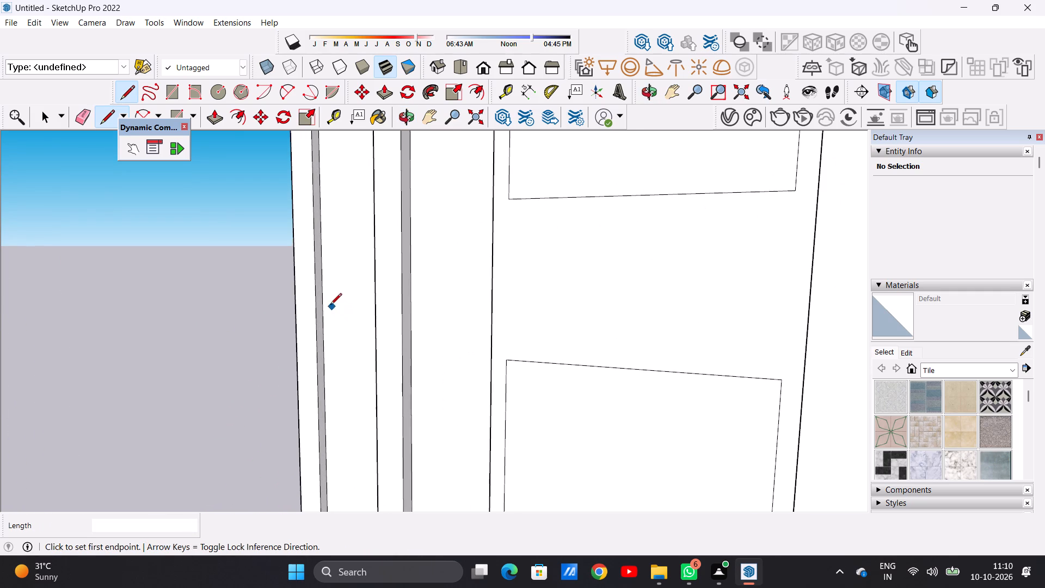
left_click(323, 299)
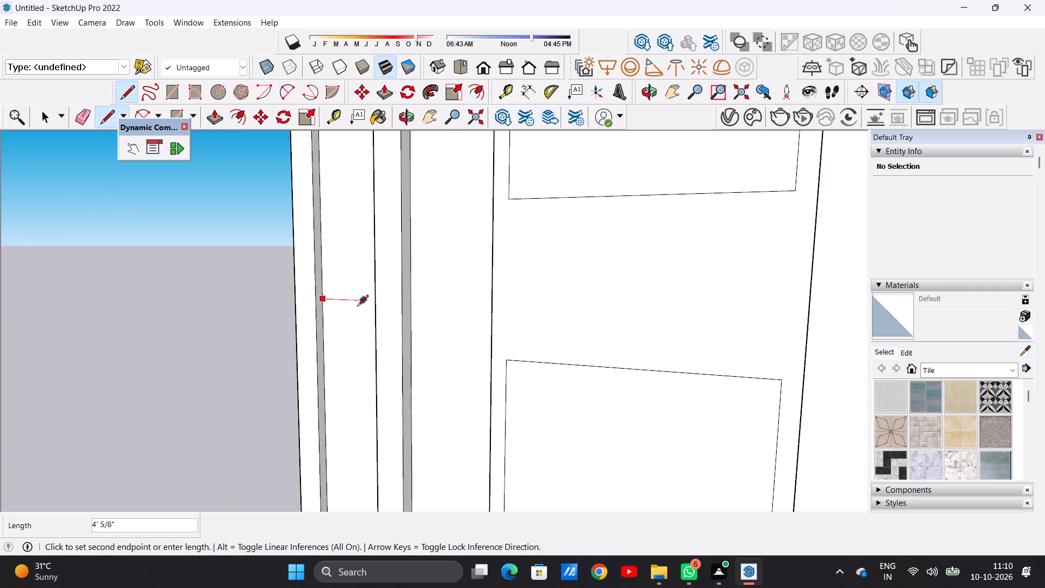
scroll(349, 307, "up", 1)
middle_click_drag(382, 311, 502, 290)
scroll(282, 305, "up", 4)
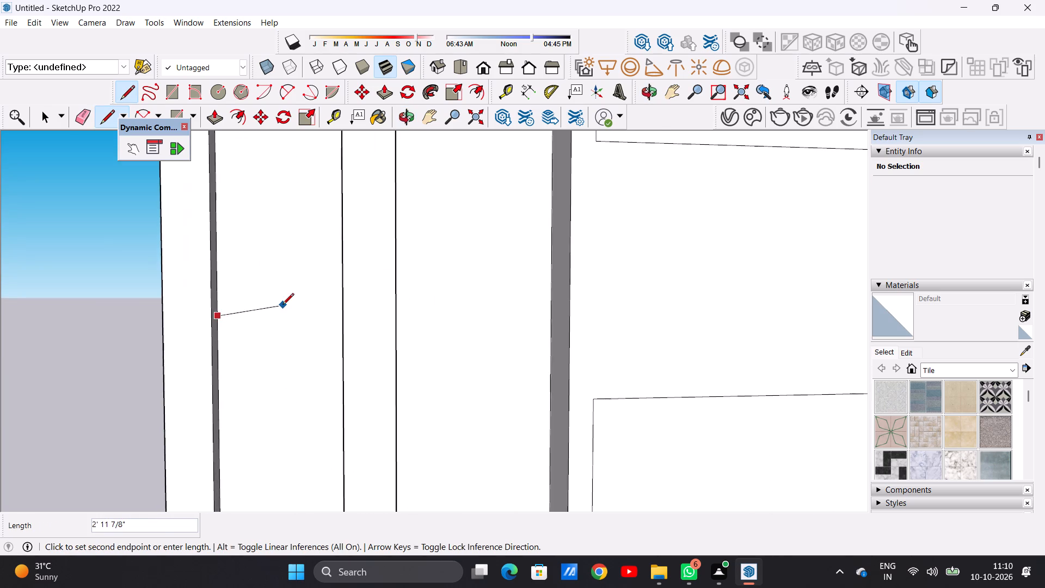
middle_click_drag(282, 307, 327, 314)
scroll(328, 315, "up", 5)
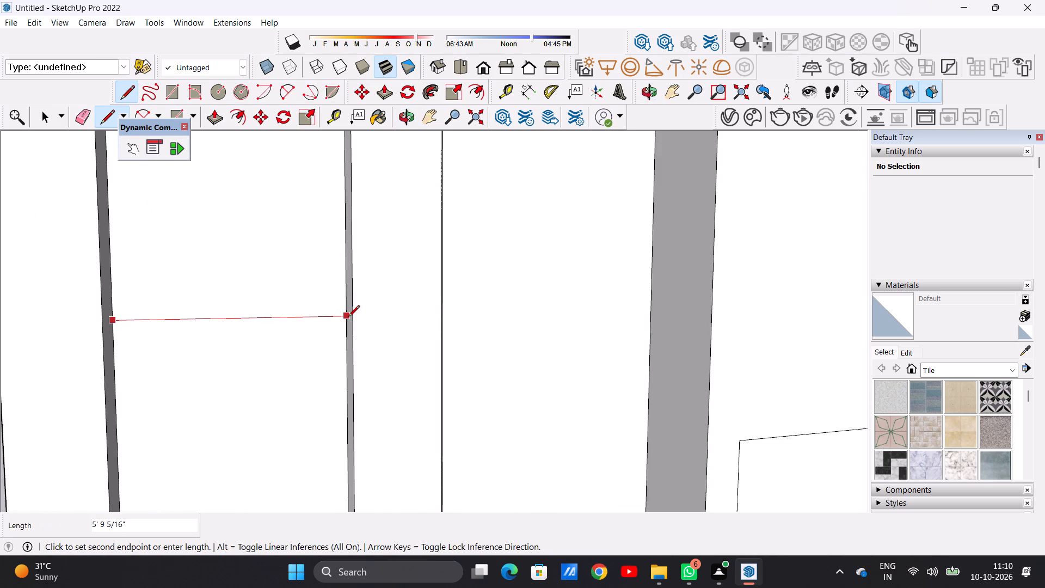
left_click(346, 318)
key("space")
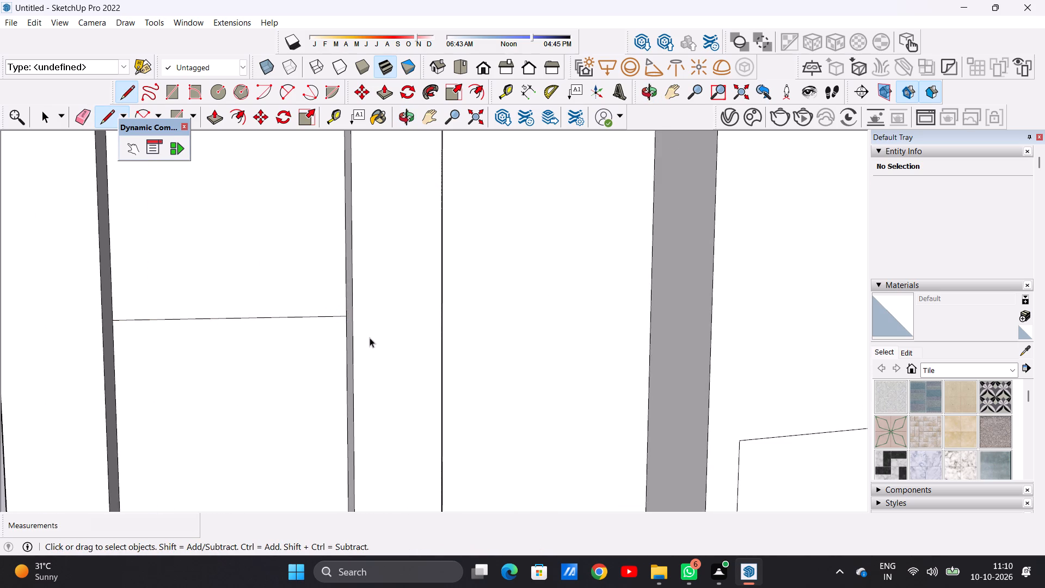
Move the new horizontal line about 10 3/4" straight up the recess's back face.
scroll(372, 338, "down", 20)
scroll(372, 338, "down", 5)
middle_click_drag(324, 339, 249, 346)
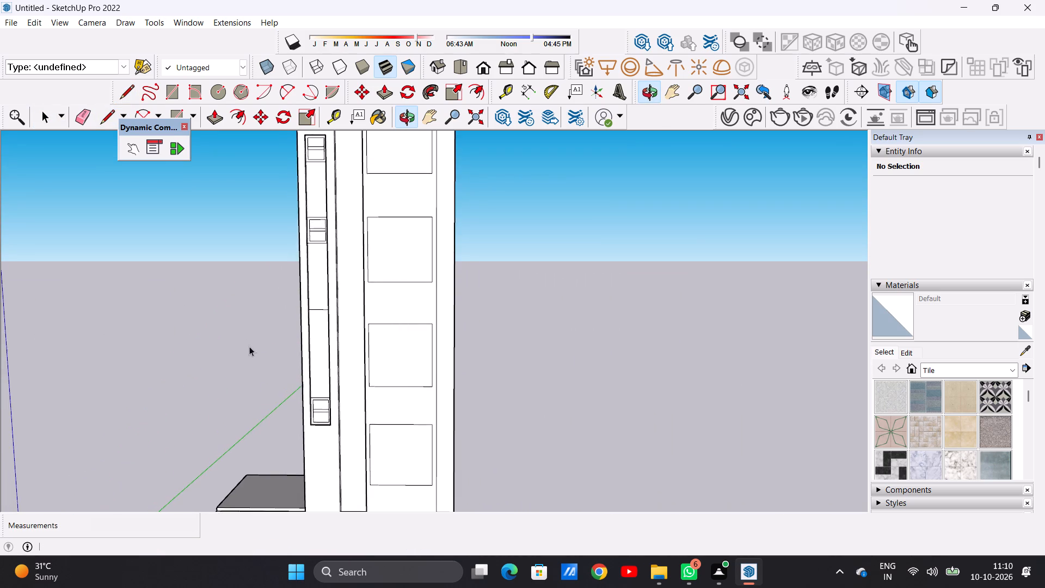
scroll(328, 332, "up", 5)
scroll(328, 350, "down", 11)
scroll(318, 327, "up", 5)
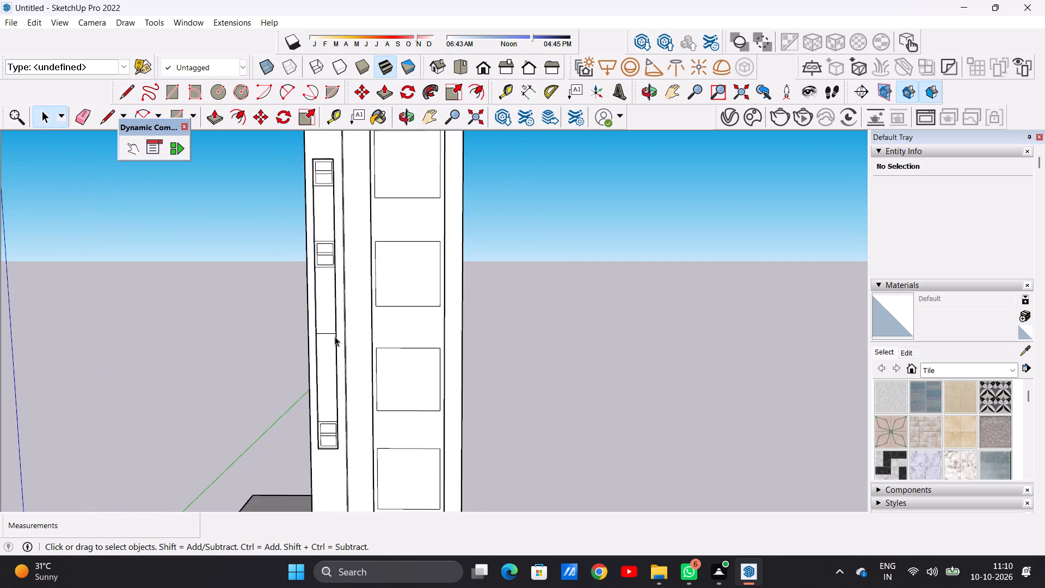
scroll(335, 336, "up", 8)
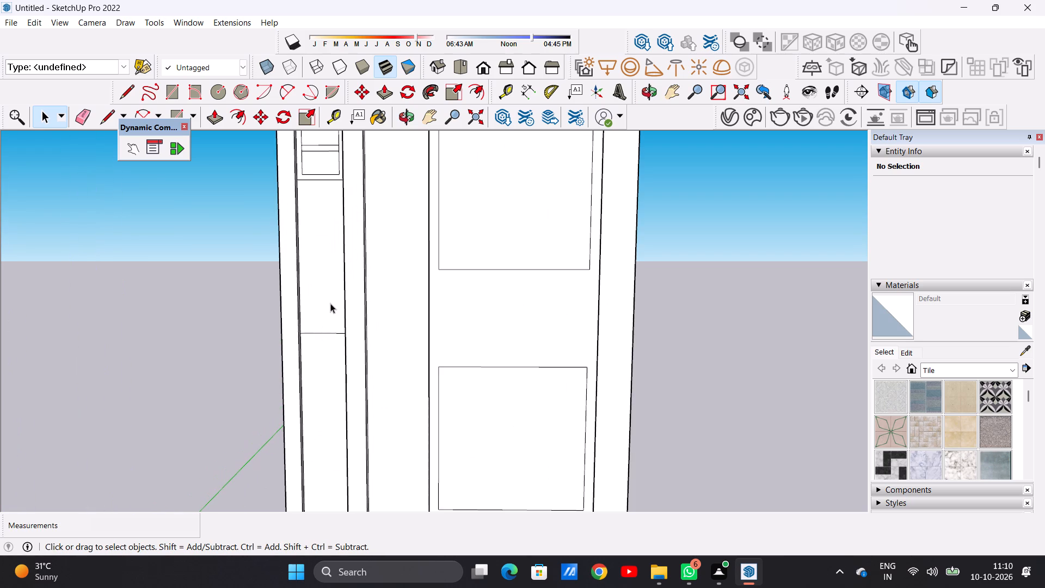
scroll(340, 313, "down", 7)
scroll(324, 338, "up", 4)
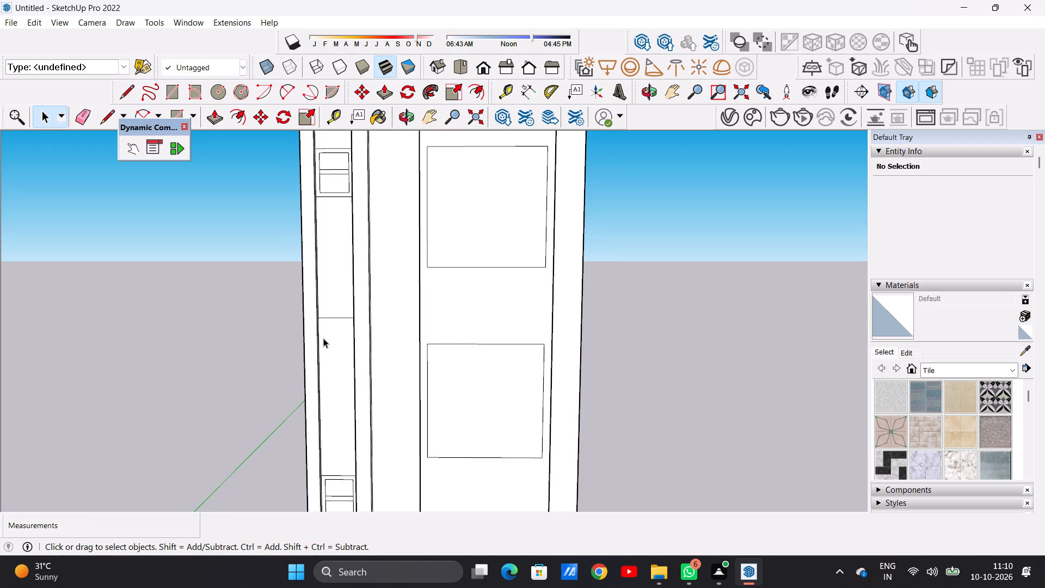
scroll(348, 384, "down", 10)
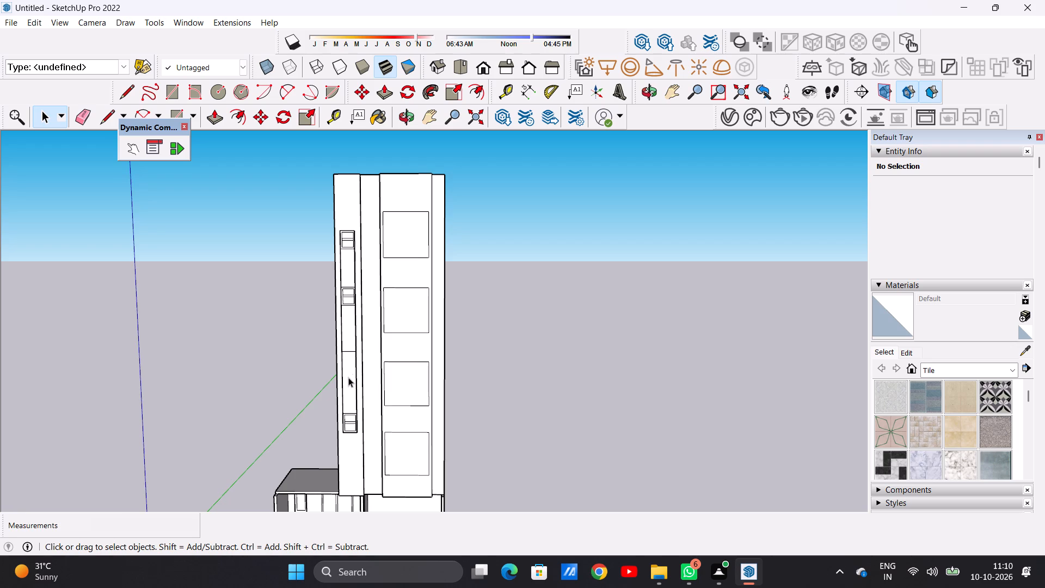
scroll(348, 377, "up", 8)
scroll(341, 345, "down", 2)
scroll(354, 335, "up", 6)
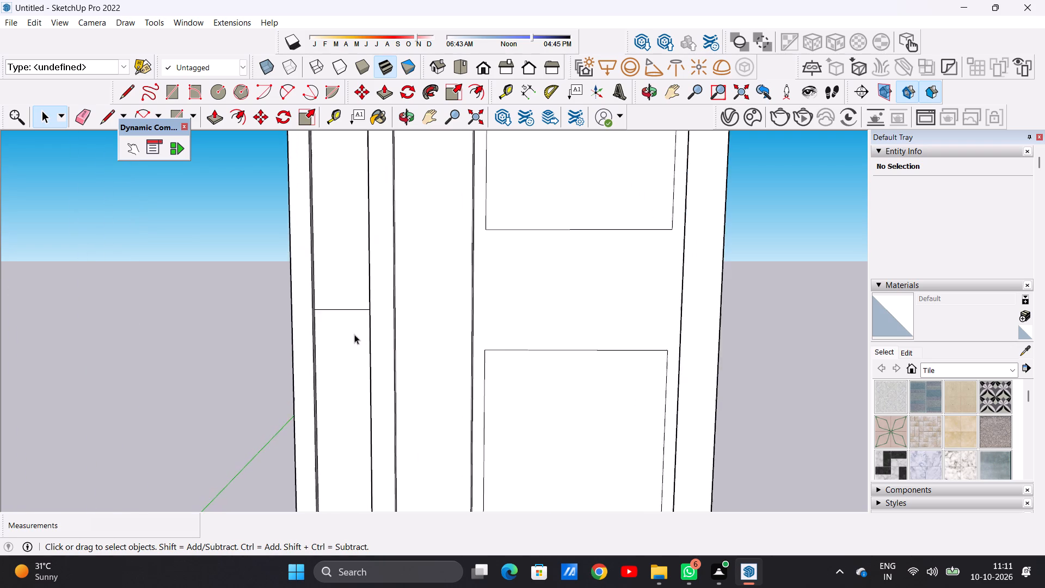
scroll(354, 334, "up", 9)
left_click(358, 299)
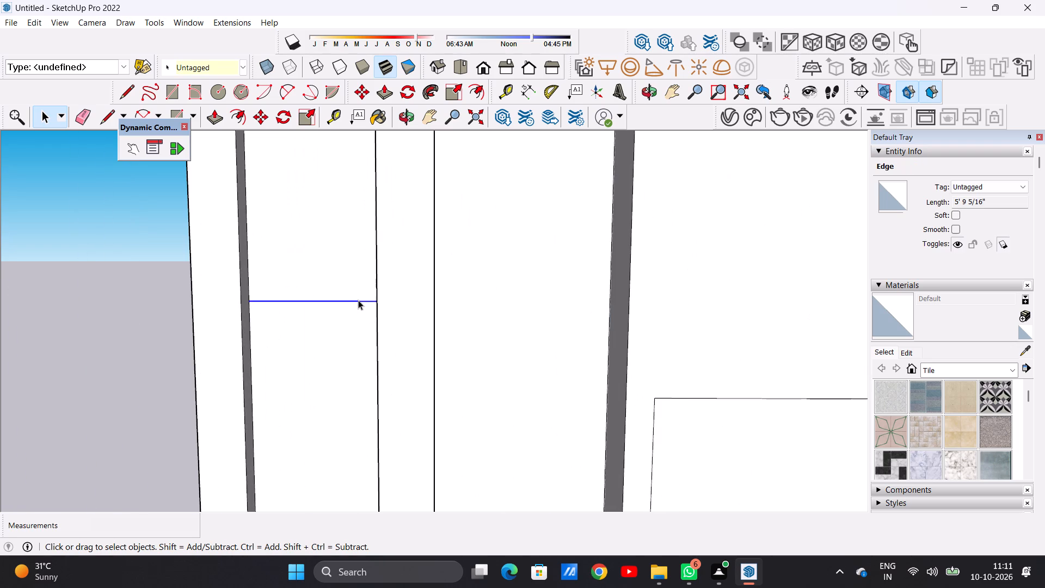
key("m")
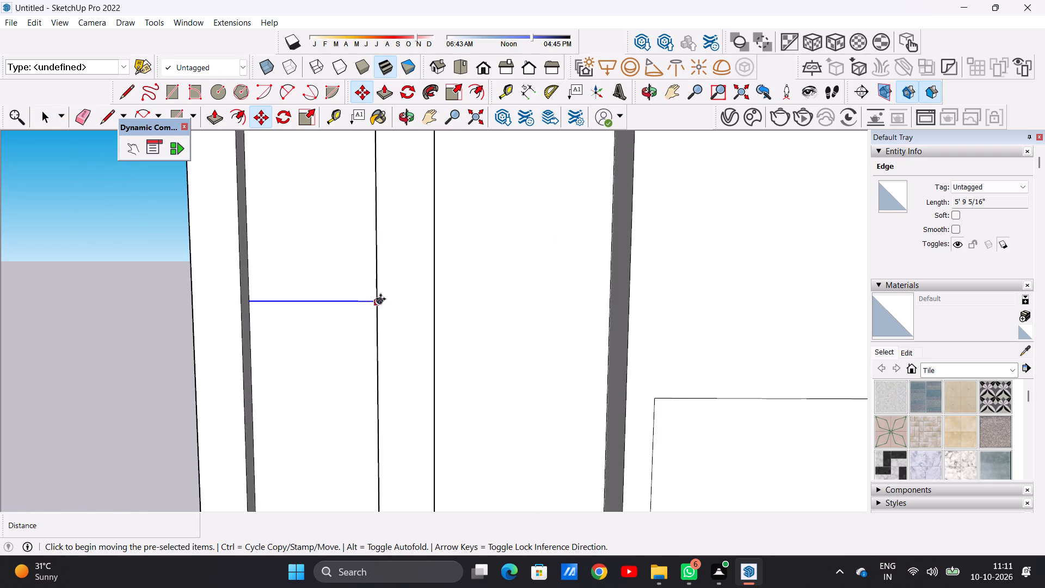
middle_click_drag(309, 332, 386, 336)
scroll(384, 303, "up", 6)
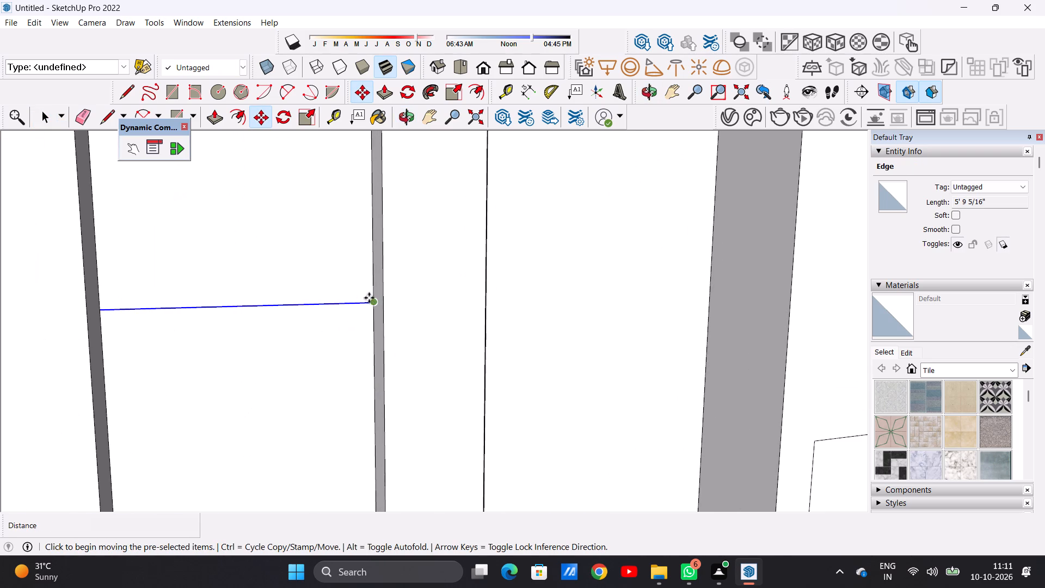
left_click(373, 302)
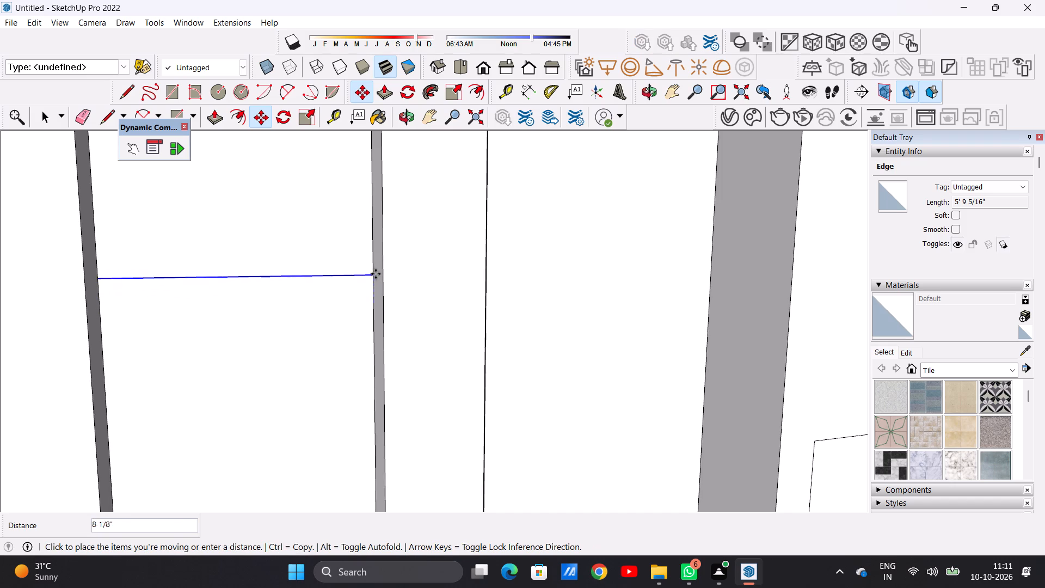
left_click(374, 265)
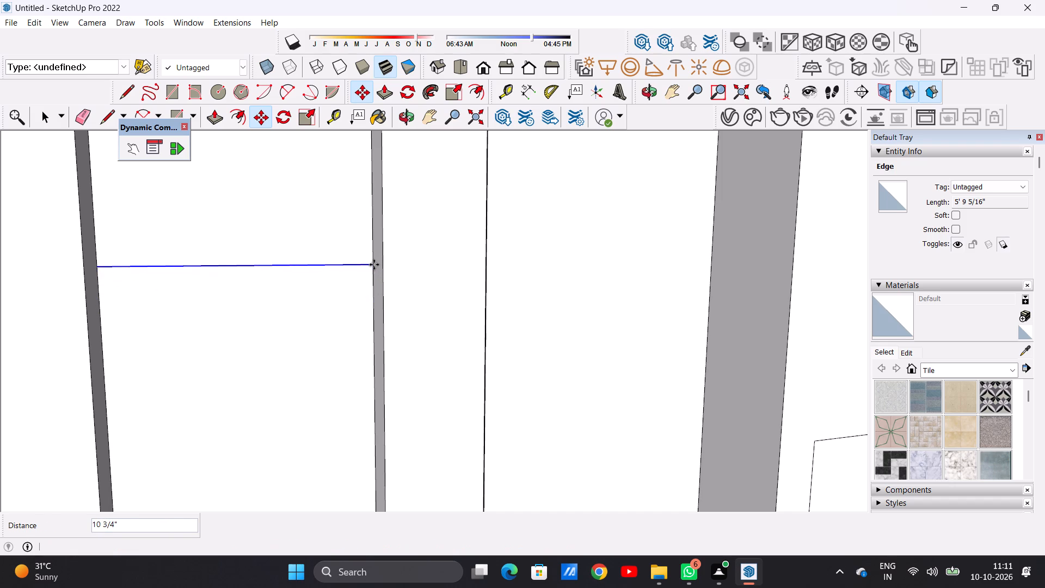
key("space")
scroll(368, 324, "down", 13)
left_click(198, 345)
Draw a second horizontal line about 5' 9" long across the recess's back face, just below the line between the middle and bottom windows.
scroll(481, 362, "down", 3)
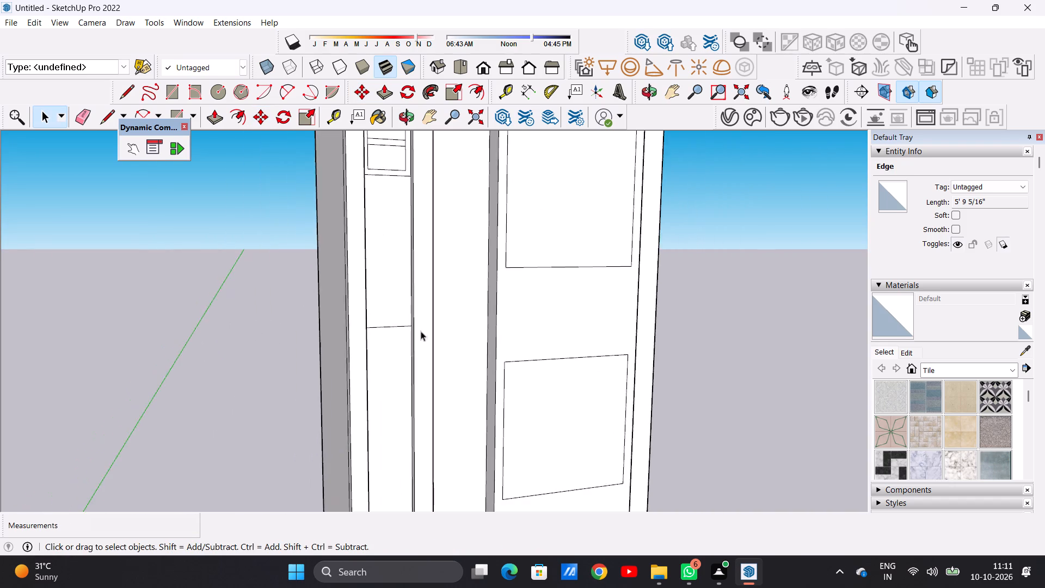
scroll(421, 331, "down", 11)
middle_click_drag(396, 359, 239, 355)
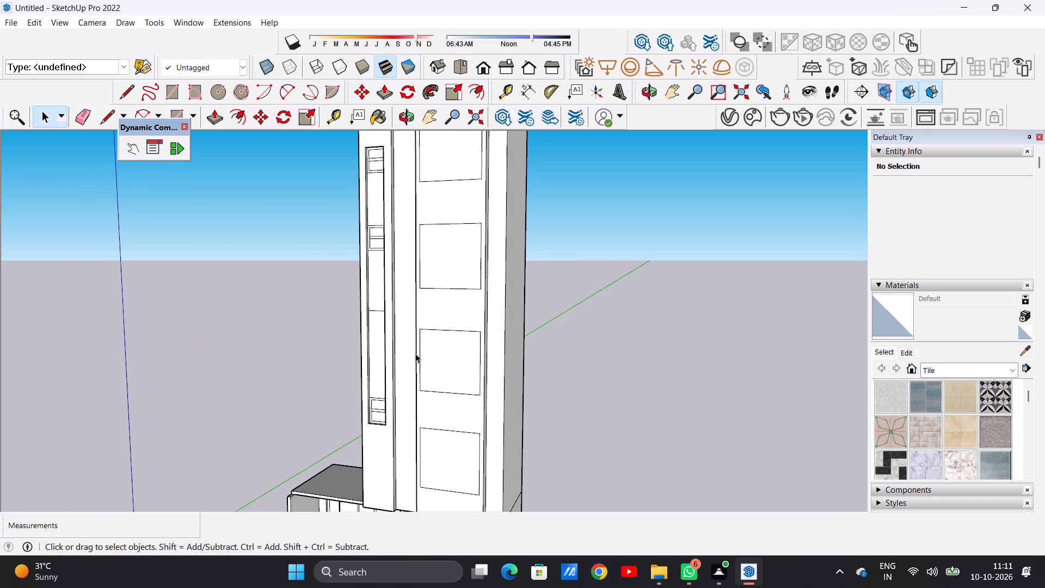
middle_click_drag(399, 356, 360, 357)
scroll(377, 335, "up", 15)
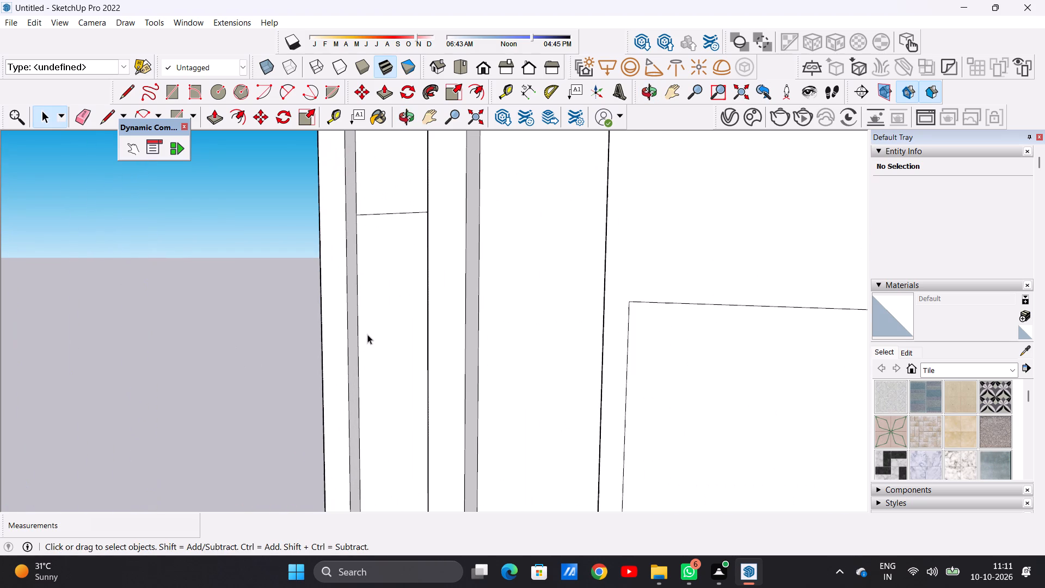
key("l")
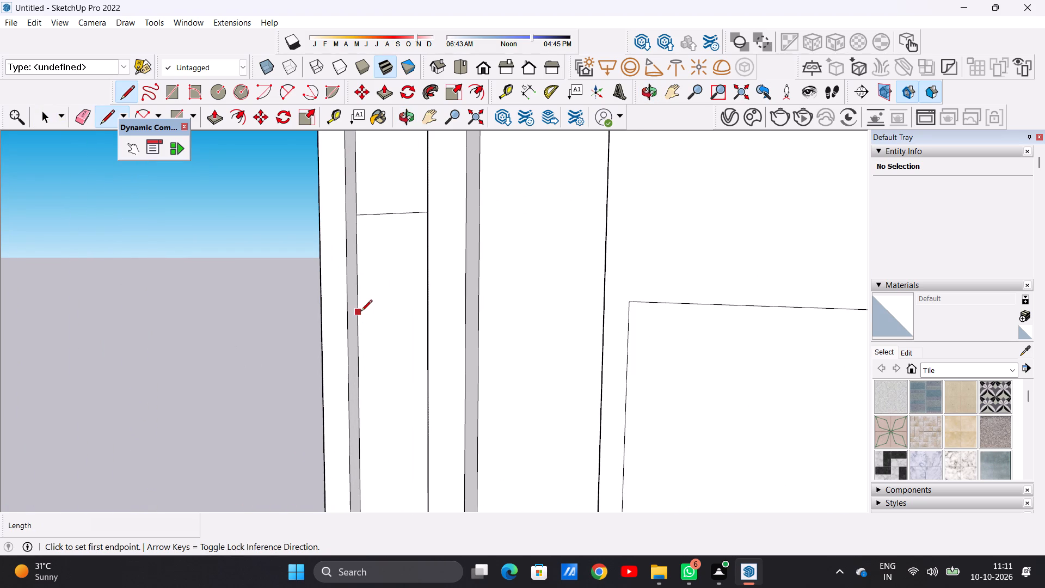
left_click(361, 314)
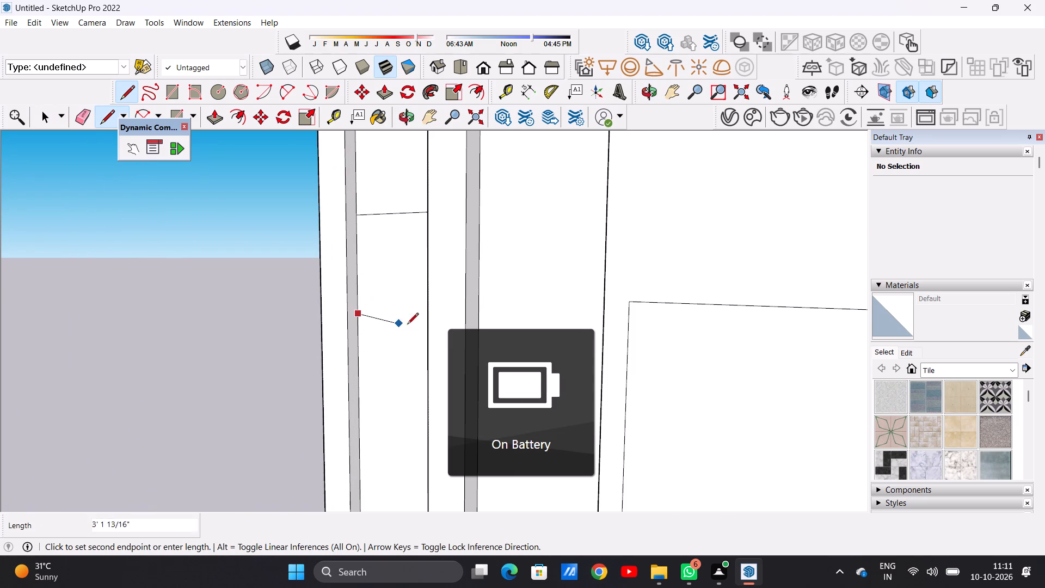
middle_click_drag(376, 317, 524, 309)
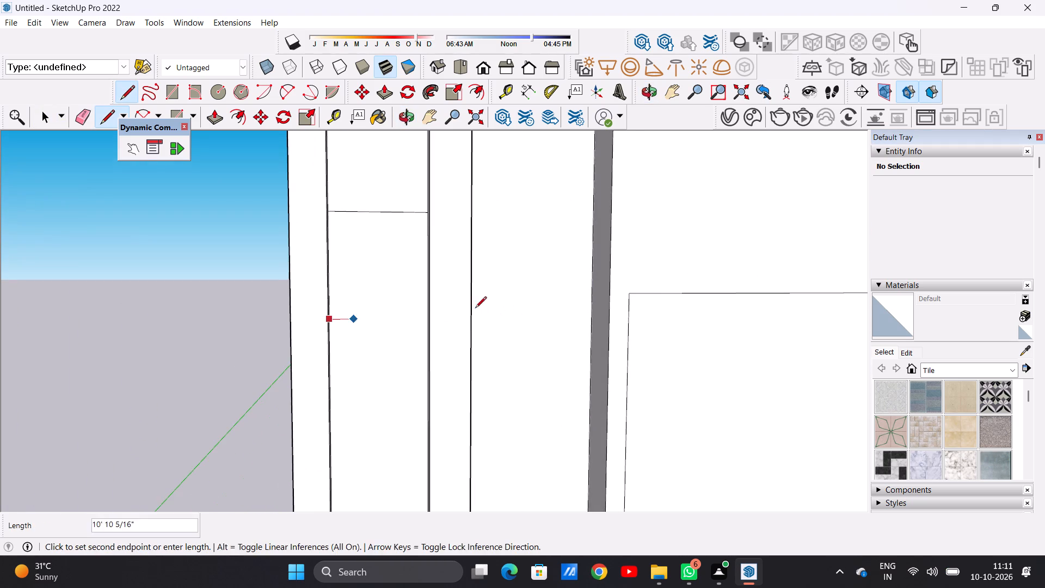
middle_click_drag(396, 315, 458, 327)
scroll(446, 329, "up", 12)
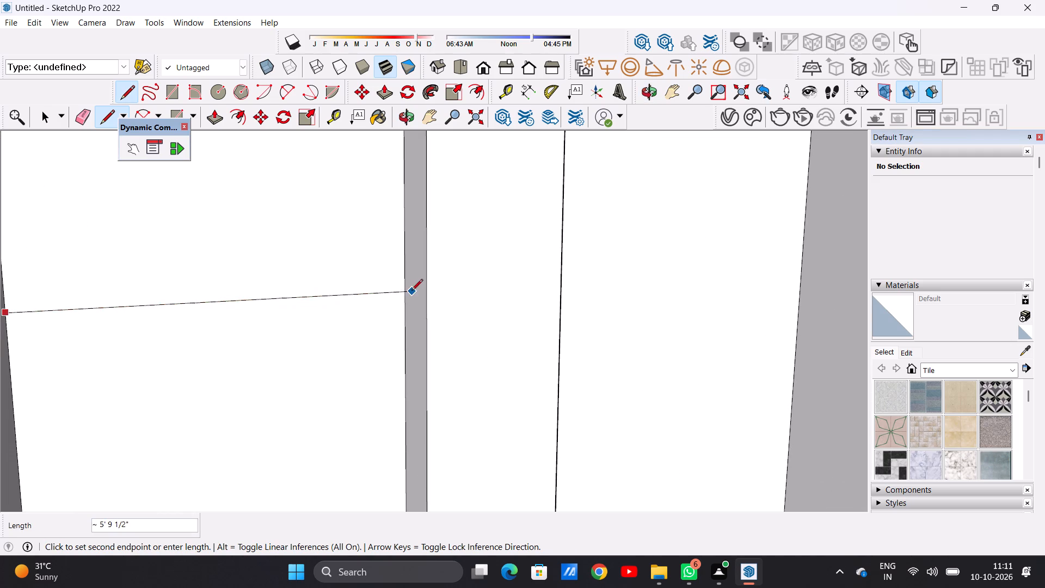
left_click(407, 298)
key("space")
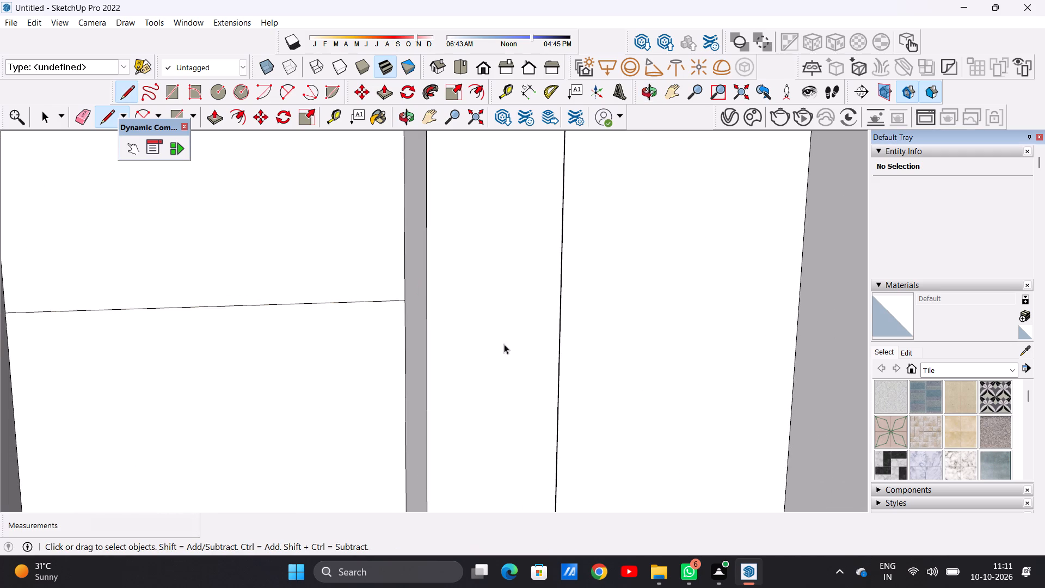
Offset the outline of the new panel between those two lines inward by about 6 9/16" to form a window frame.
scroll(520, 356, "down", 18)
middle_click_drag(429, 331, 315, 309)
scroll(403, 352, "down", 3)
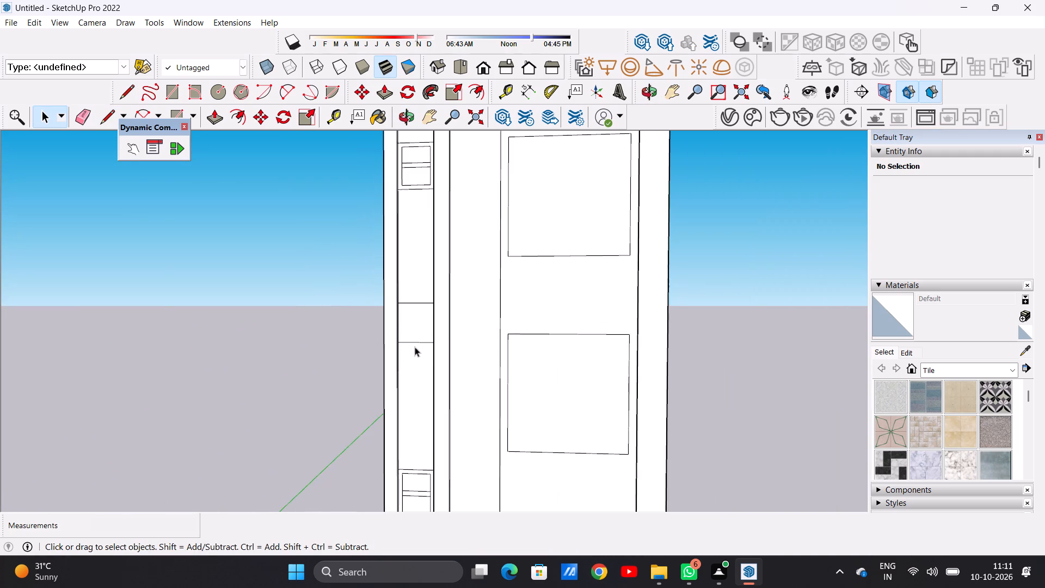
scroll(415, 347, "down", 13)
scroll(444, 322, "up", 9)
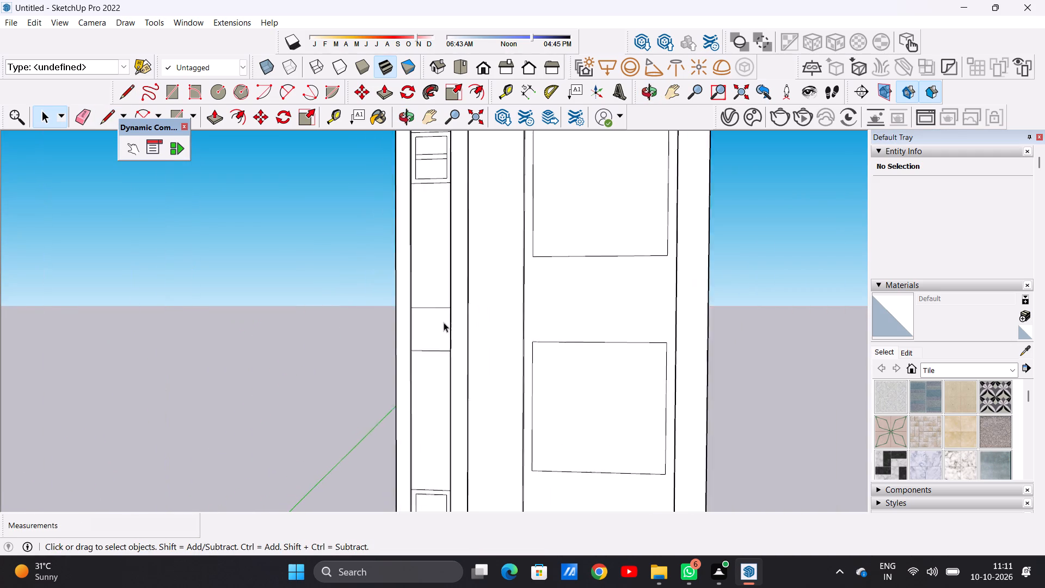
scroll(444, 322, "up", 10)
type("OF")
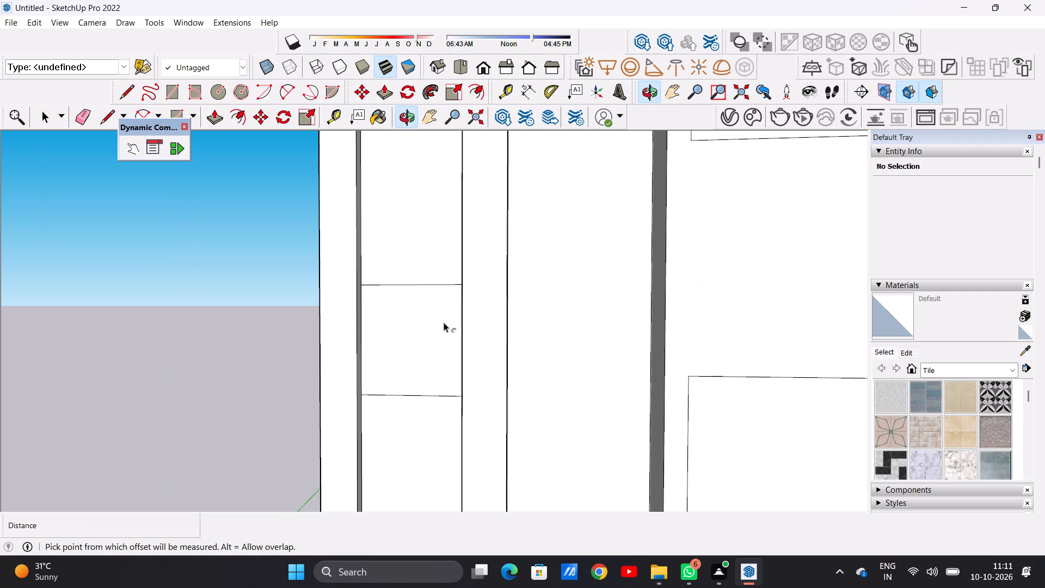
left_click(418, 304)
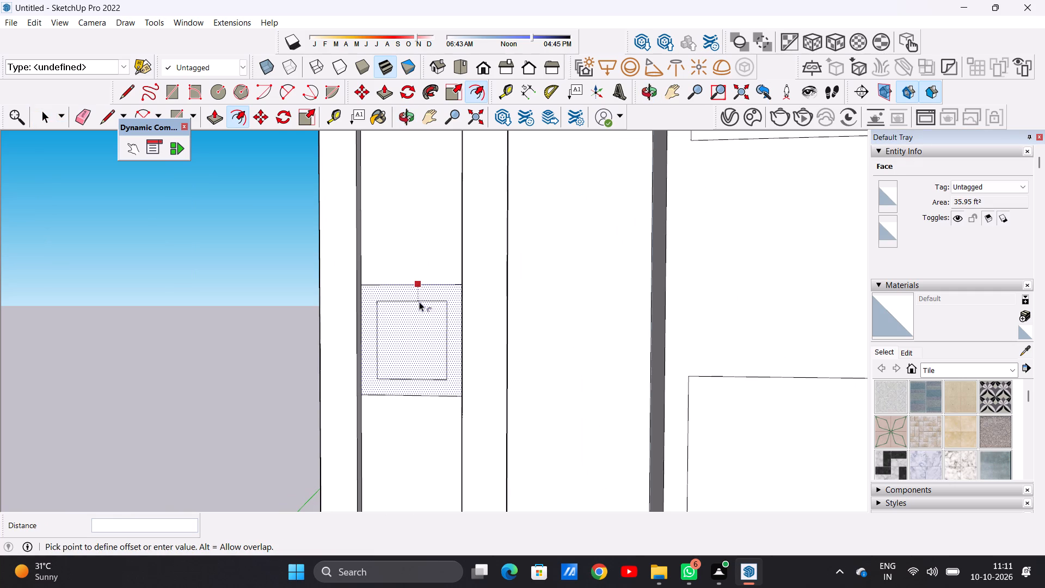
left_click(420, 295)
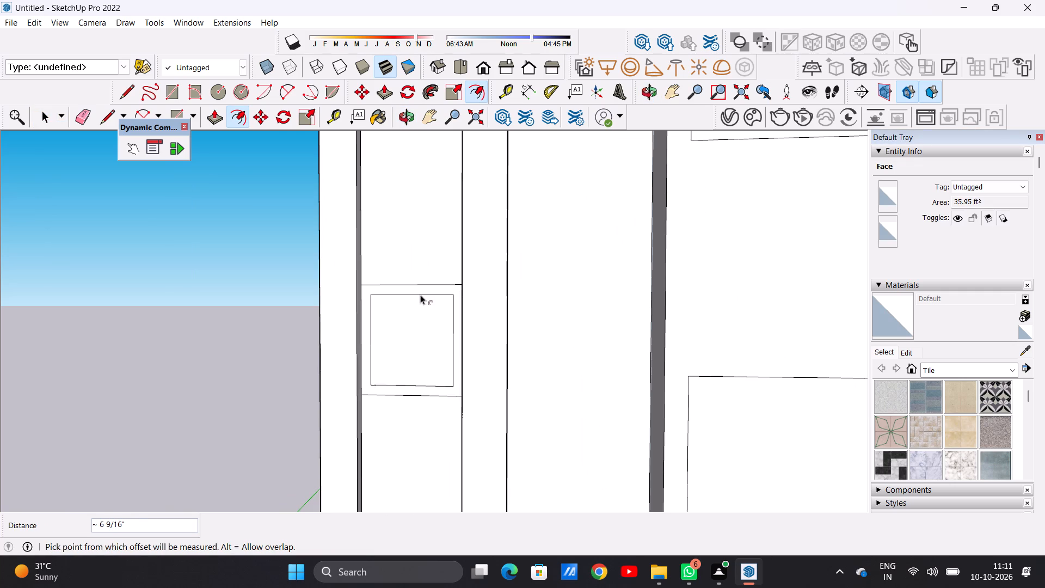
key("space")
Draw two closely spaced horizontal lines about 4' 8 3/16" long across the new window's inner rectangle to form a middle bar.
scroll(431, 354, "down", 20)
scroll(431, 354, "down", 3)
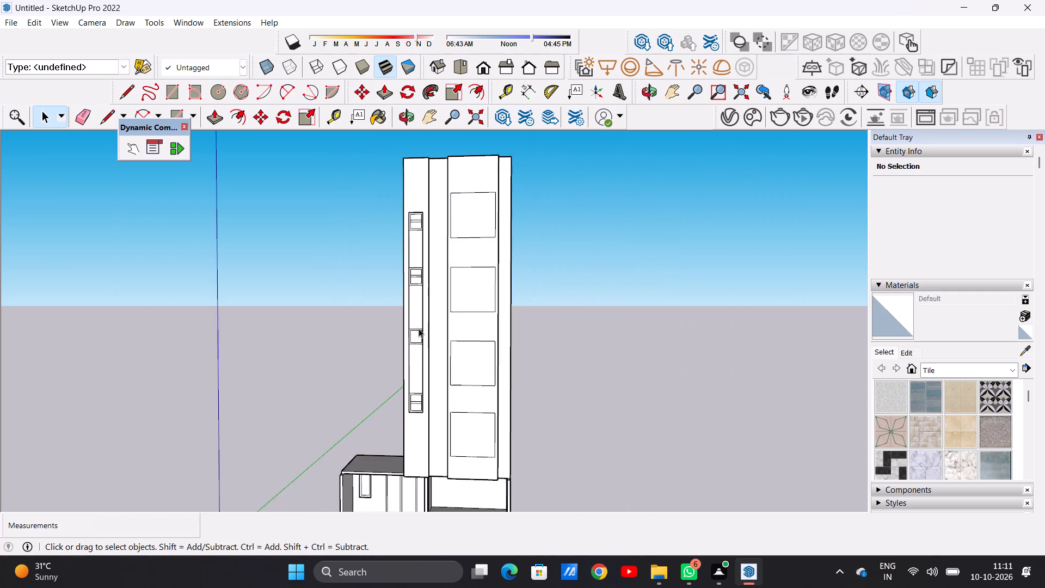
scroll(420, 338, "up", 10)
scroll(420, 341, "down", 1)
scroll(420, 341, "up", 12)
key("l")
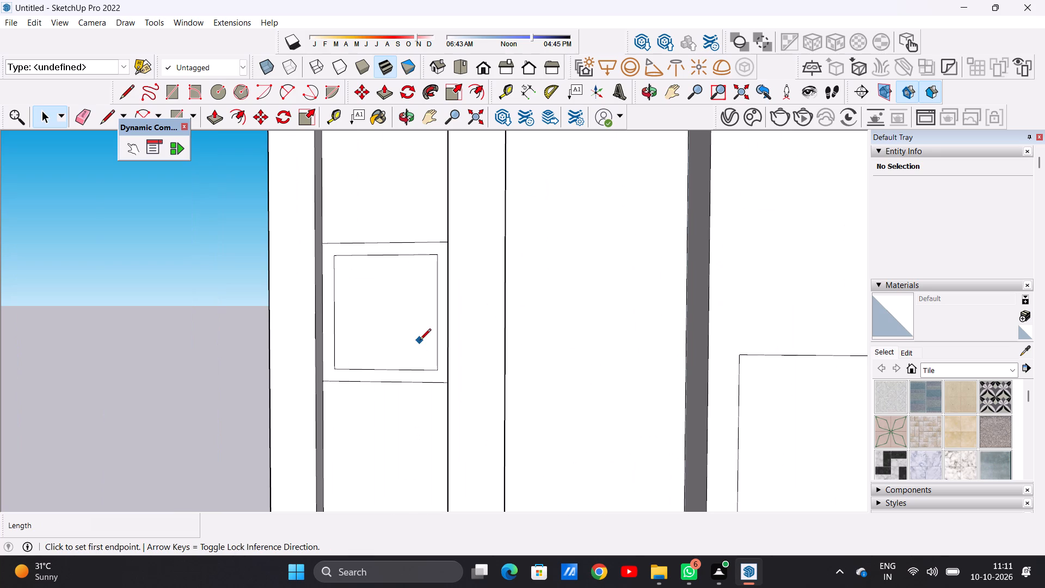
scroll(414, 327, "up", 6)
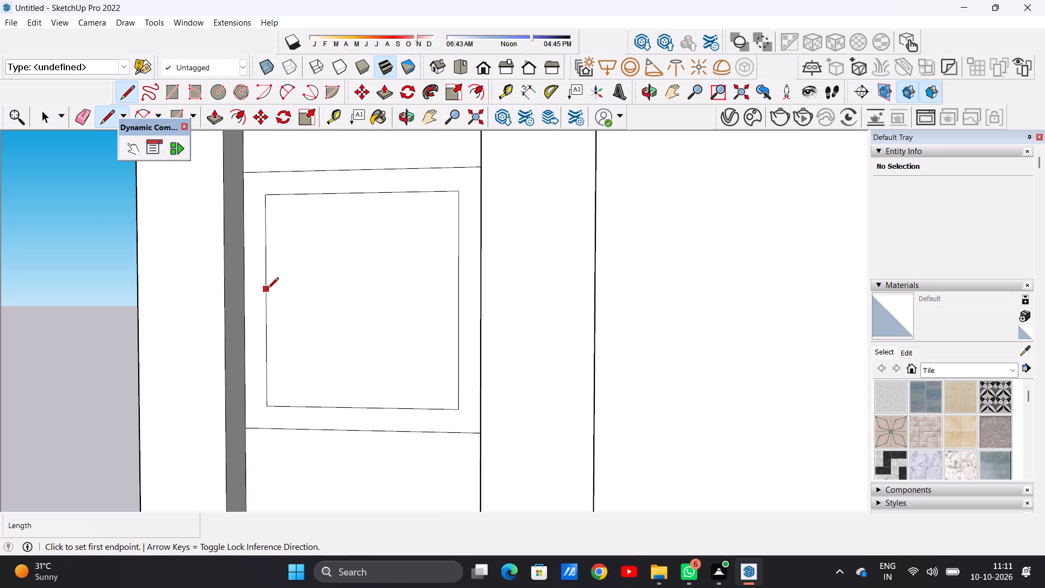
left_click(267, 290)
left_click(458, 290)
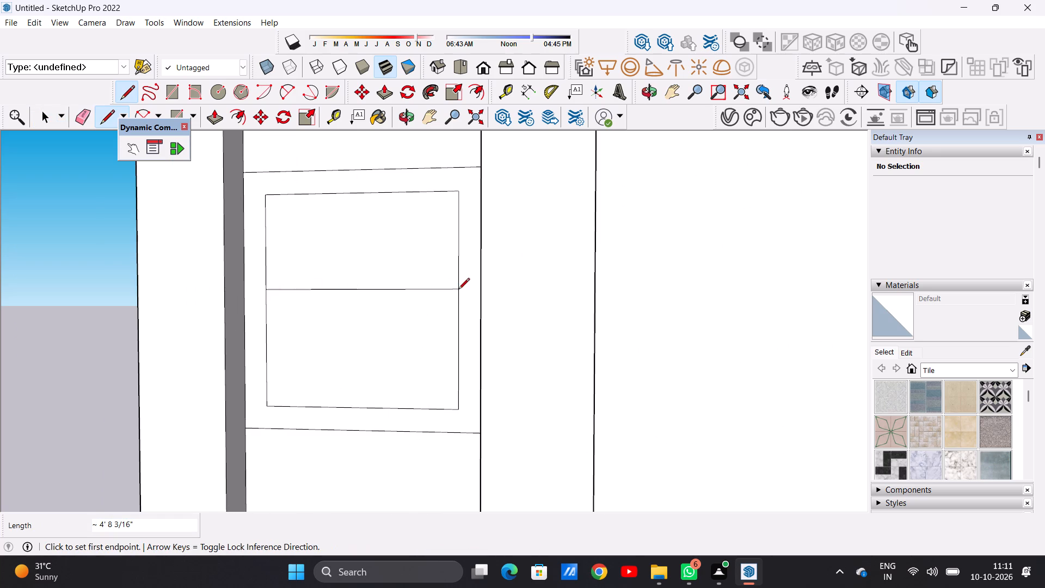
left_click(268, 311)
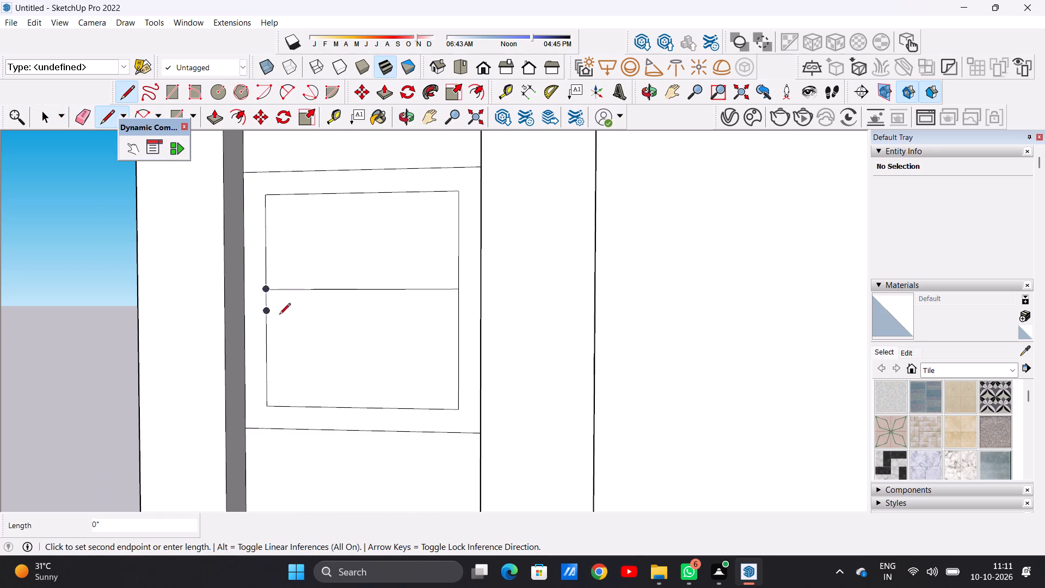
left_click(456, 313)
key("space")
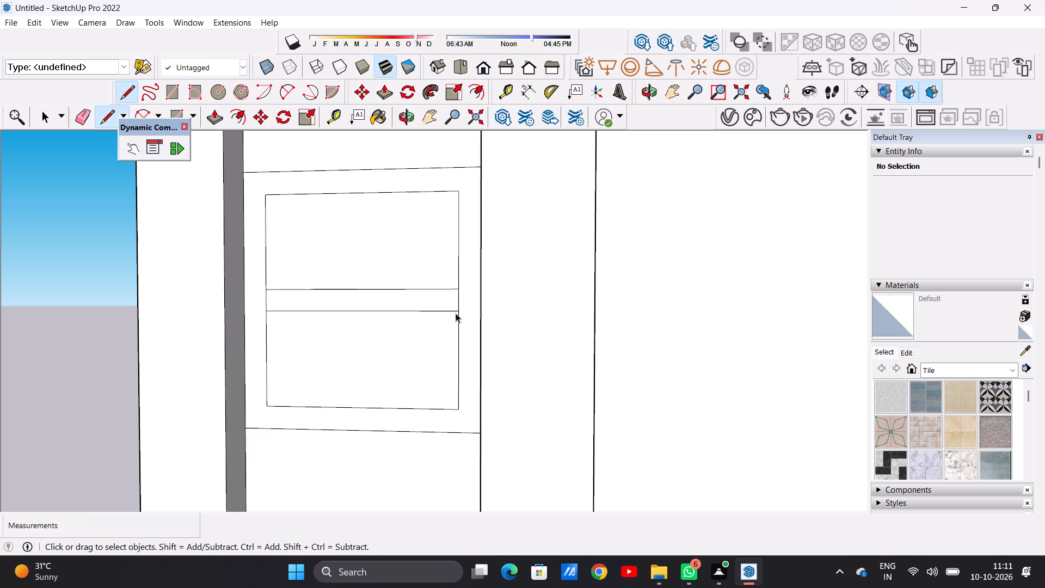
Examine the windows along the tall recess and the overall front of the tower above its base.
scroll(441, 384, "down", 20)
scroll(441, 384, "down", 10)
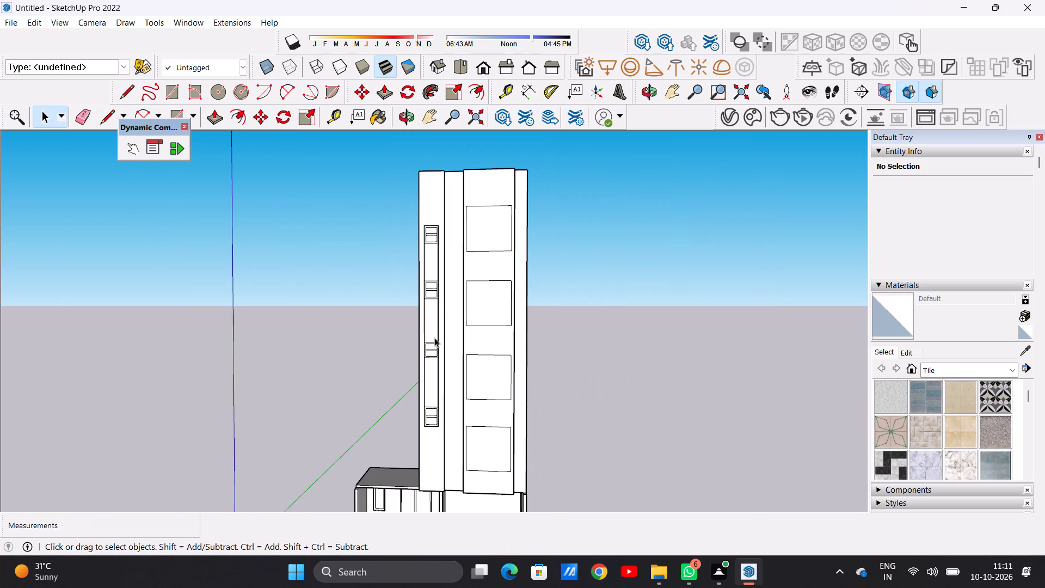
scroll(448, 358, "up", 4)
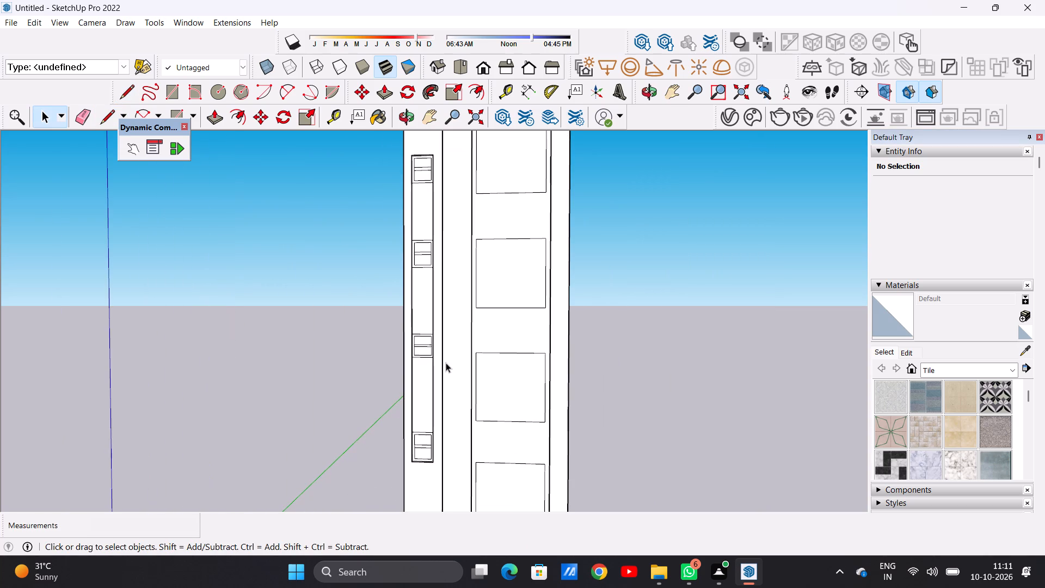
middle_click_drag(448, 384, 441, 395)
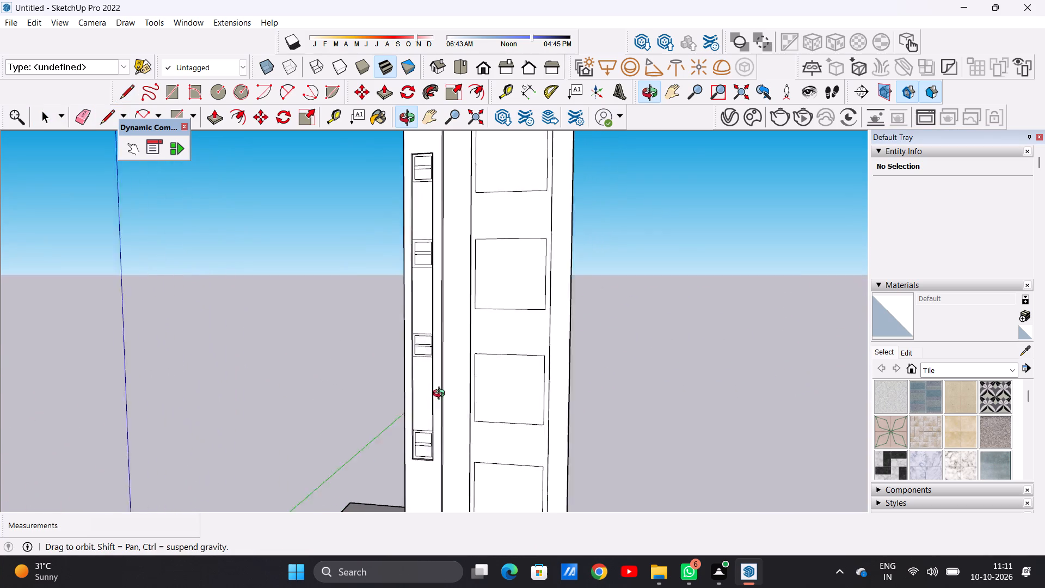
middle_click_drag(441, 395, 467, 383)
scroll(451, 392, "down", 12)
scroll(481, 419, "up", 7)
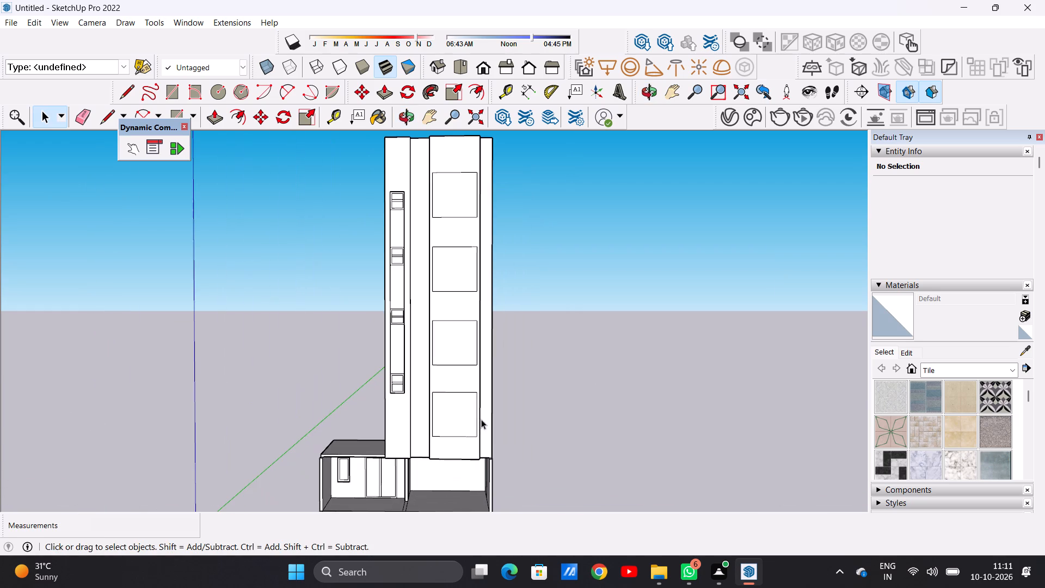
scroll(485, 418, "down", 1)
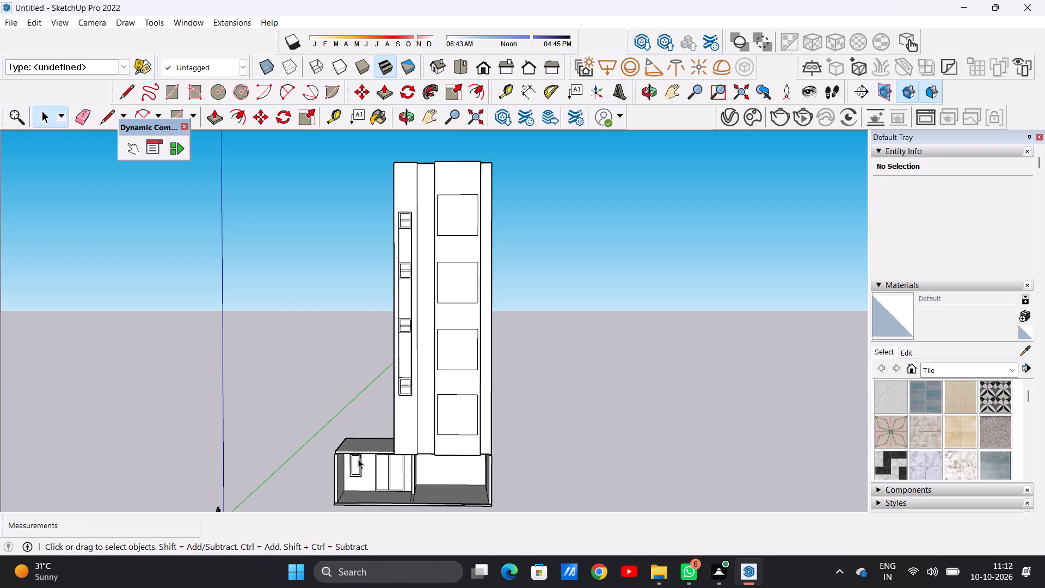
scroll(379, 445, "down", 3)
Push/Pull the tower's plain side face outward about 26' 8 5/8", to the outer end of the lower base block.
middle_click_drag(340, 420, 465, 443)
middle_click_drag(402, 402, 423, 407)
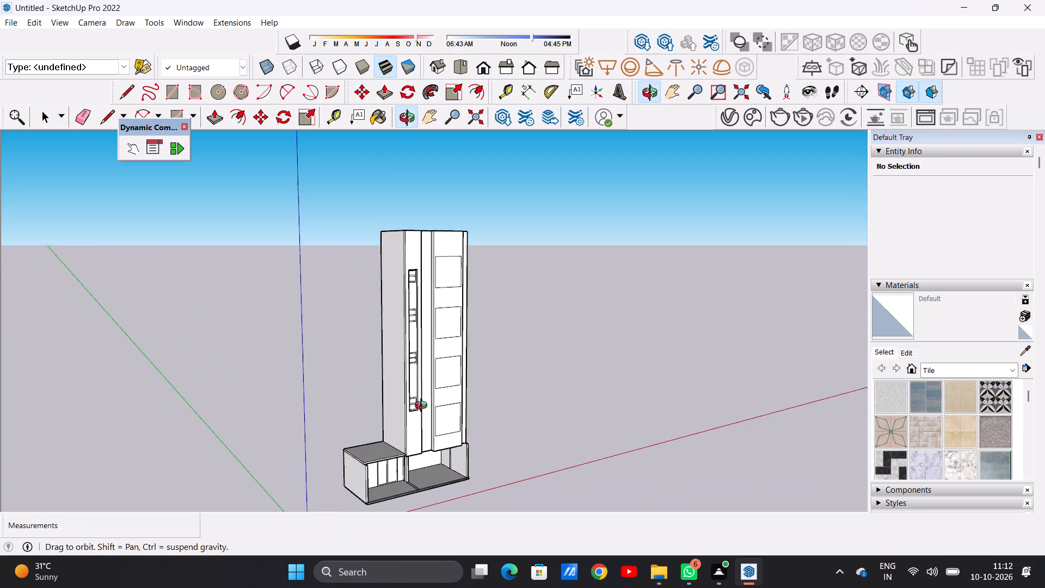
middle_click_drag(423, 407, 427, 406)
scroll(390, 414, "up", 9)
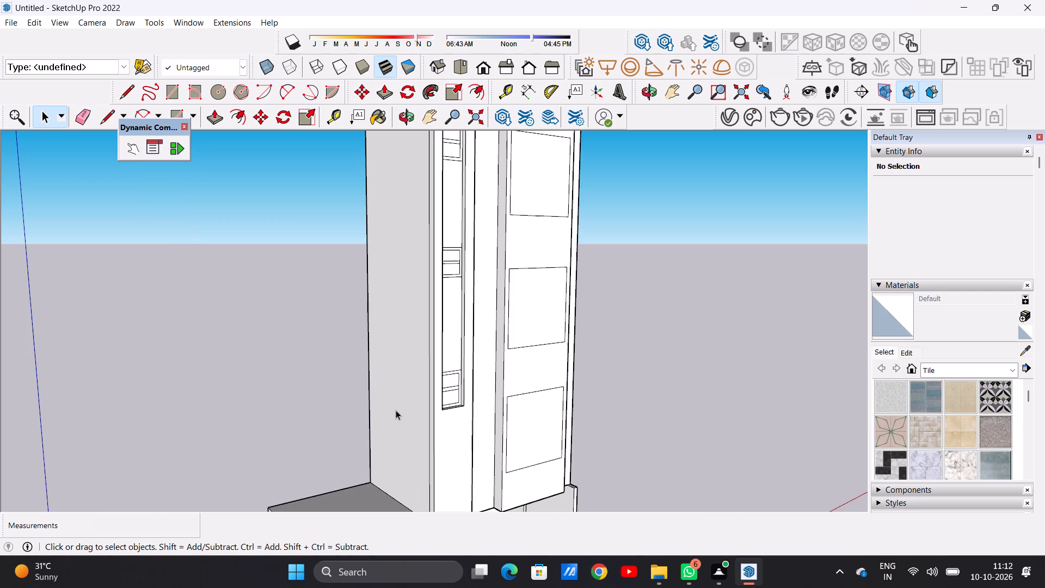
scroll(396, 410, "up", 1)
scroll(396, 410, "down", 9)
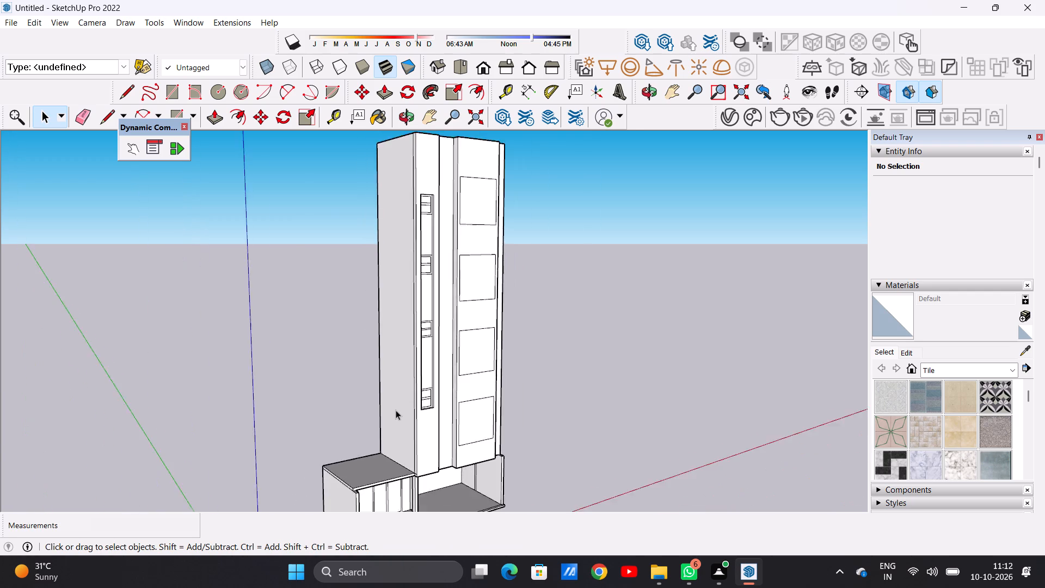
scroll(396, 410, "down", 3)
scroll(397, 365, "up", 6)
key("p")
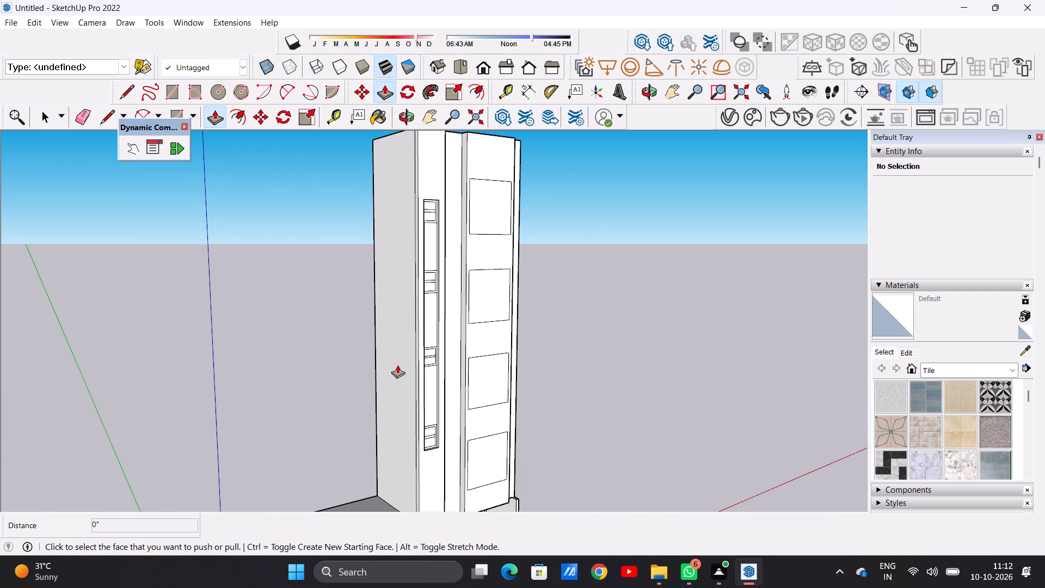
left_click(394, 336)
scroll(331, 354, "down", 5)
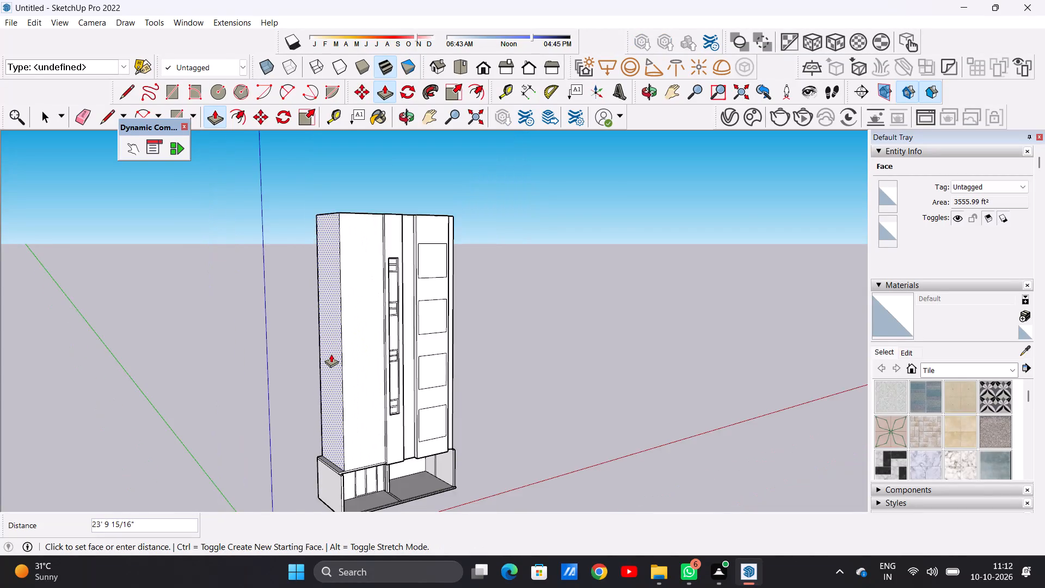
scroll(331, 354, "down", 4)
scroll(325, 418, "up", 19)
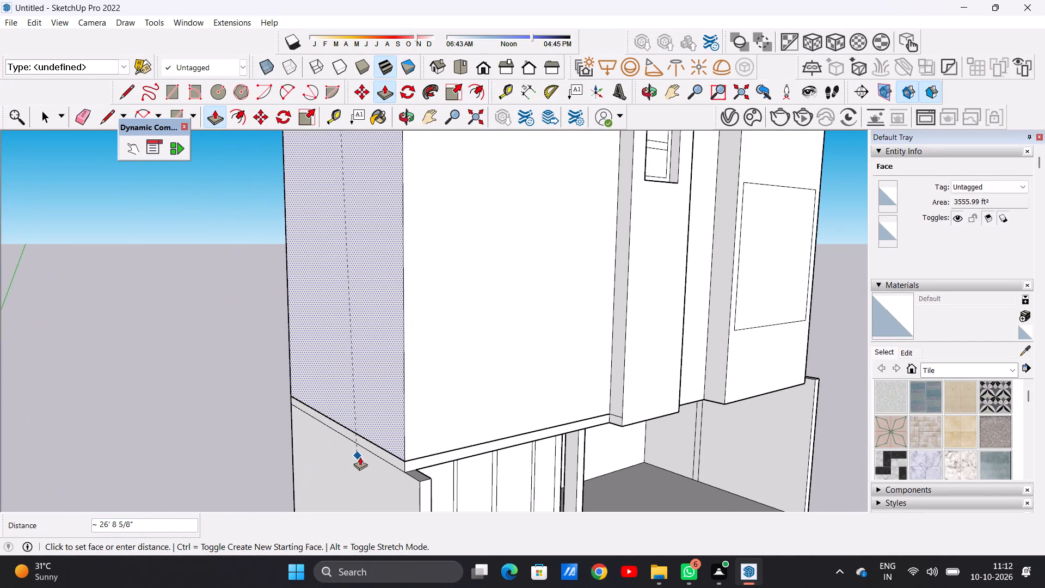
left_click(402, 462)
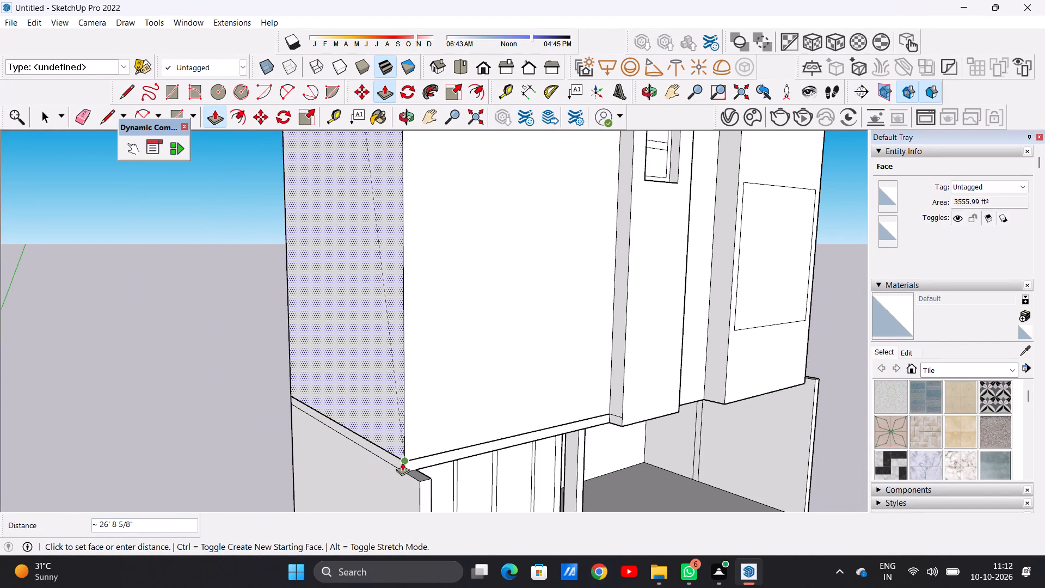
key("space")
Examine the widened tower from the front and the side, including its window recess and the base below.
scroll(509, 479, "down", 19)
middle_click_drag(565, 380, 427, 350)
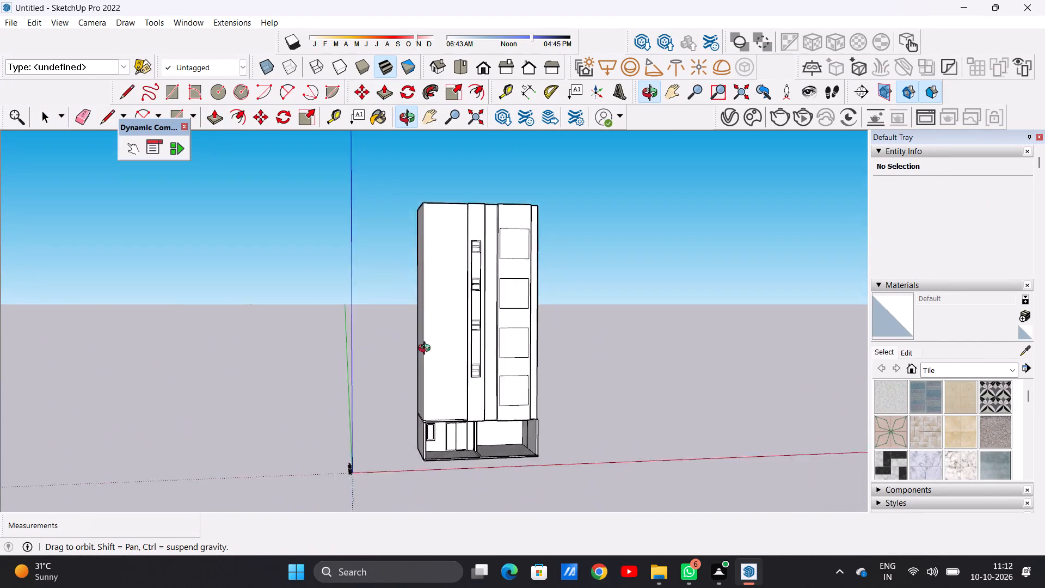
middle_click_drag(427, 350, 427, 373)
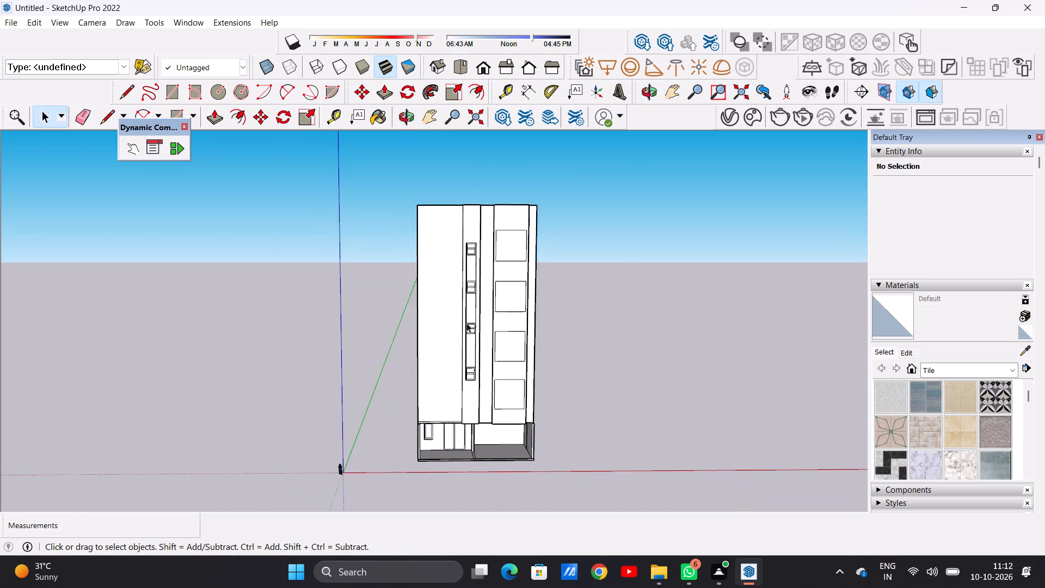
scroll(466, 323, "up", 15)
scroll(466, 326, "down", 13)
middle_click_drag(460, 346, 462, 389)
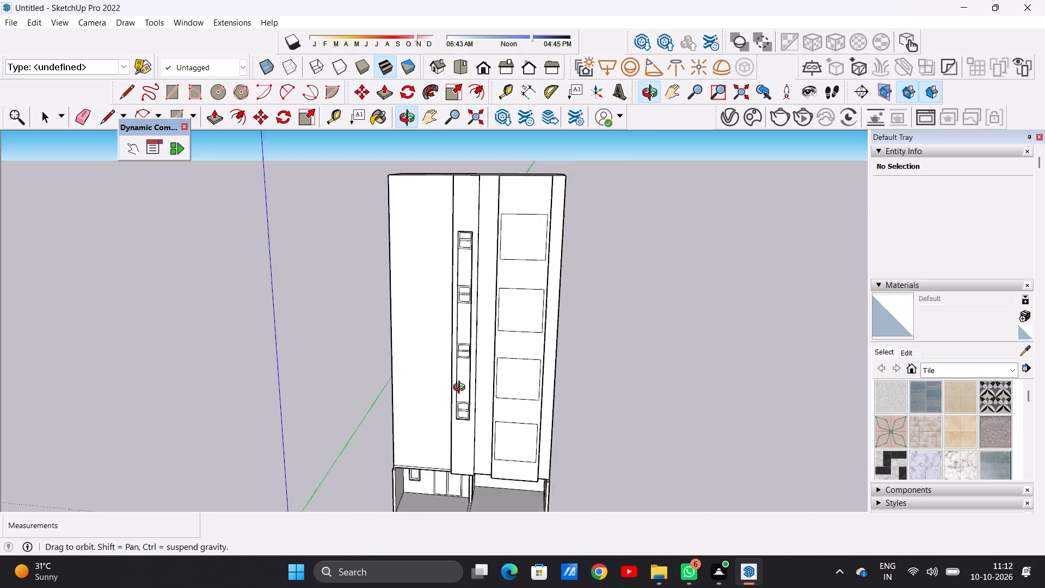
middle_click_drag(462, 389, 566, 383)
scroll(500, 399, "up", 16)
scroll(394, 387, "down", 19)
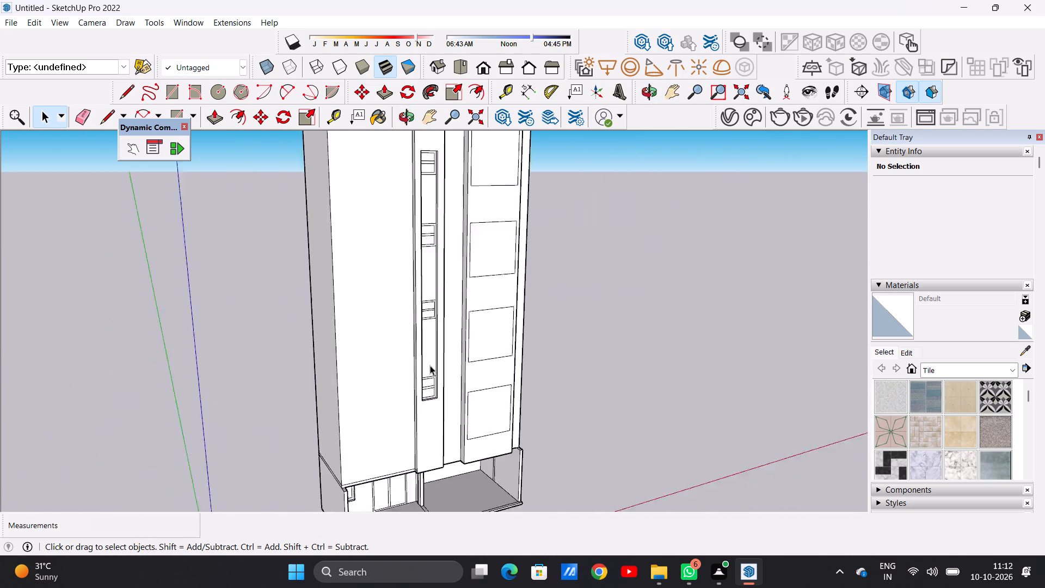
Examine the tower's front, including the barred windows along the tall recess, the large square panels and the base.
scroll(430, 365, "down", 2)
middle_click_drag(496, 381, 107, 360)
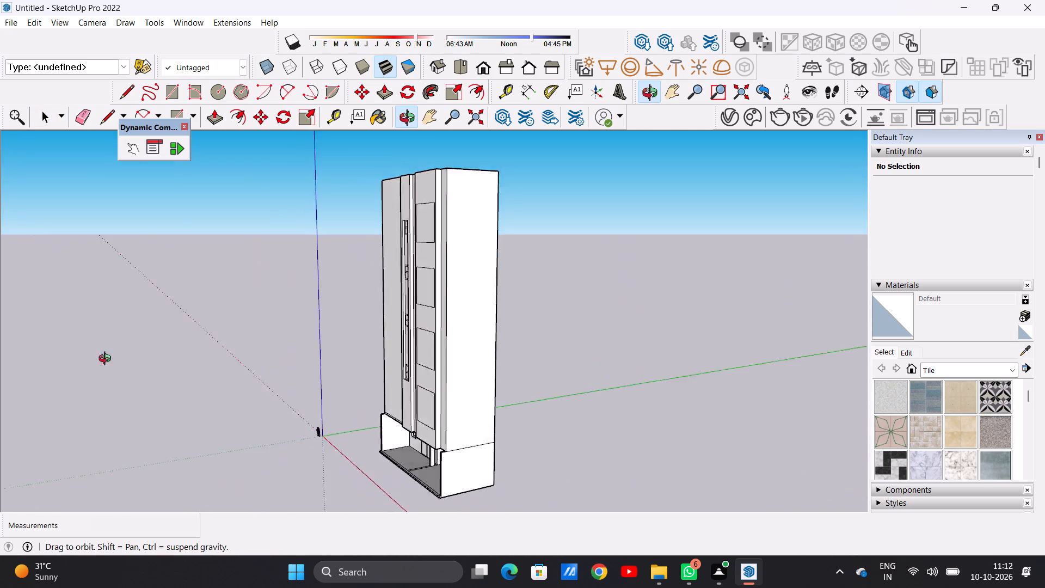
middle_click_drag(107, 360, 385, 350)
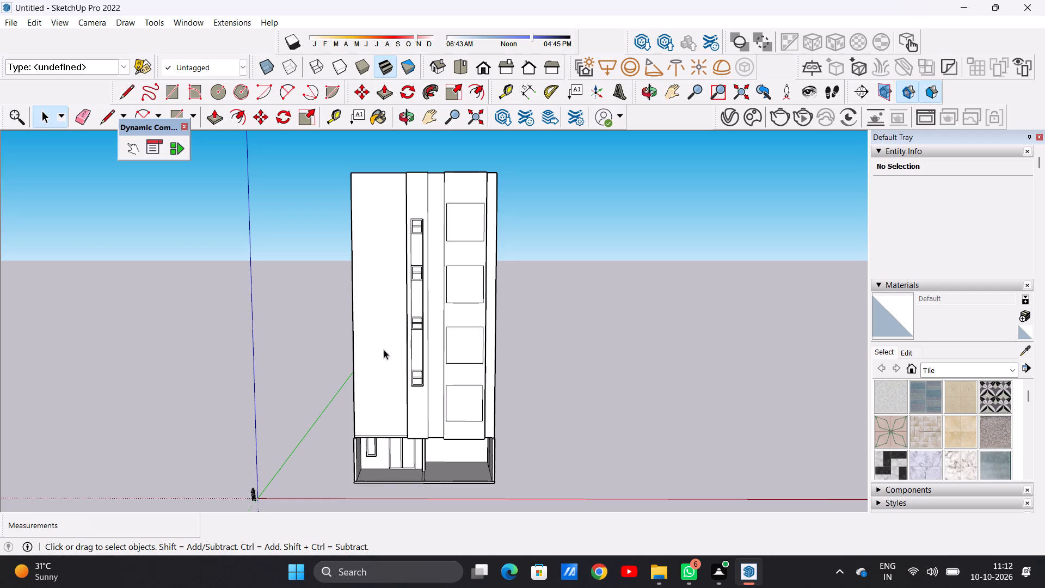
scroll(391, 348, "down", 18)
scroll(390, 329, "down", 15)
scroll(403, 321, "up", 8)
scroll(398, 324, "down", 1)
scroll(398, 324, "up", 10)
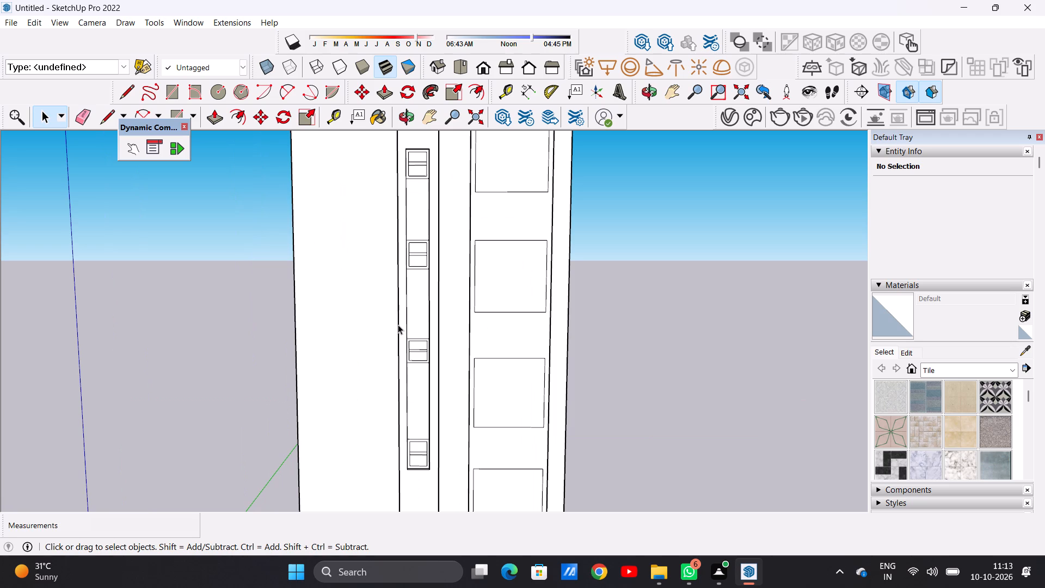
scroll(415, 308, "down", 8)
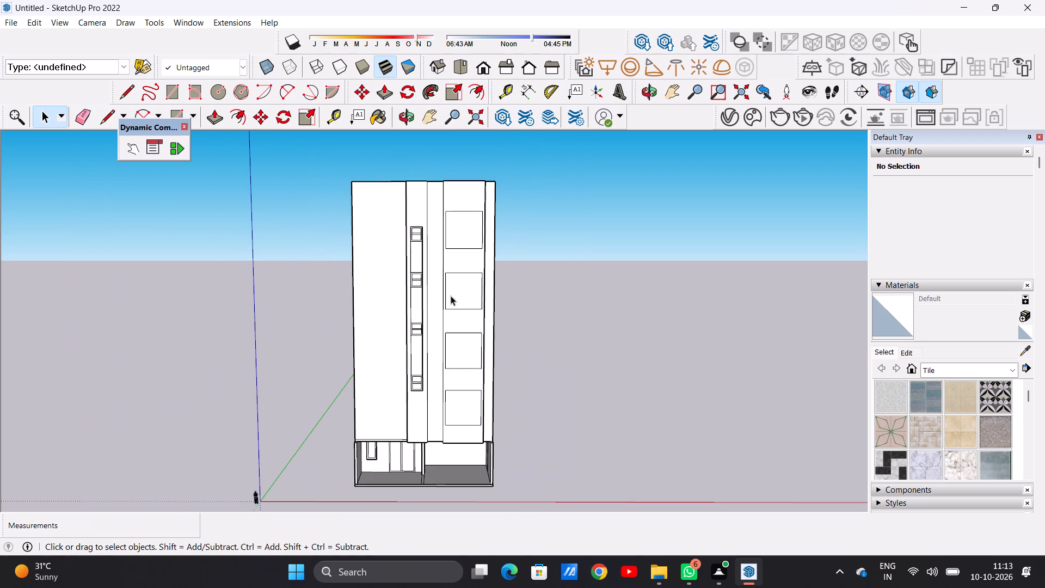
middle_click_drag(463, 282, 334, 307)
scroll(405, 303, "up", 13)
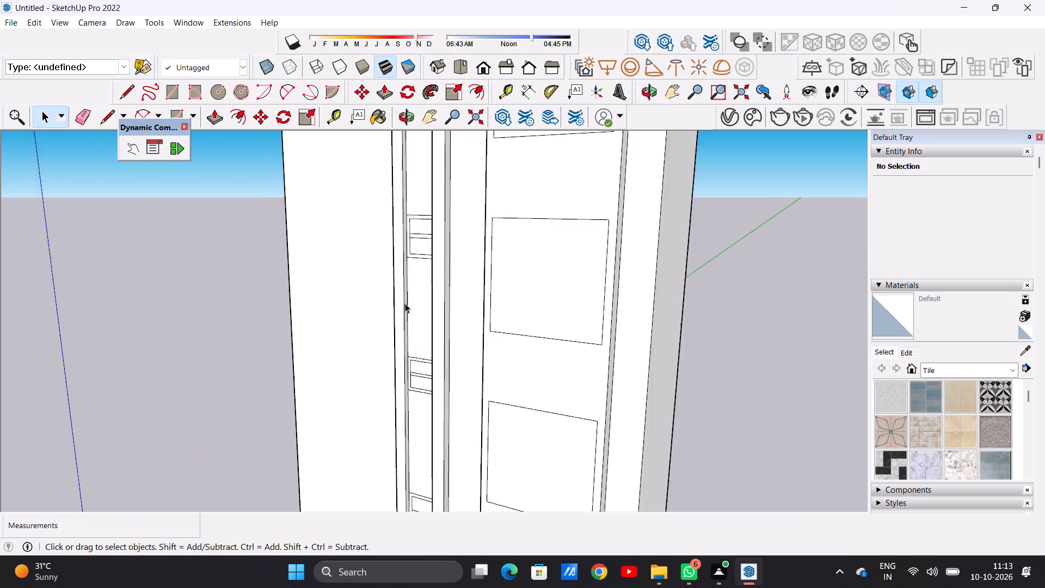
scroll(405, 303, "up", 2)
scroll(405, 303, "down", 18)
middle_click_drag(400, 305, 540, 296)
scroll(422, 363, "up", 7)
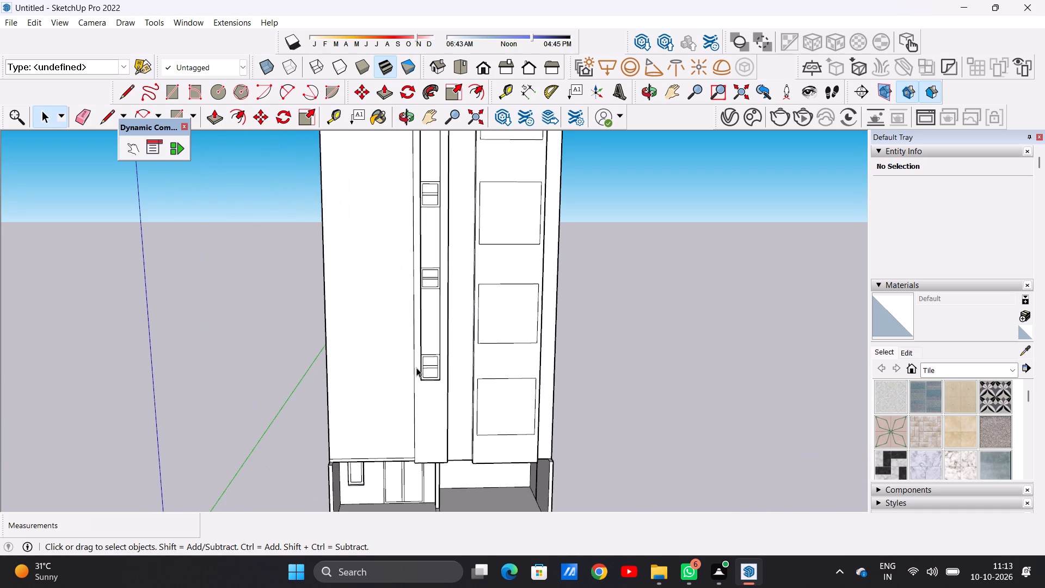
scroll(416, 367, "down", 16)
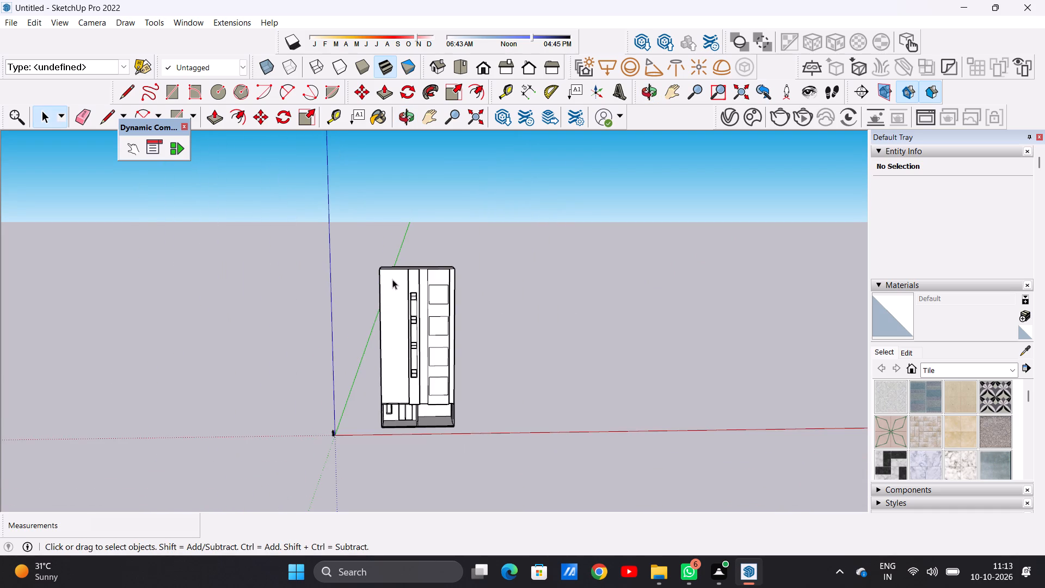
Draw a line about 27' 5 15/16" long across the tower's roof, from the window strip's outer corner to the rear edge.
middle_click_drag(392, 279, 396, 356)
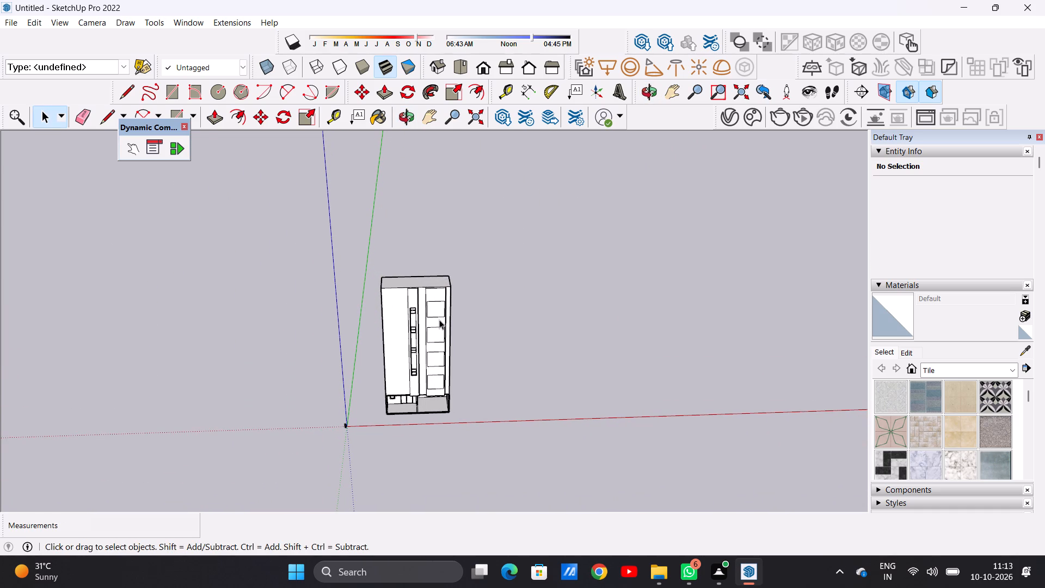
middle_click_drag(458, 297, 306, 336)
scroll(396, 244, "up", 7)
scroll(399, 283, "down", 1)
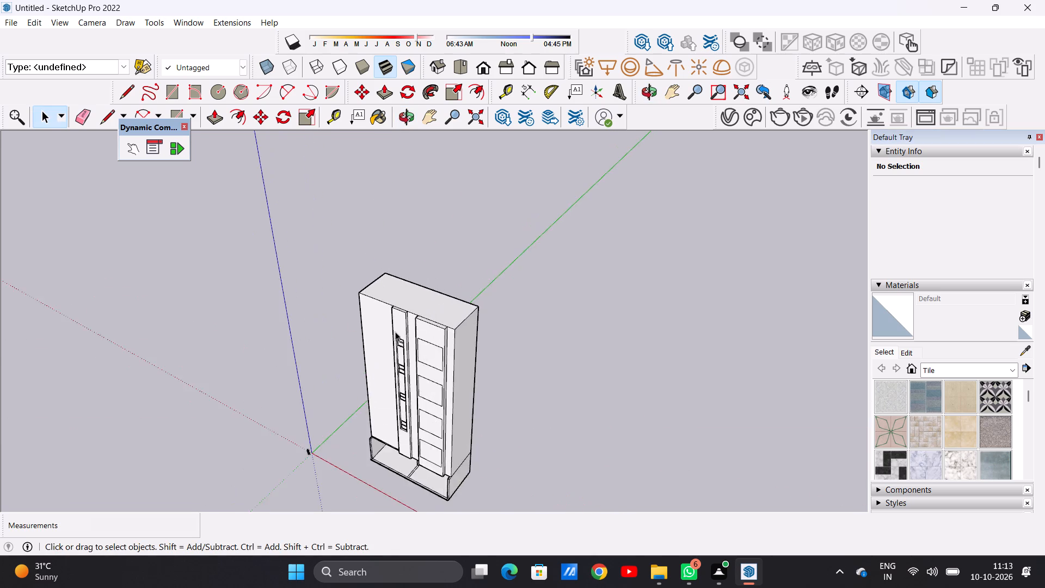
scroll(395, 332, "up", 6)
middle_click_drag(325, 295, 656, 316)
scroll(533, 284, "up", 3)
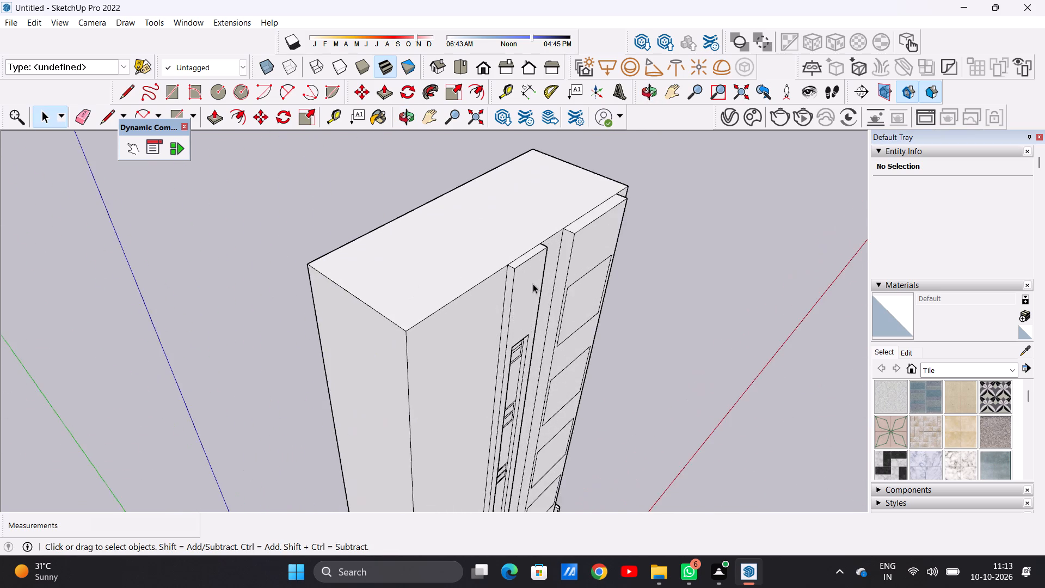
scroll(533, 284, "up", 16)
key("l")
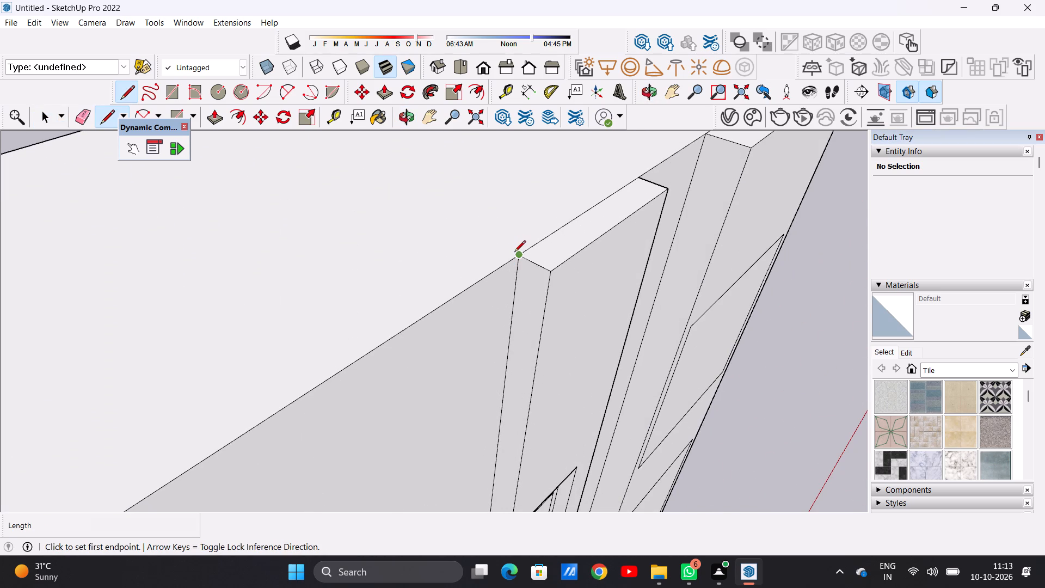
left_click(514, 253)
scroll(459, 231, "down", 12)
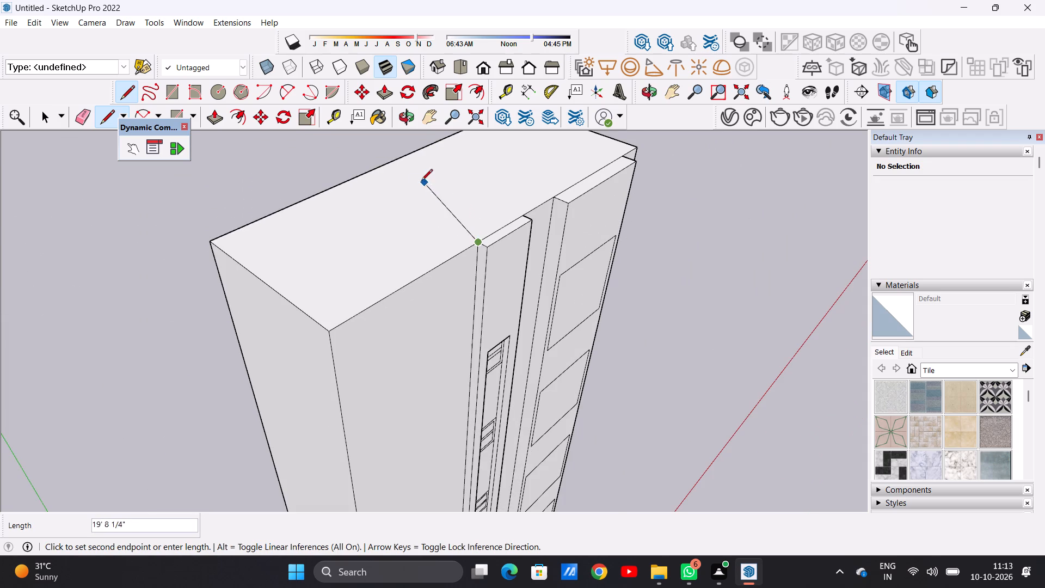
left_click(348, 180)
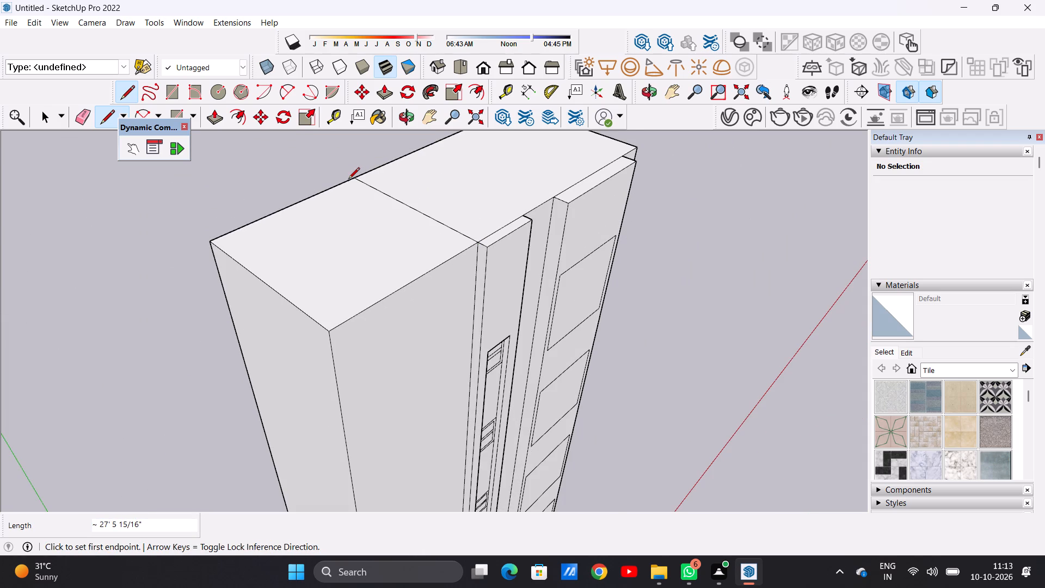
key("space")
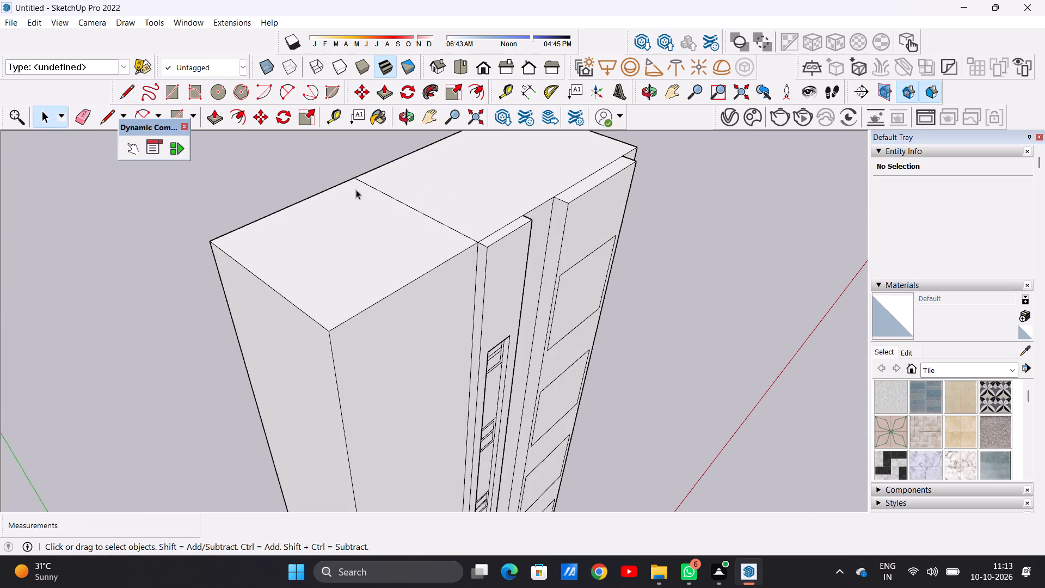
Examine the tower with its divided roof from the front, both sides and above, including the plain wall beside the window strip.
scroll(354, 138, "up", 5)
scroll(333, 277, "down", 18)
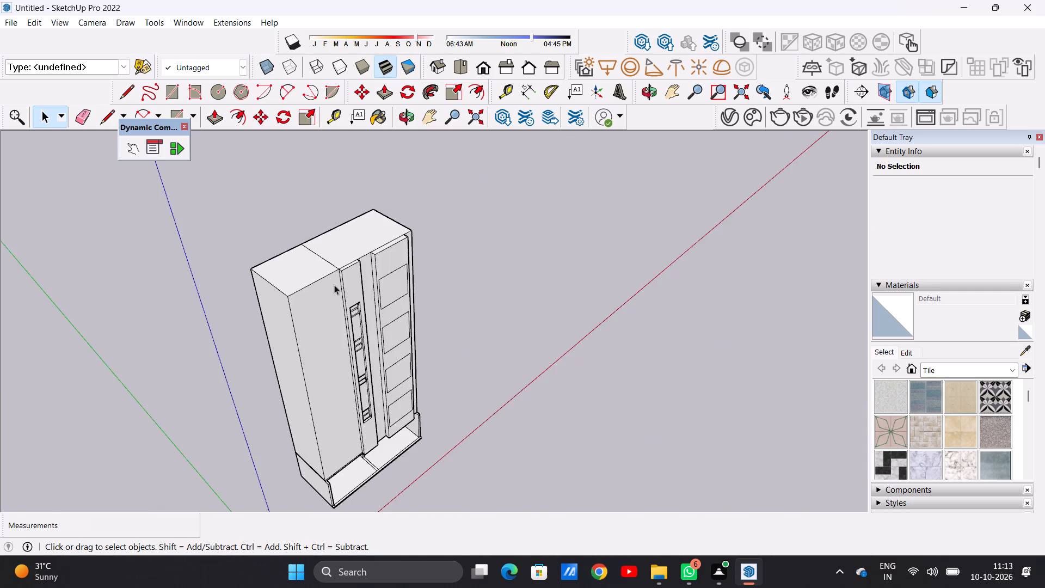
middle_click_drag(330, 285, 132, 217)
middle_click_drag(274, 225, 183, 276)
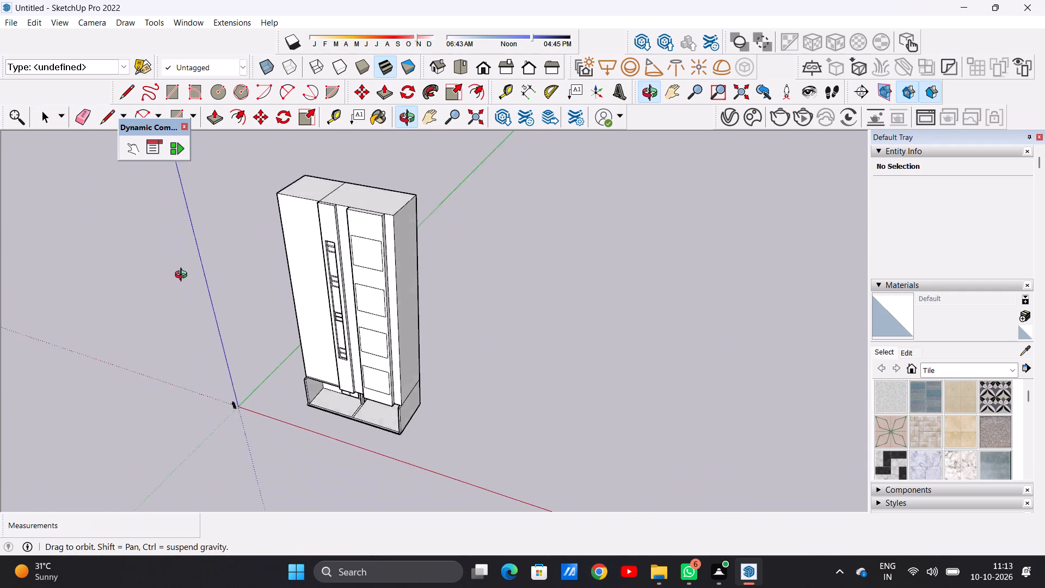
middle_click_drag(183, 276, 243, 308)
scroll(293, 234, "up", 5)
middle_click_drag(300, 292, 406, 230)
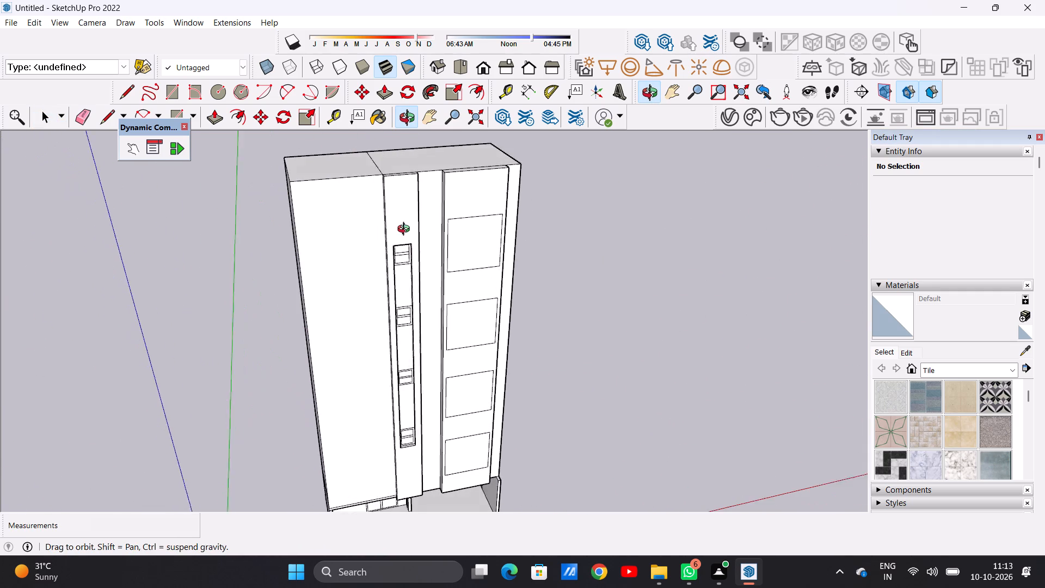
middle_click_drag(406, 230, 417, 228)
scroll(345, 283, "down", 6)
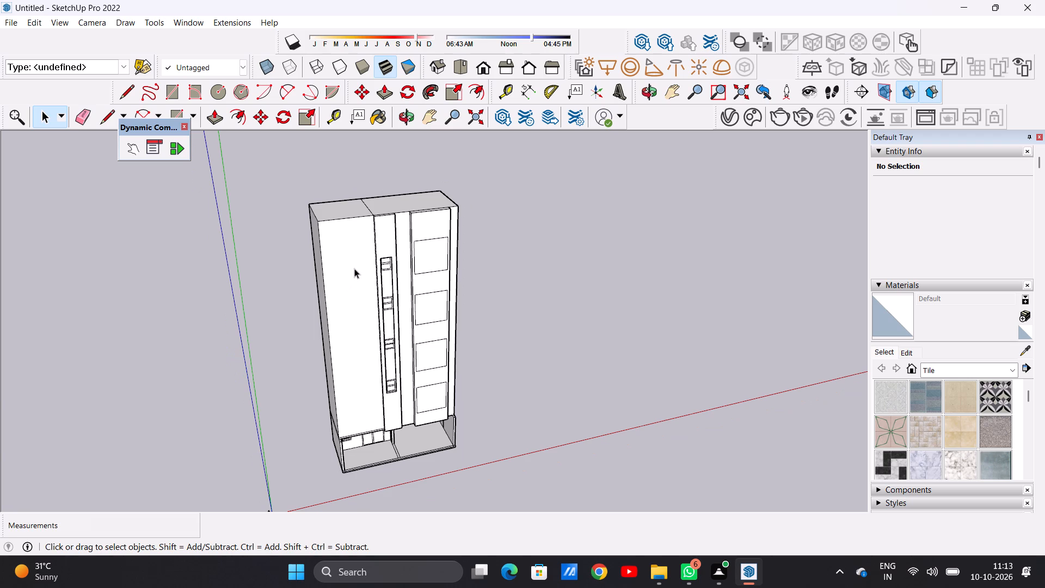
scroll(354, 268, "down", 7)
scroll(385, 330, "up", 1)
middle_click_drag(385, 331, 192, 254)
scroll(384, 244, "up", 7)
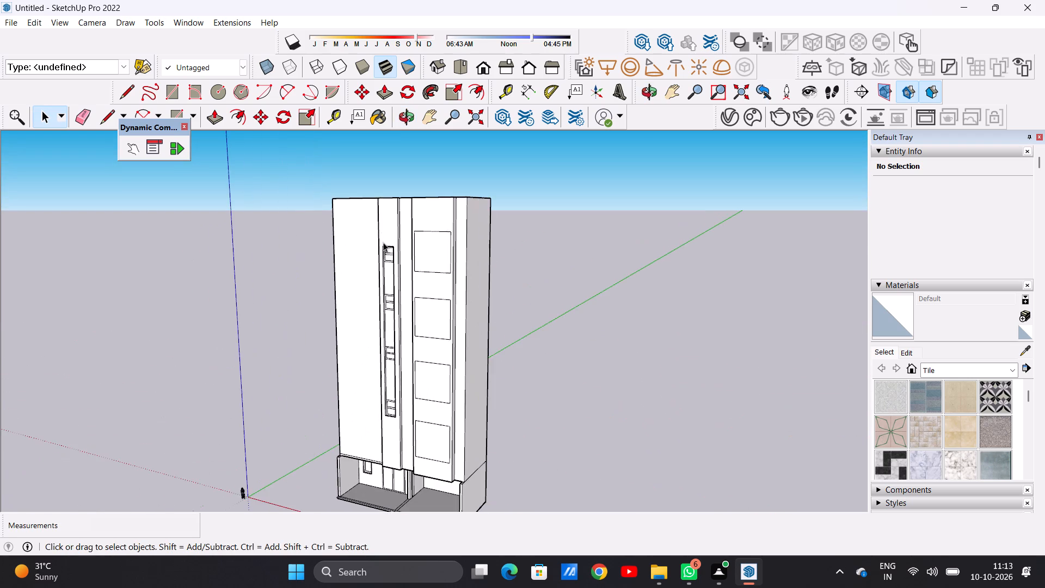
scroll(383, 242, "up", 1)
middle_click_drag(364, 226, 368, 324)
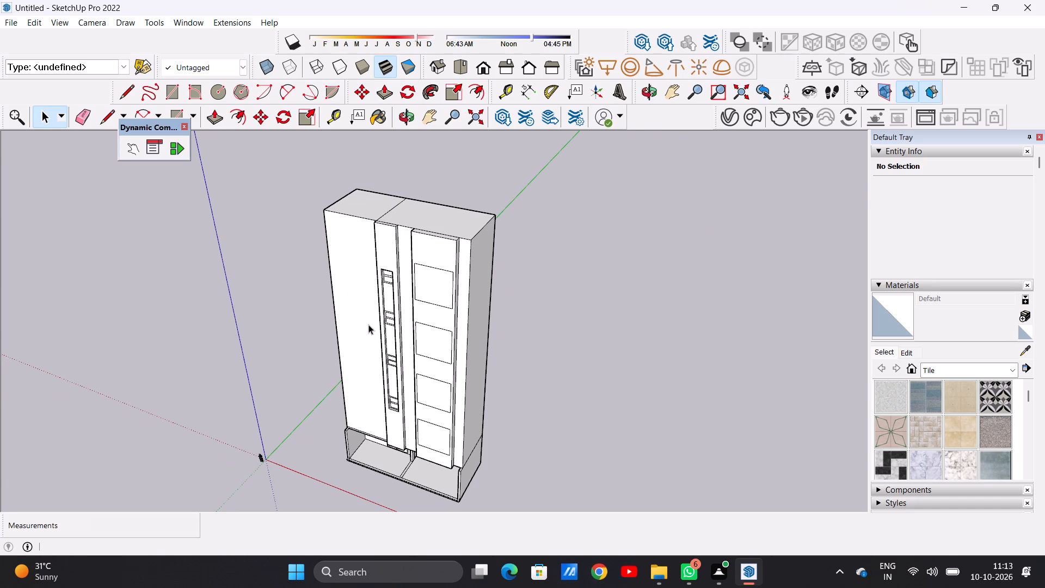
scroll(361, 274, "up", 13)
scroll(508, 279, "down", 14)
middle_click_drag(435, 274, 660, 202)
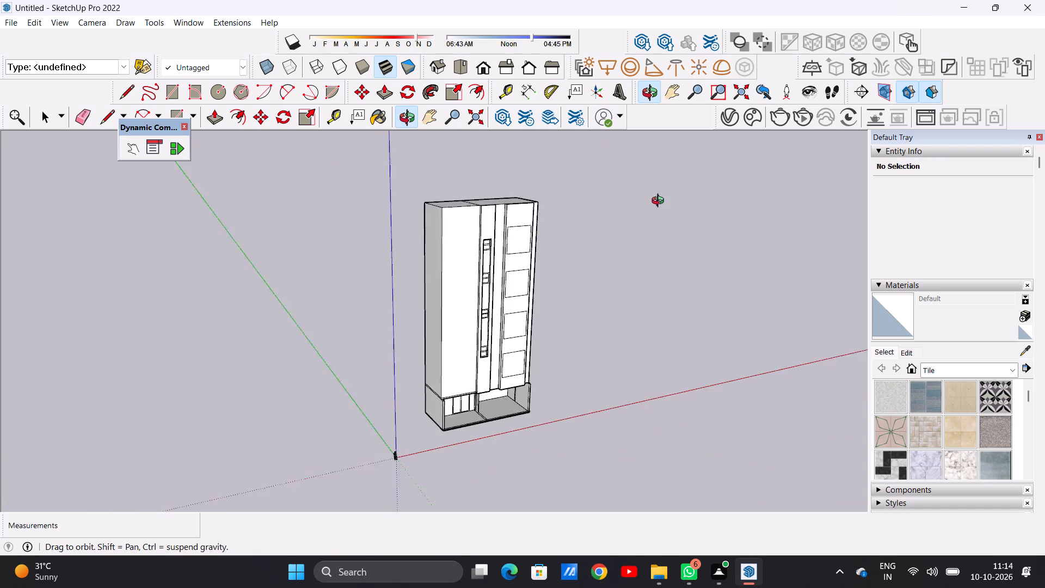
middle_click_drag(660, 202, 674, 192)
scroll(491, 214, "up", 5)
scroll(408, 224, "down", 4)
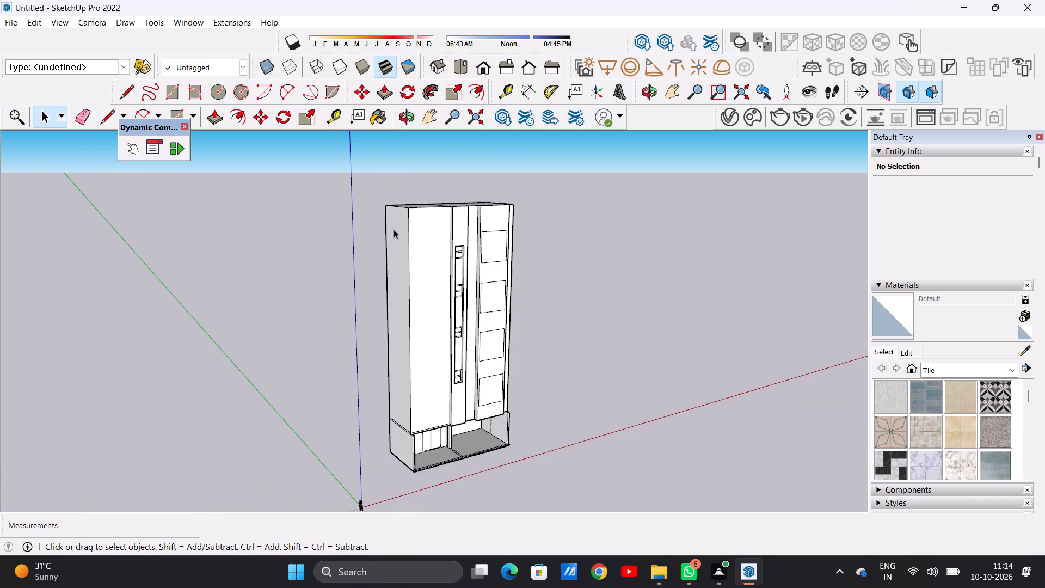
middle_click_drag(549, 264, 299, 268)
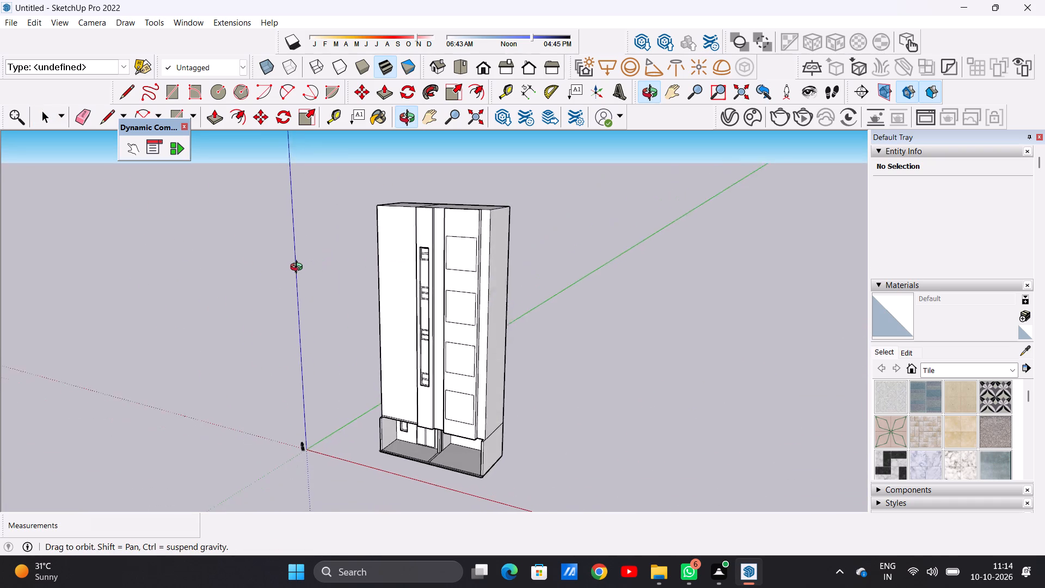
middle_click_drag(299, 268, 291, 269)
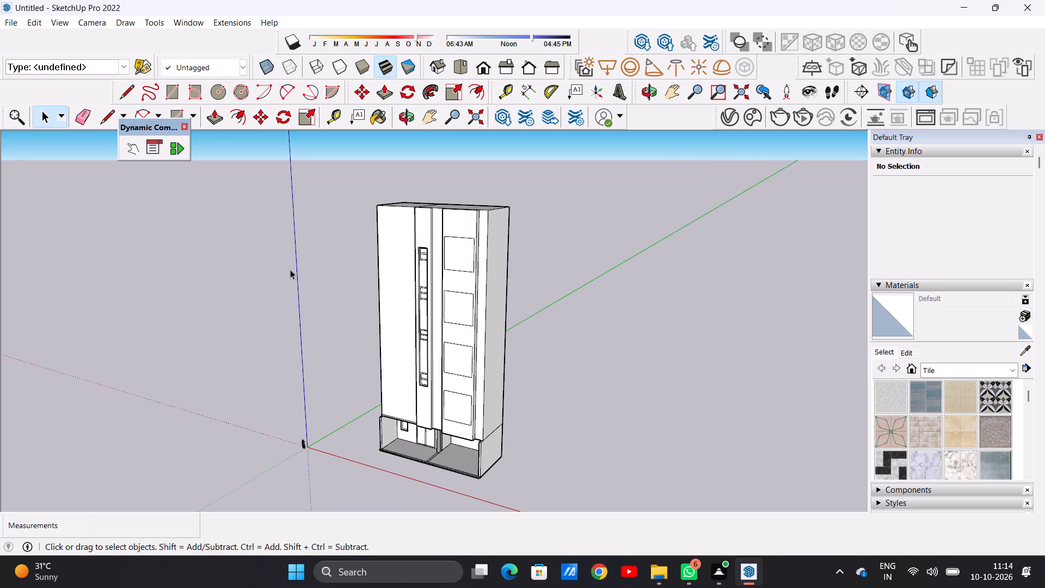
scroll(401, 314, "down", 5)
scroll(401, 297, "up", 6)
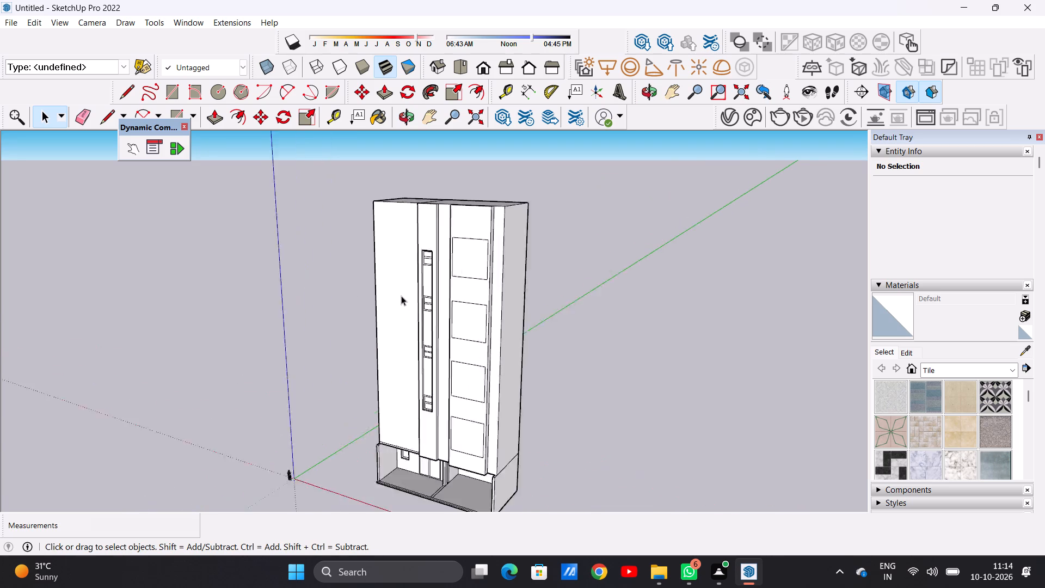
scroll(401, 296, "up", 2)
middle_click_drag(370, 326, 629, 316)
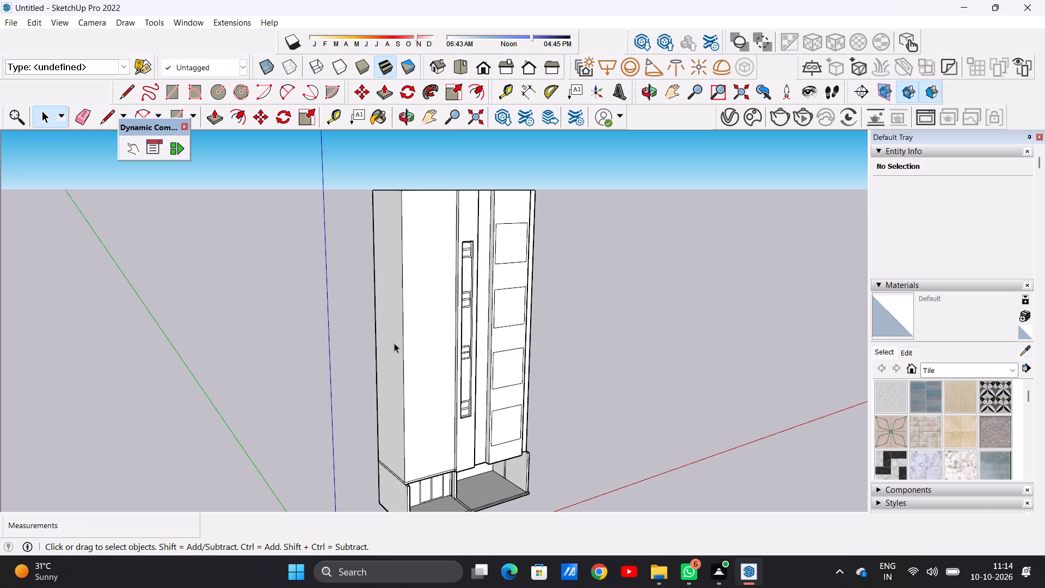
scroll(394, 318, "down", 8)
middle_click_drag(410, 309, 262, 329)
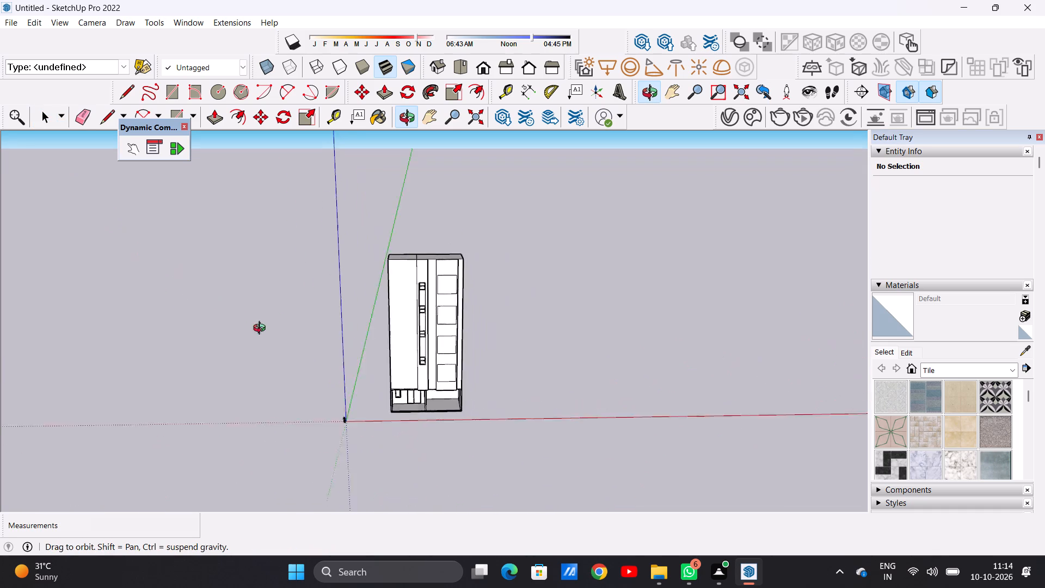
middle_click_drag(262, 329, 77, 381)
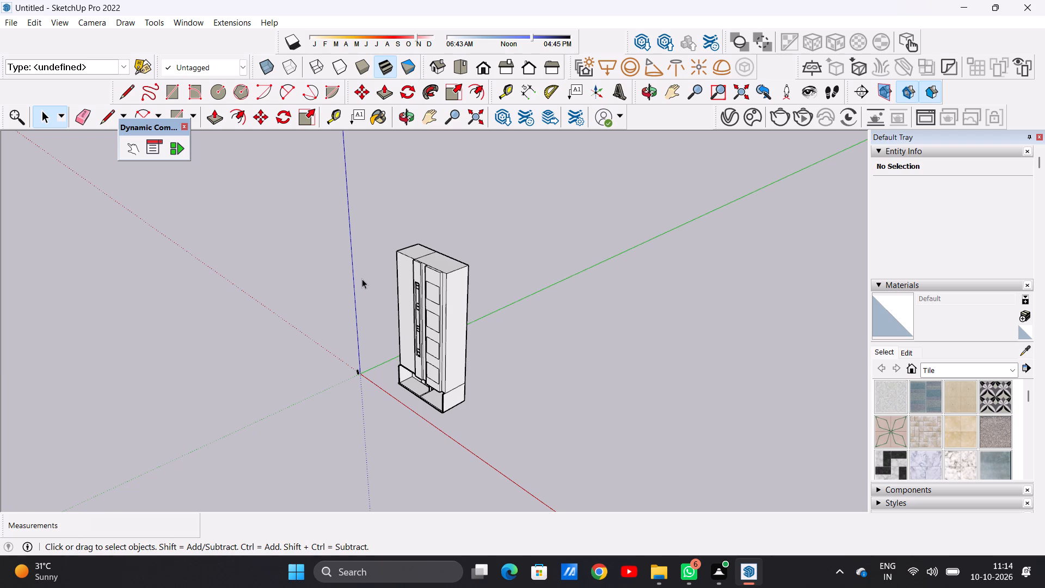
middle_click_drag(362, 279, 560, 261)
scroll(413, 287, "up", 2)
scroll(413, 286, "down", 1)
scroll(413, 284, "up", 10)
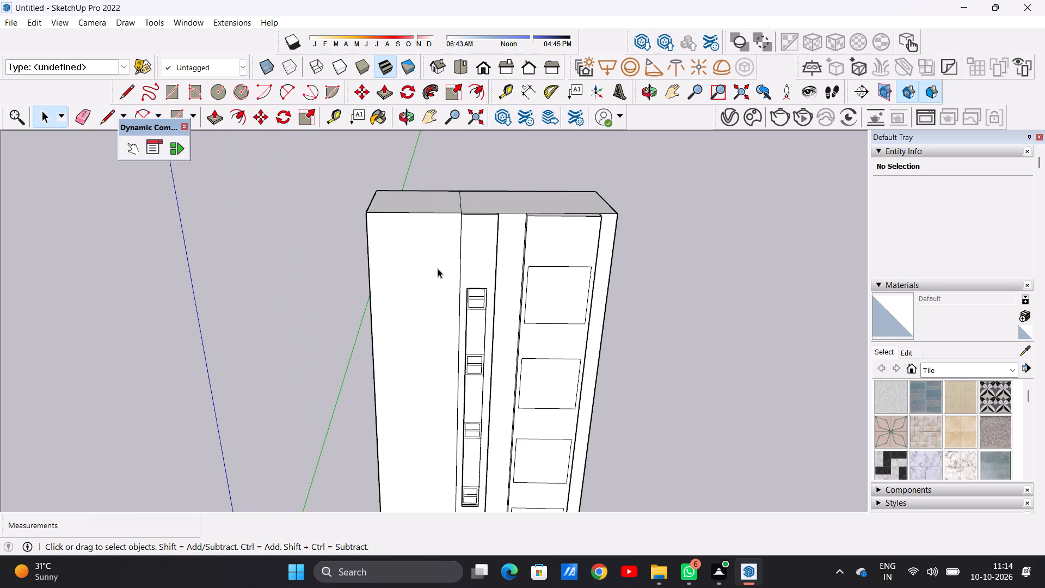
scroll(453, 267, "down", 4)
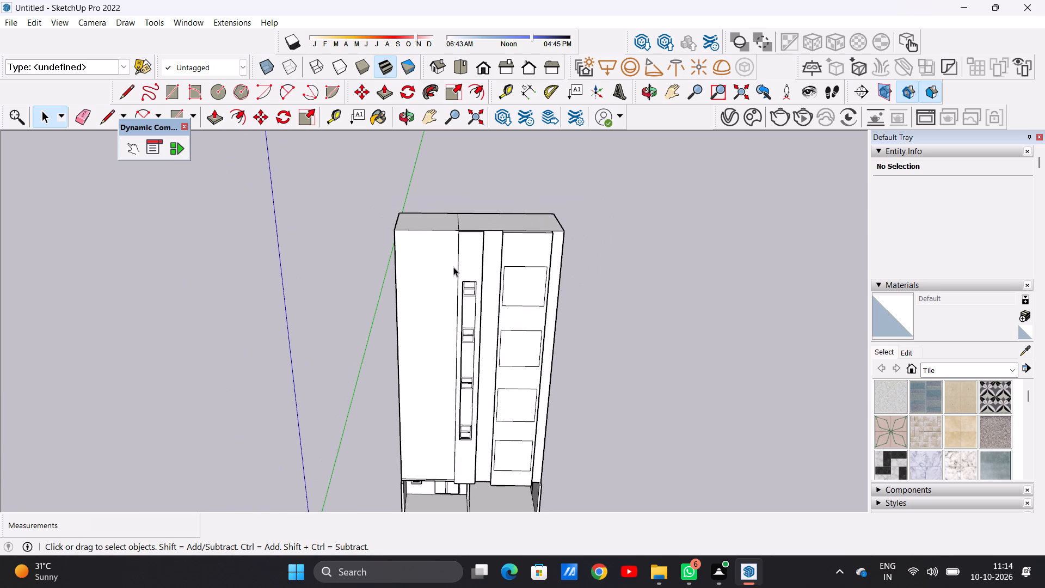
middle_click_drag(435, 275, 495, 248)
scroll(448, 255, "up", 2)
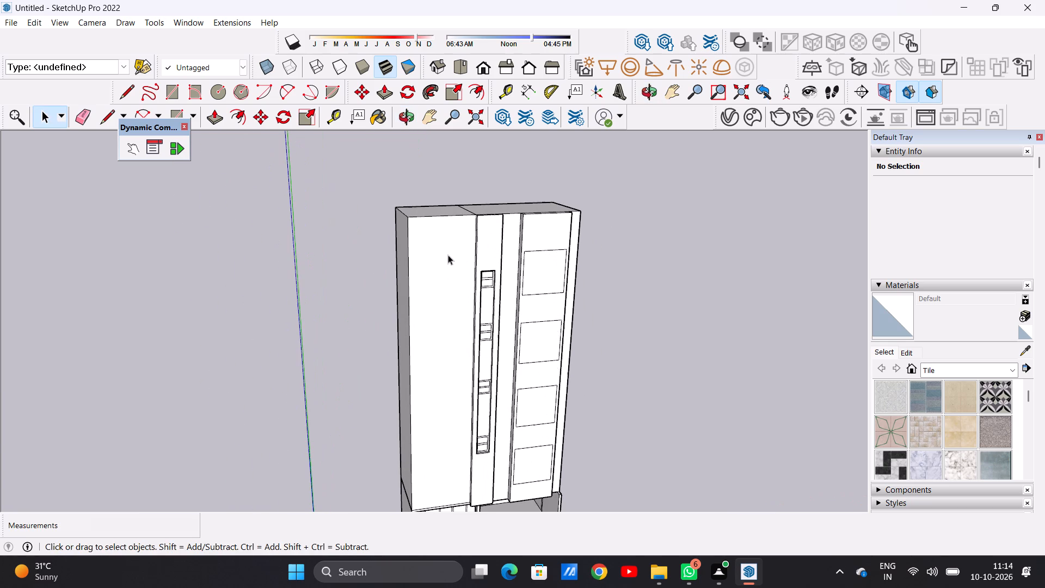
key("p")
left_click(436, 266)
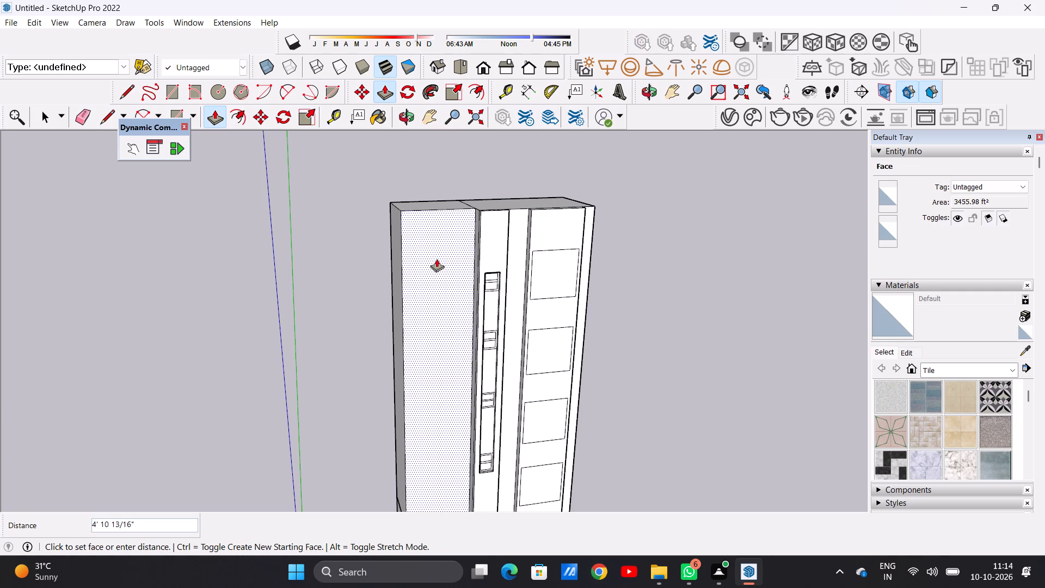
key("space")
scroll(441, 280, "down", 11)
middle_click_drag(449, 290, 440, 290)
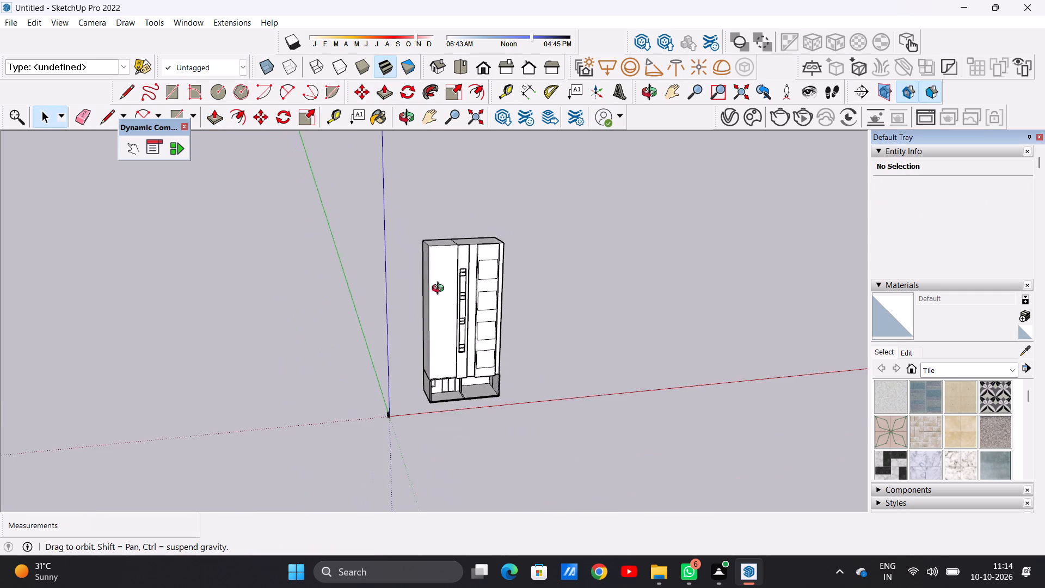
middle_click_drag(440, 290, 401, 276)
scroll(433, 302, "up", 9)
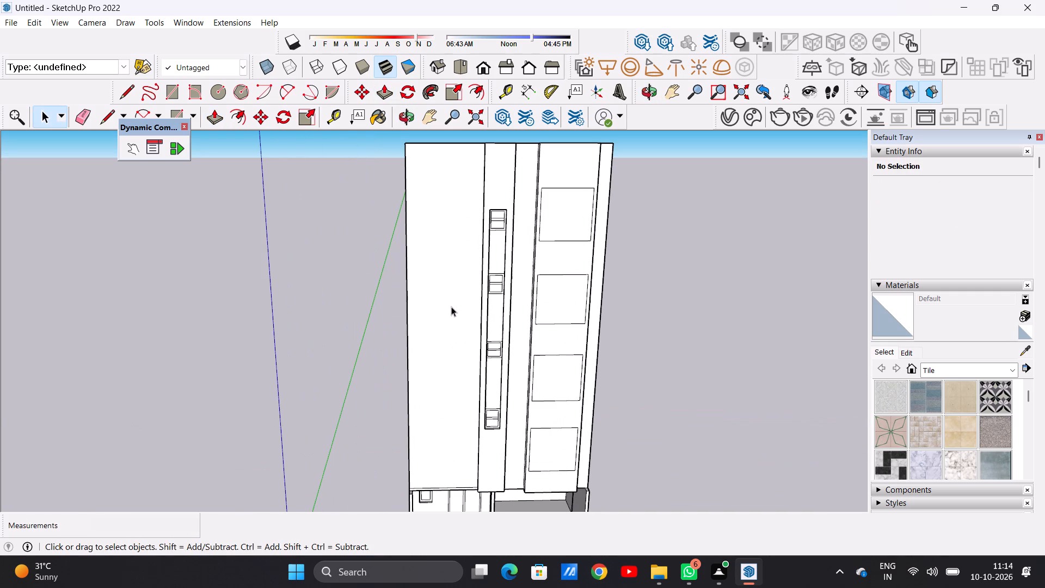
Offset the outline of the tower's plain front wall beside the window strip inward by about 2' 9 5/16".
key("o")
key("f")
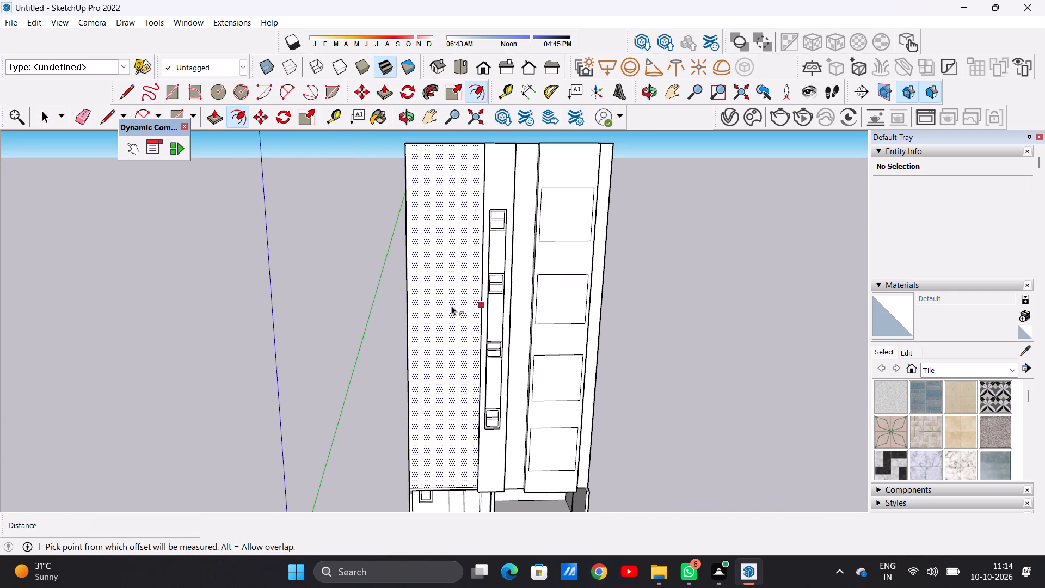
left_click(427, 267)
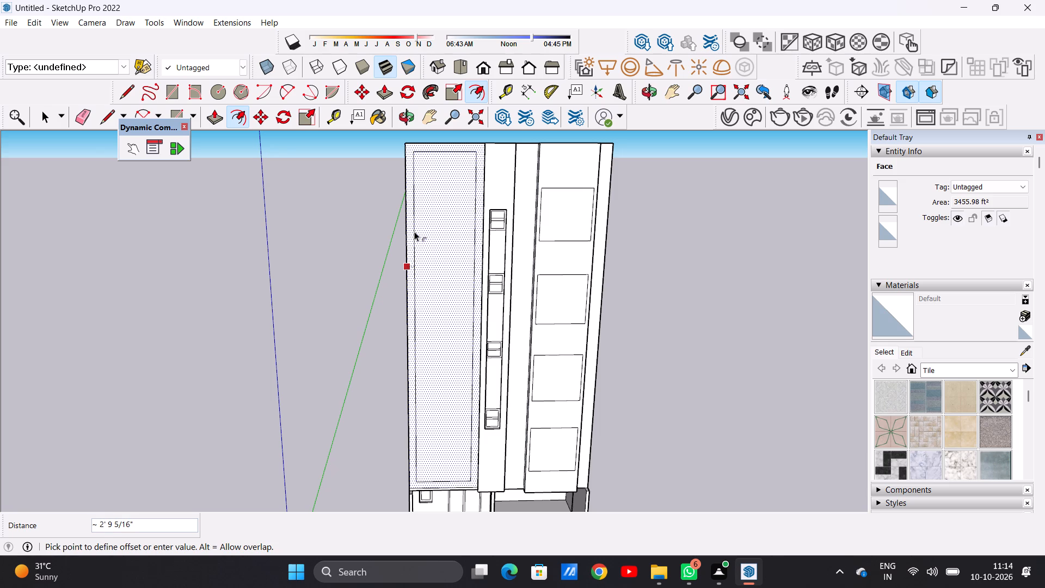
left_click(414, 231)
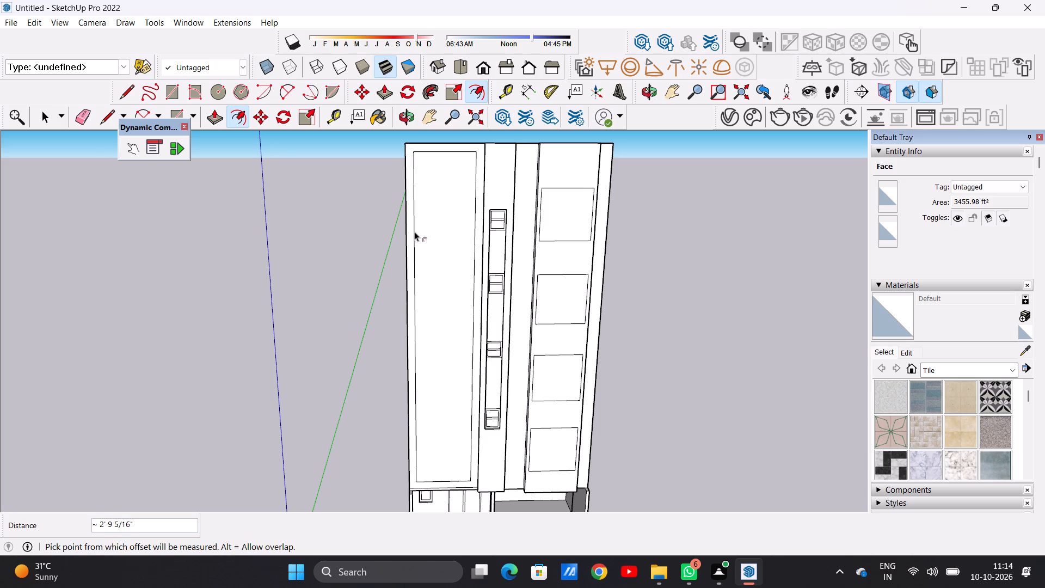
key("space")
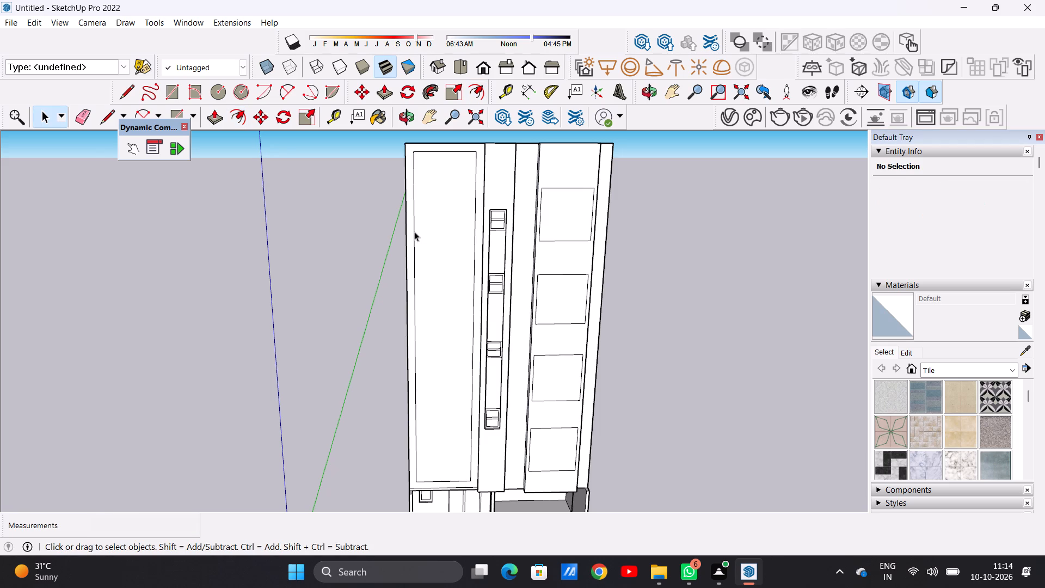
Push the offset panel on the plain front wall about 21' 4 7/8" into the tower to form a deep recess.
scroll(429, 233, "down", 2)
middle_click_drag(457, 238, 334, 264)
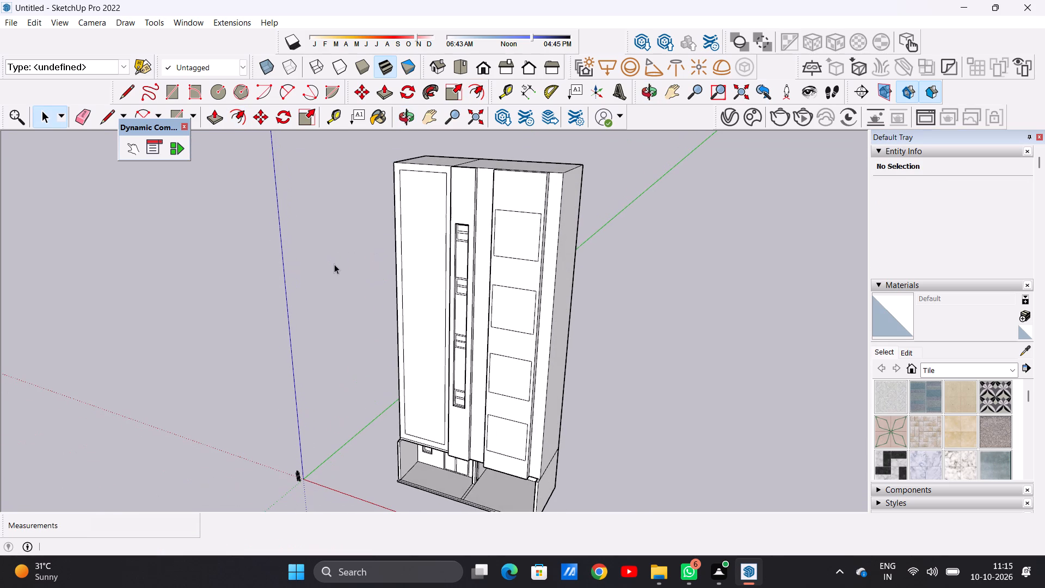
key("p")
left_click(420, 258)
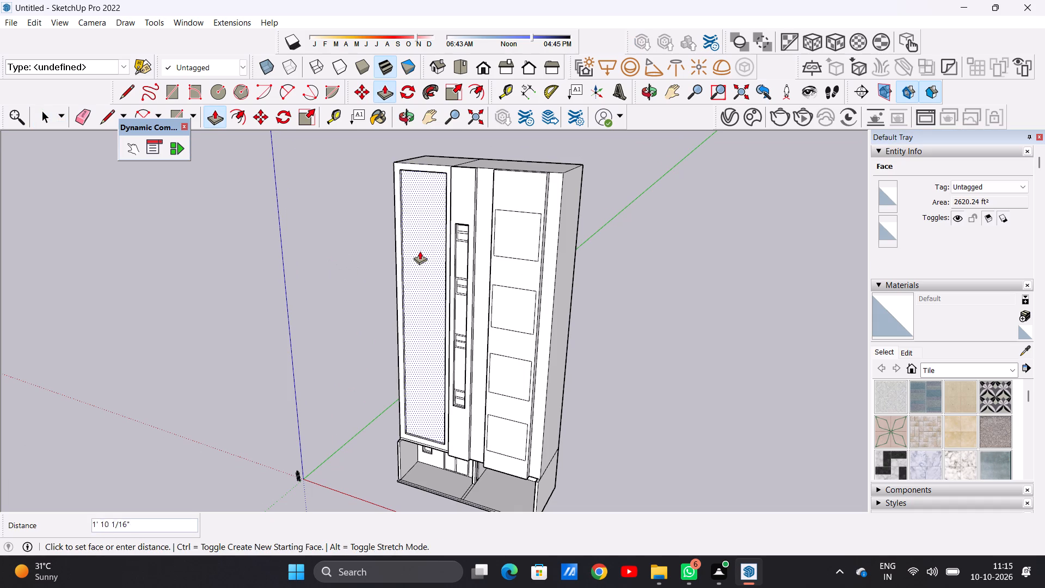
left_click(432, 218)
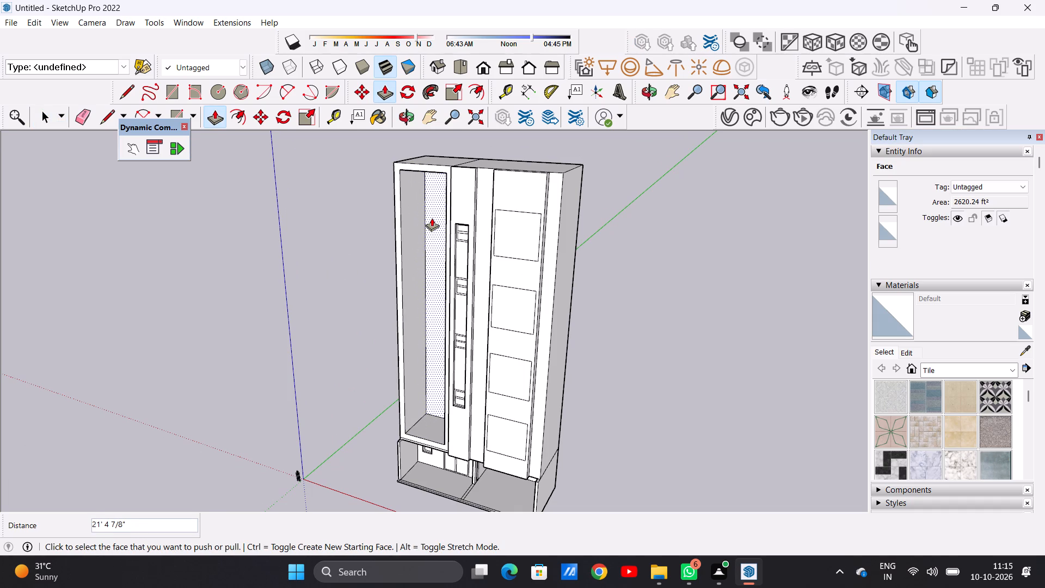
key("space")
Examine the whole tower with its deep recess from the front, above and both sides.
scroll(424, 234, "down", 7)
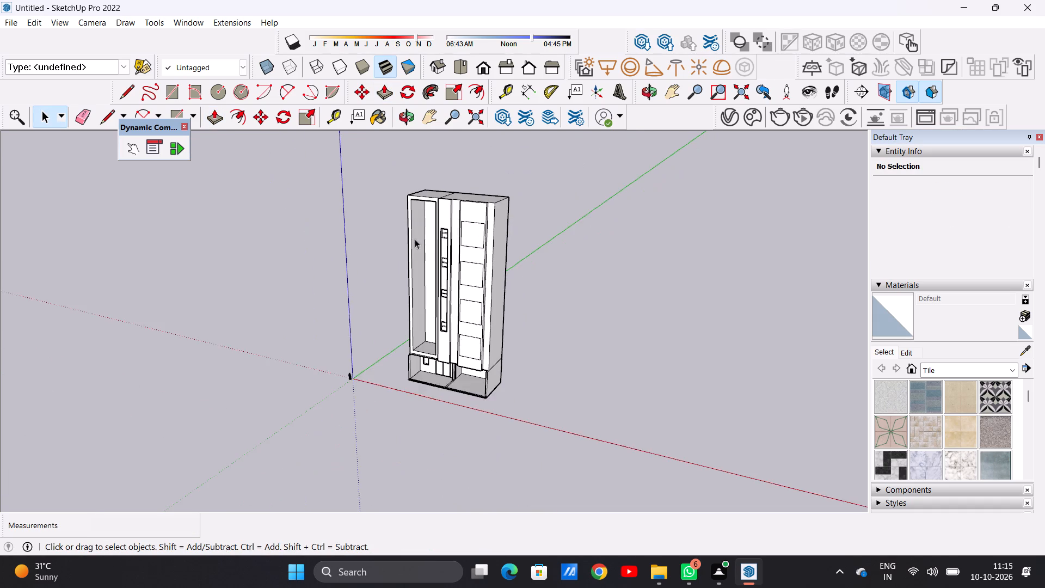
middle_click_drag(414, 239, 503, 237)
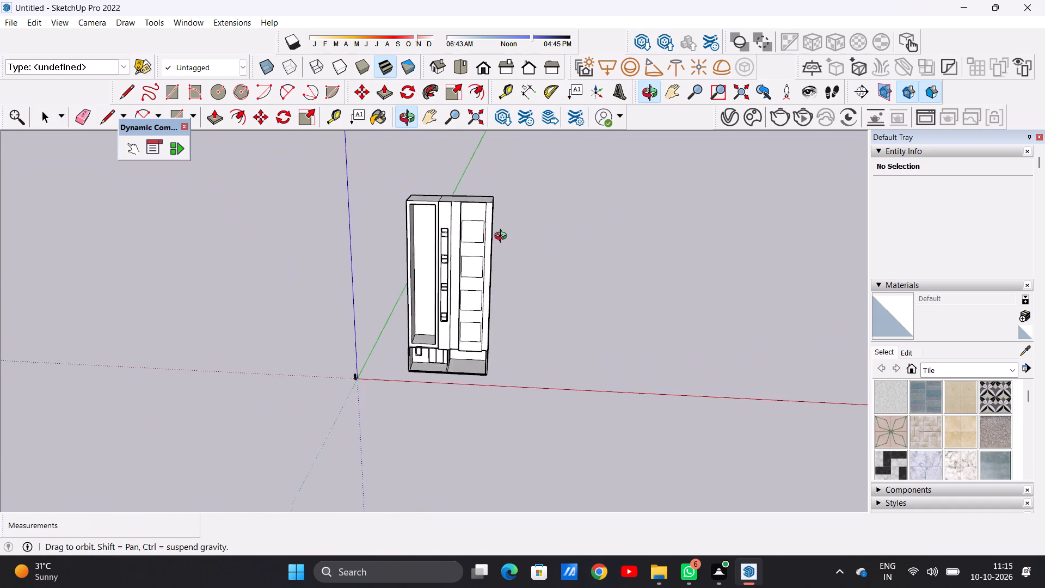
middle_click_drag(503, 237, 502, 207)
scroll(454, 250, "up", 5)
scroll(402, 276, "up", 8)
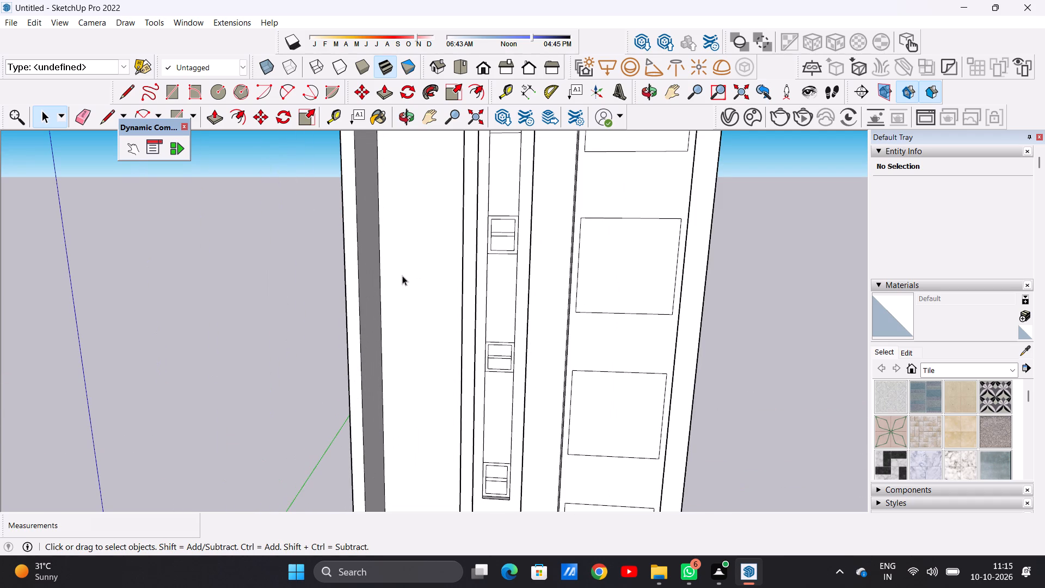
scroll(404, 291, "down", 7)
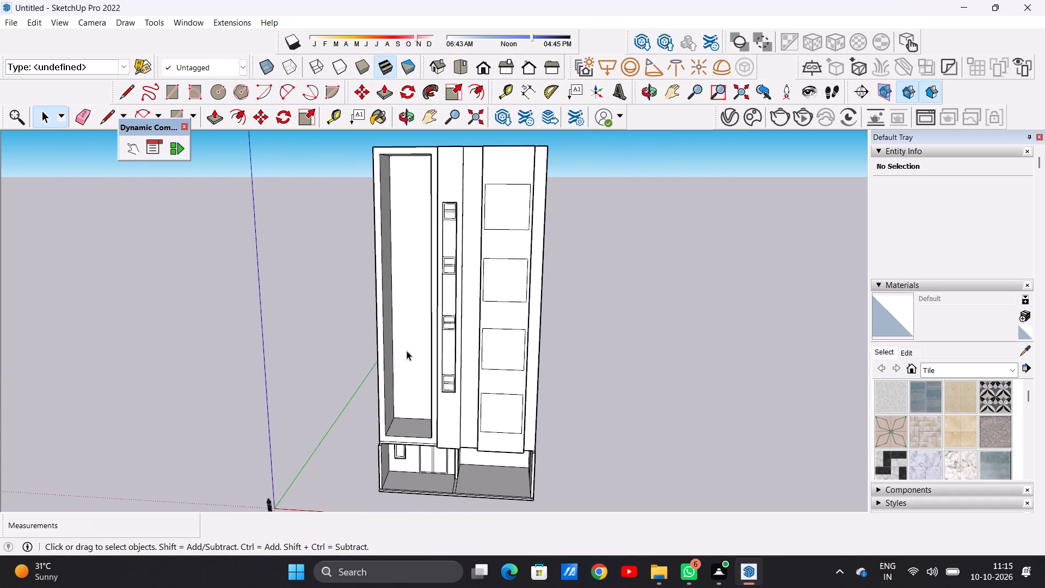
middle_click_drag(407, 354, 399, 406)
scroll(408, 350, "down", 3)
scroll(403, 394, "up", 4)
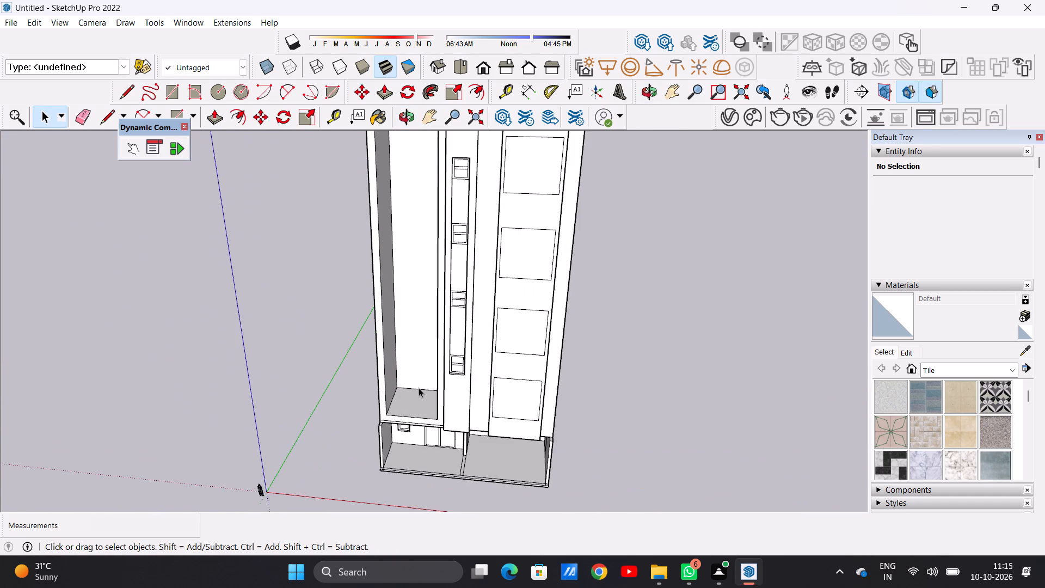
middle_click_drag(420, 378, 424, 317)
scroll(413, 367, "down", 3)
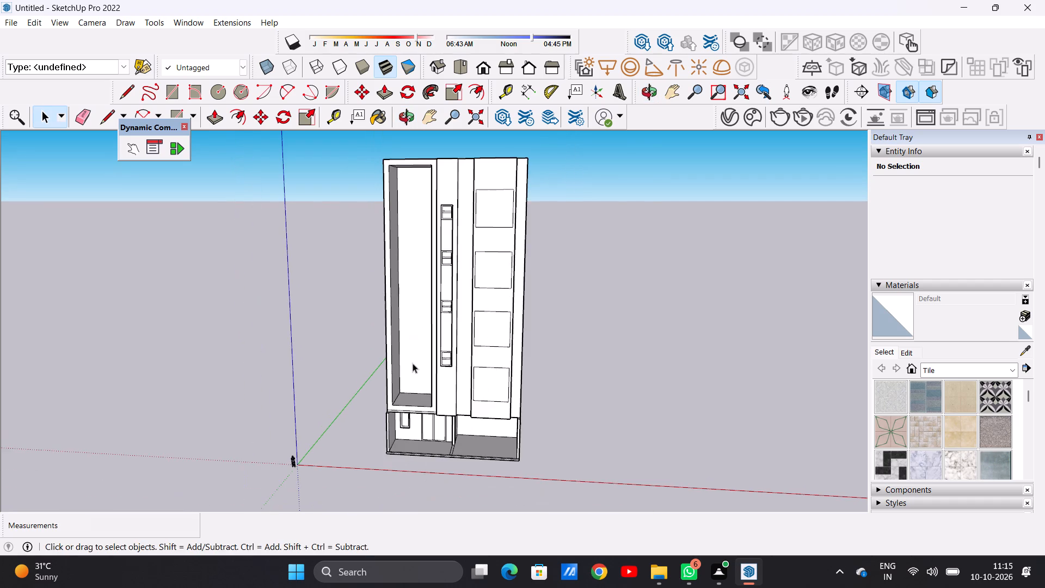
middle_click_drag(404, 348, 463, 437)
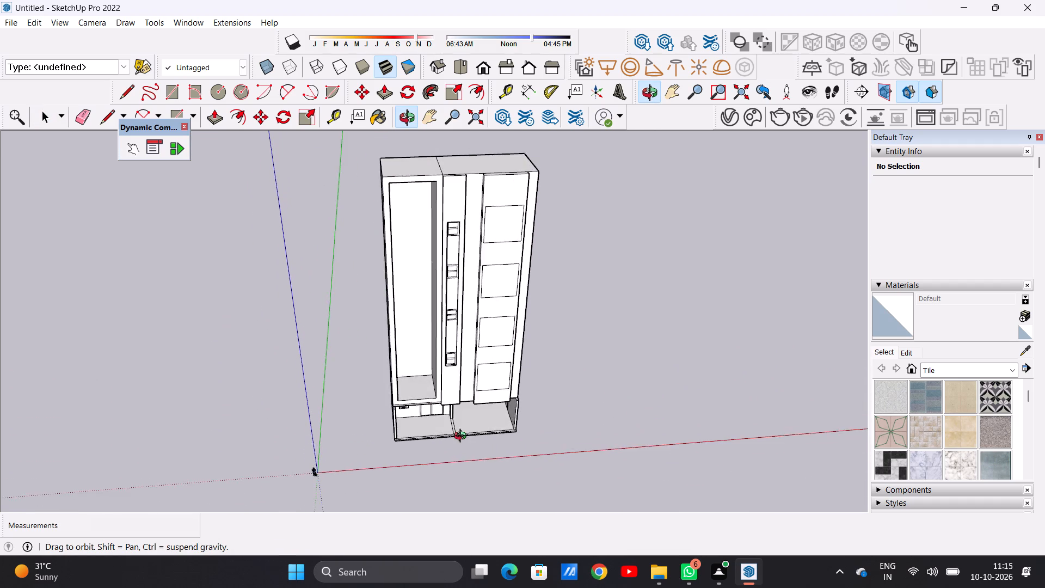
middle_click_drag(463, 437, 486, 428)
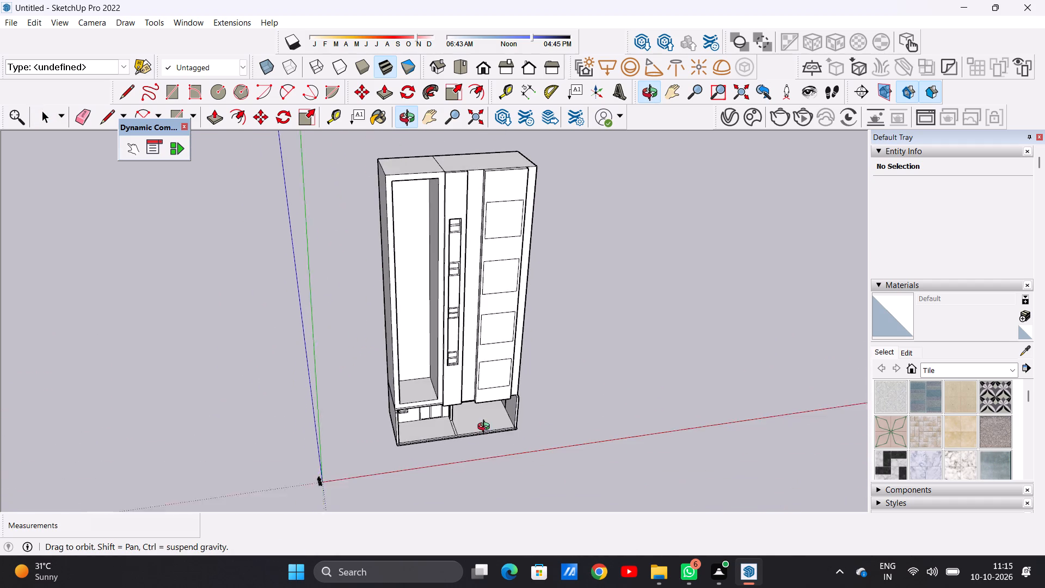
middle_click_drag(486, 428, 488, 438)
Examine the deep recess up close, including its back wall, side walls and floor above the base.
scroll(437, 382, "up", 1)
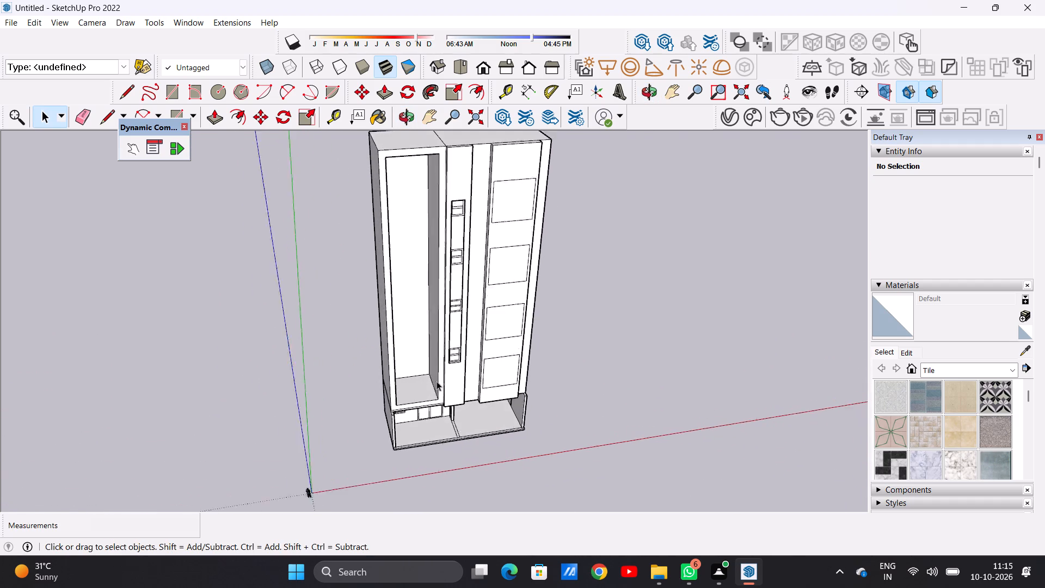
scroll(437, 381, "up", 11)
middle_click_drag(408, 378, 371, 350)
scroll(371, 375, "down", 15)
scroll(376, 327, "up", 5)
middle_click_drag(370, 351, 398, 333)
scroll(377, 346, "up", 1)
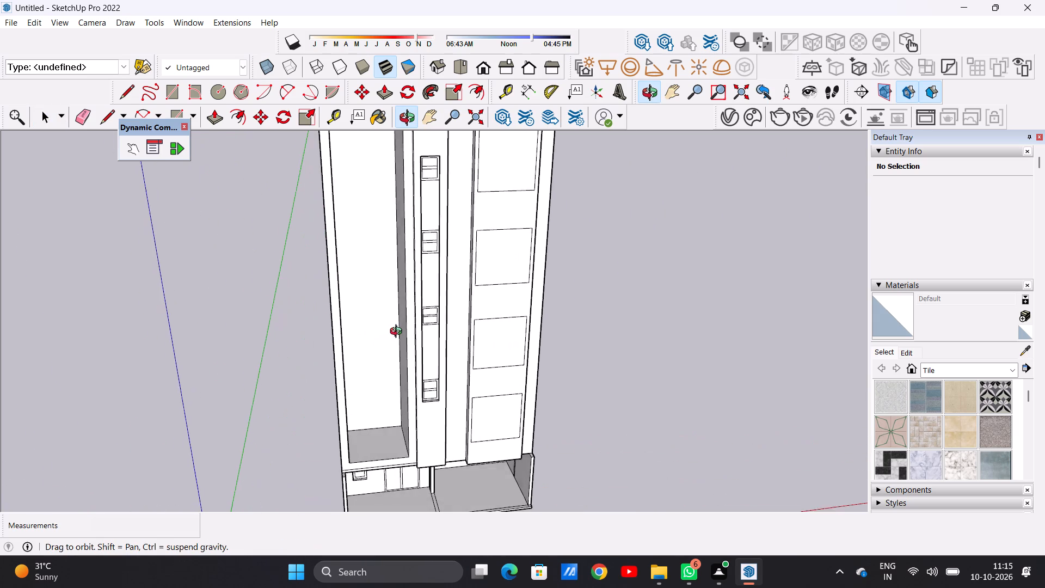
middle_click_drag(398, 333, 396, 316)
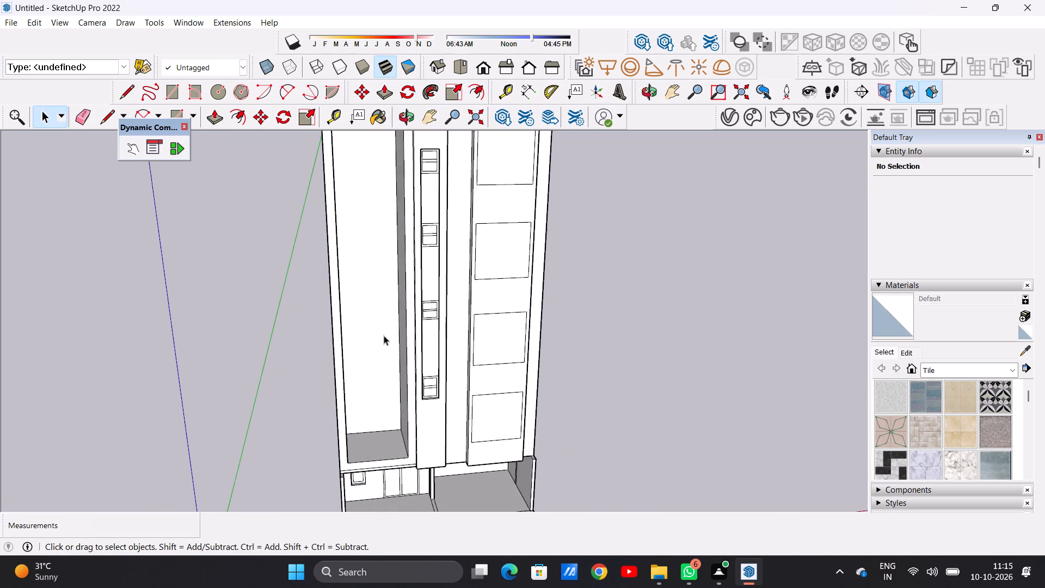
scroll(385, 344, "up", 4)
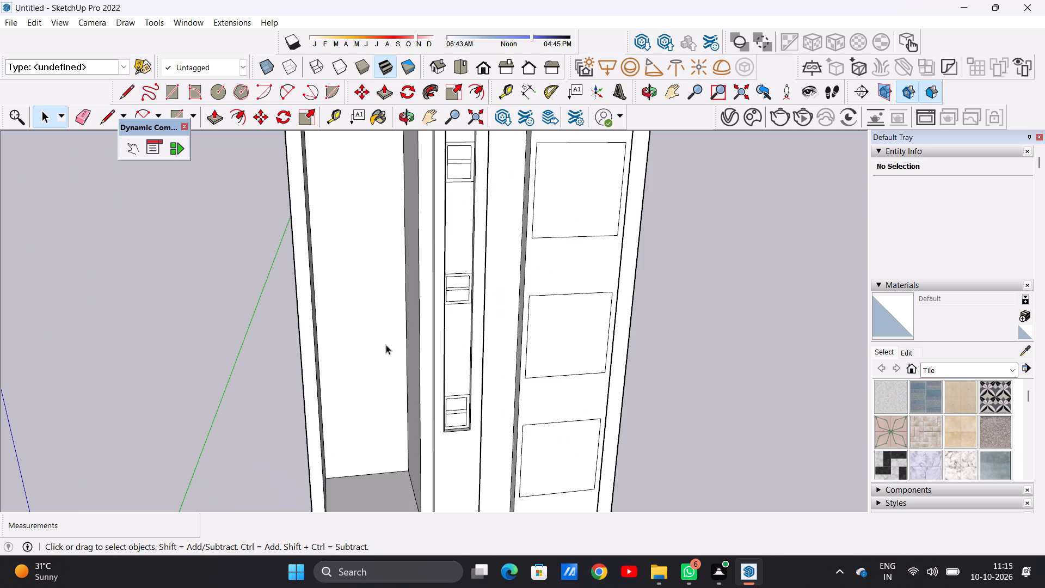
scroll(386, 345, "down", 12)
middle_click_drag(383, 364, 329, 323)
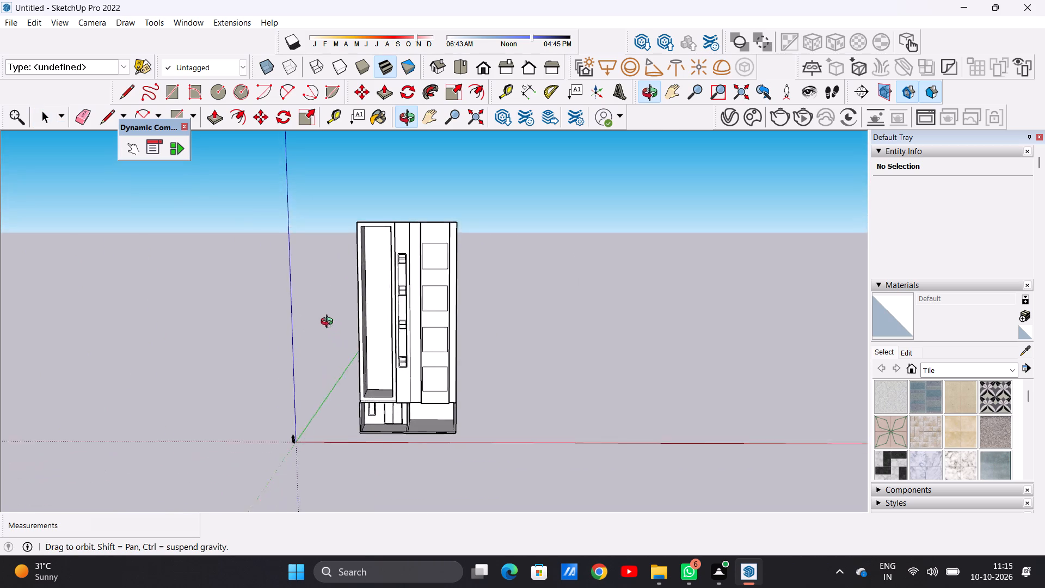
middle_click_drag(329, 323, 346, 332)
scroll(395, 352, "up", 4)
middle_click_drag(361, 363, 353, 367)
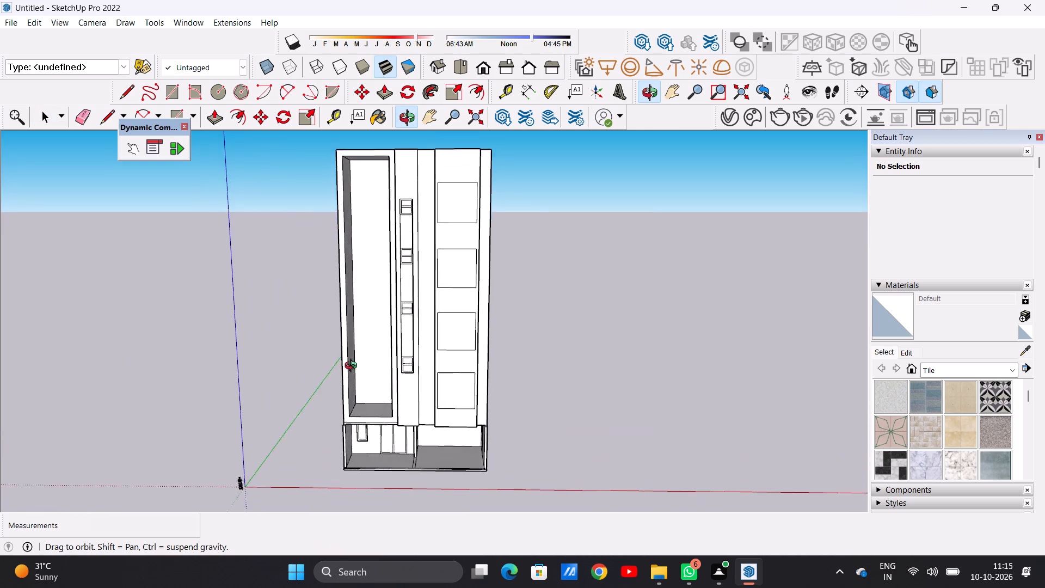
middle_click_drag(353, 367, 403, 368)
scroll(395, 374, "up", 7)
middle_click_drag(385, 371, 373, 369)
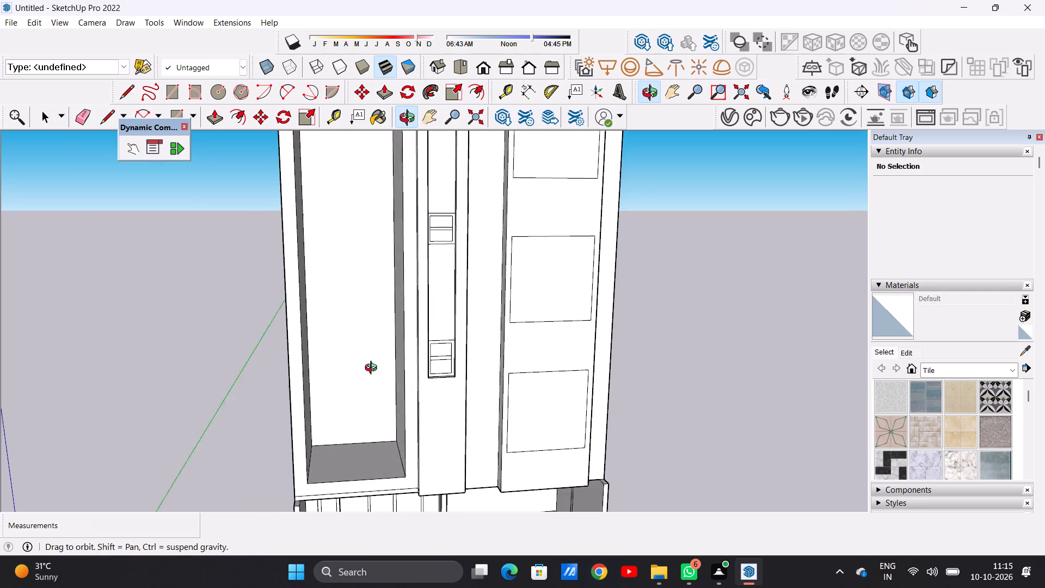
middle_click_drag(373, 369, 375, 379)
middle_click_drag(353, 397, 349, 395)
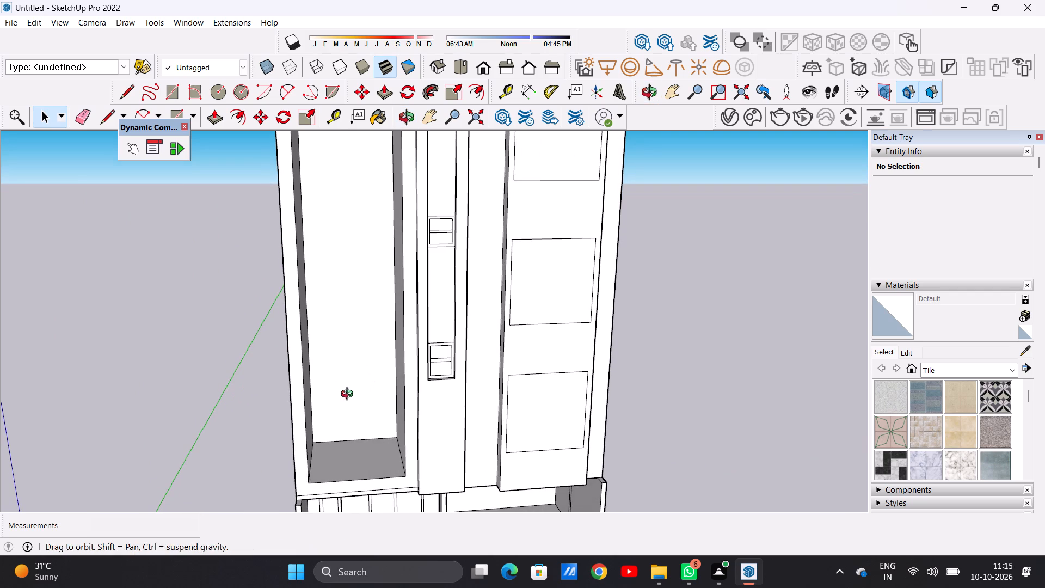
middle_click_drag(349, 395, 343, 393)
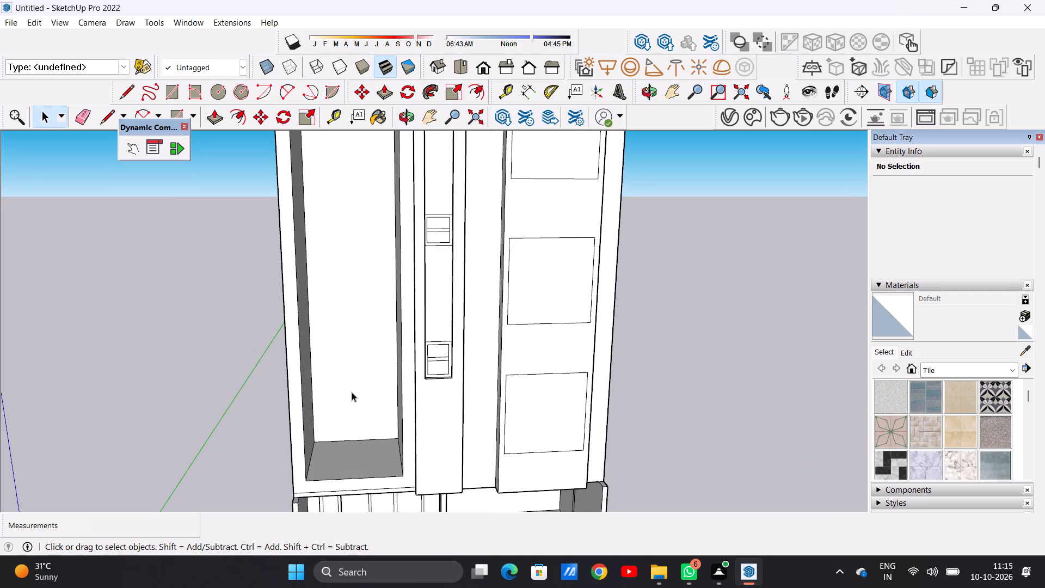
Examine the recess's lower back wall in relation to the barred windows and the base compartments.
scroll(356, 388, "down", 4)
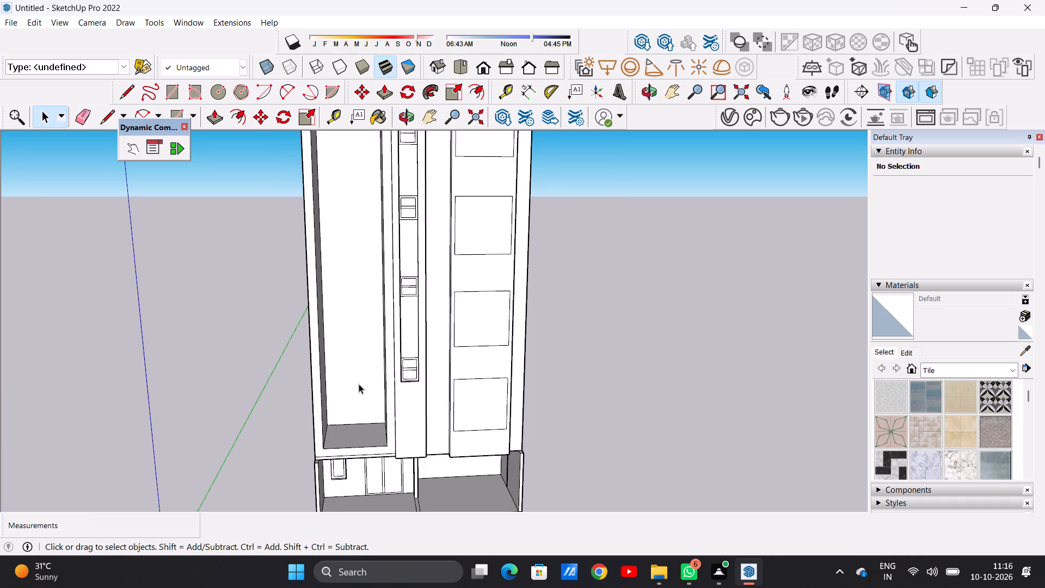
scroll(356, 376, "up", 20)
scroll(356, 376, "up", 9)
scroll(355, 382, "down", 2)
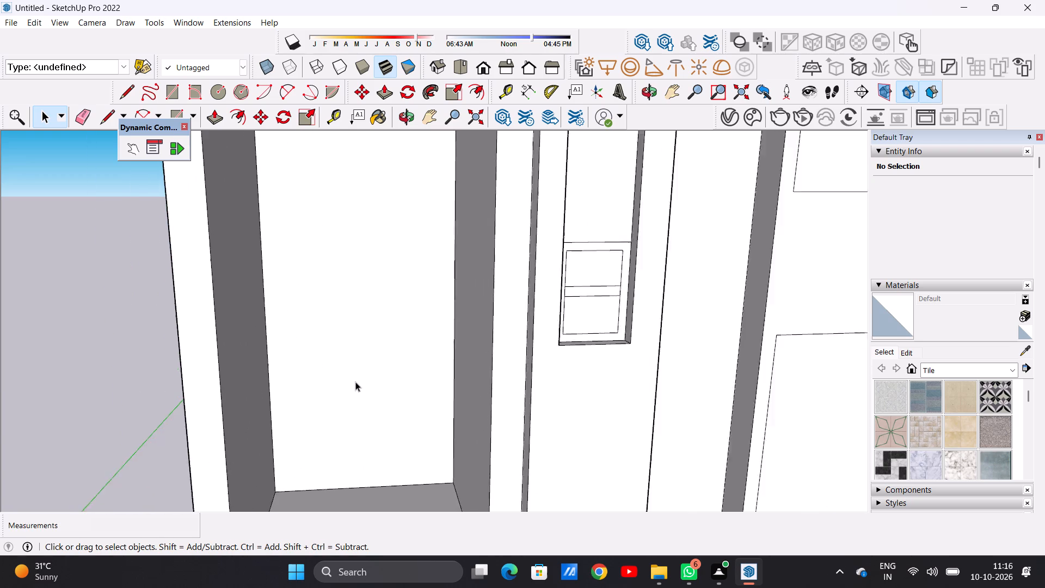
scroll(355, 382, "down", 8)
scroll(362, 339, "up", 6)
middle_click_drag(404, 390, 407, 364)
scroll(398, 368, "down", 13)
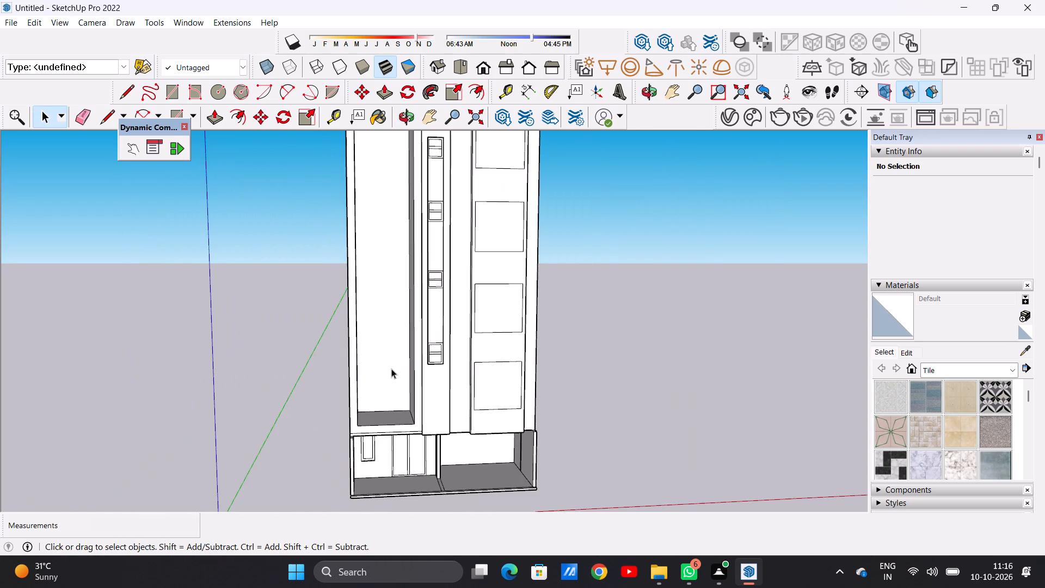
scroll(391, 358, "down", 5)
scroll(405, 328, "up", 3)
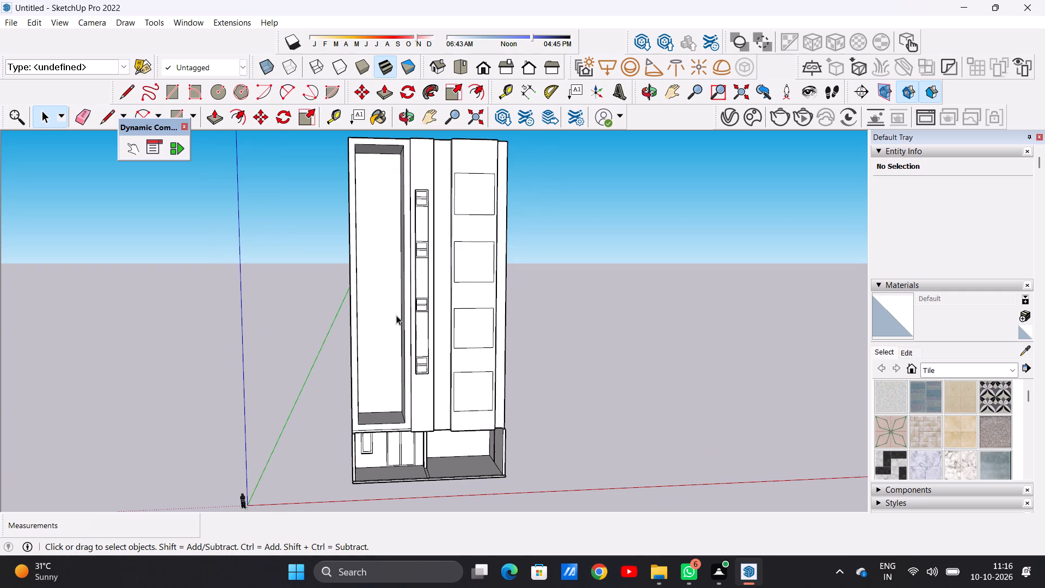
scroll(388, 332, "up", 7)
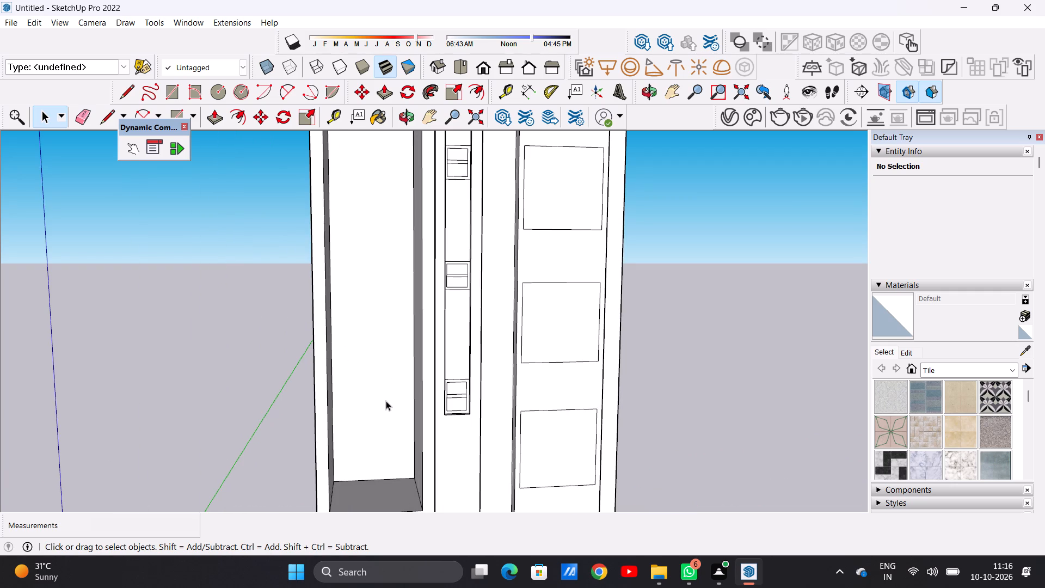
scroll(383, 401, "down", 8)
middle_click_drag(390, 408, 352, 393)
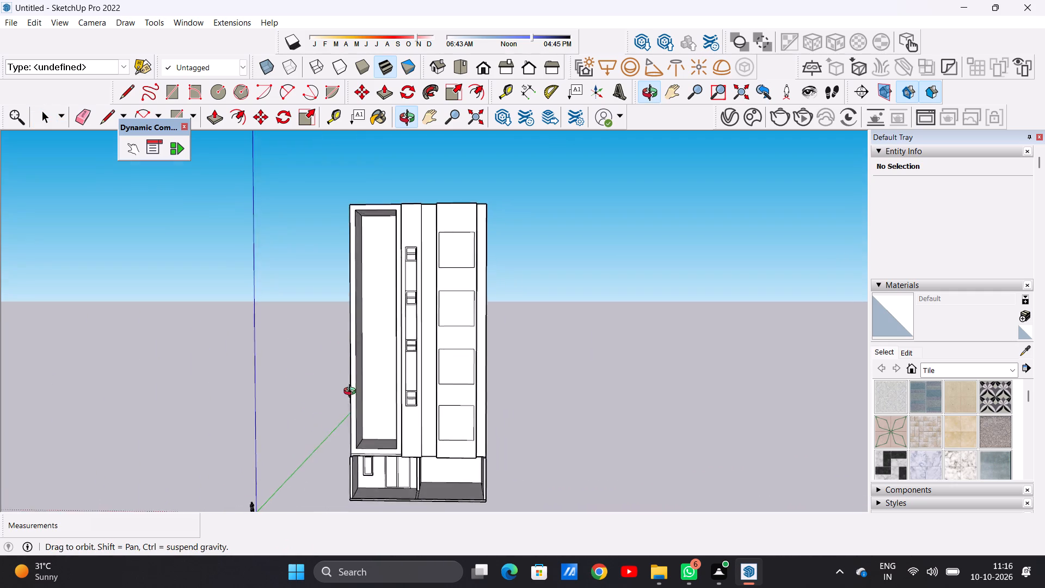
middle_click_drag(352, 393, 377, 407)
scroll(377, 407, "up", 7)
scroll(407, 409, "down", 1)
scroll(407, 409, "up", 4)
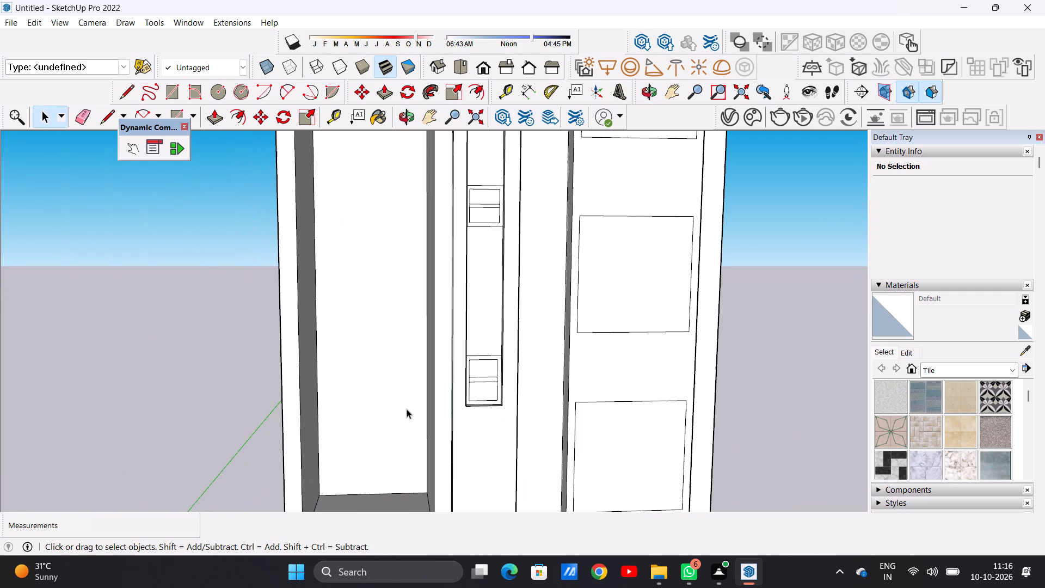
Draw a horizontal line about 21' 2" long across the recess's back wall, a short way above its floor.
key("l")
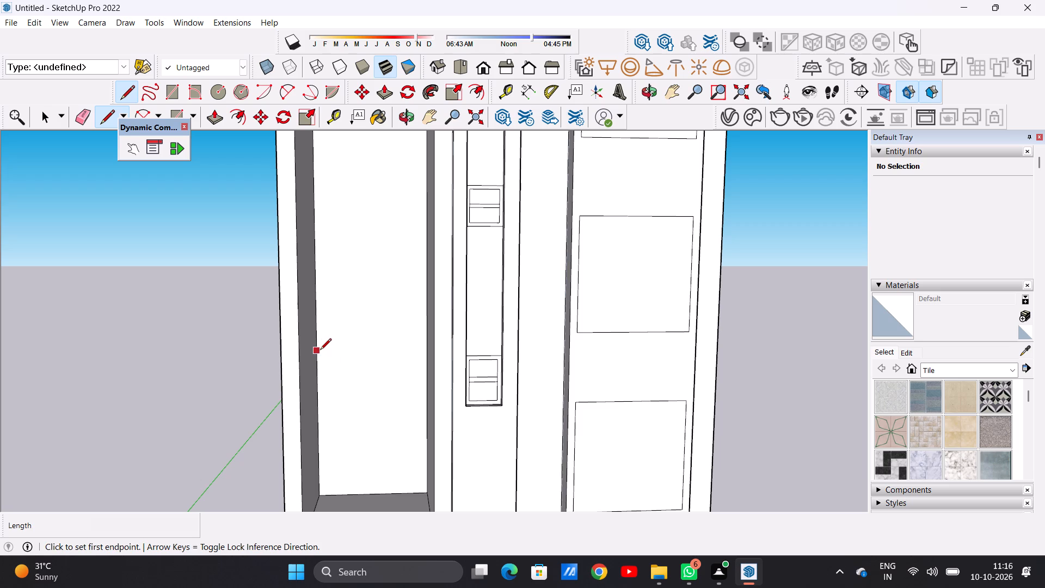
left_click(320, 351)
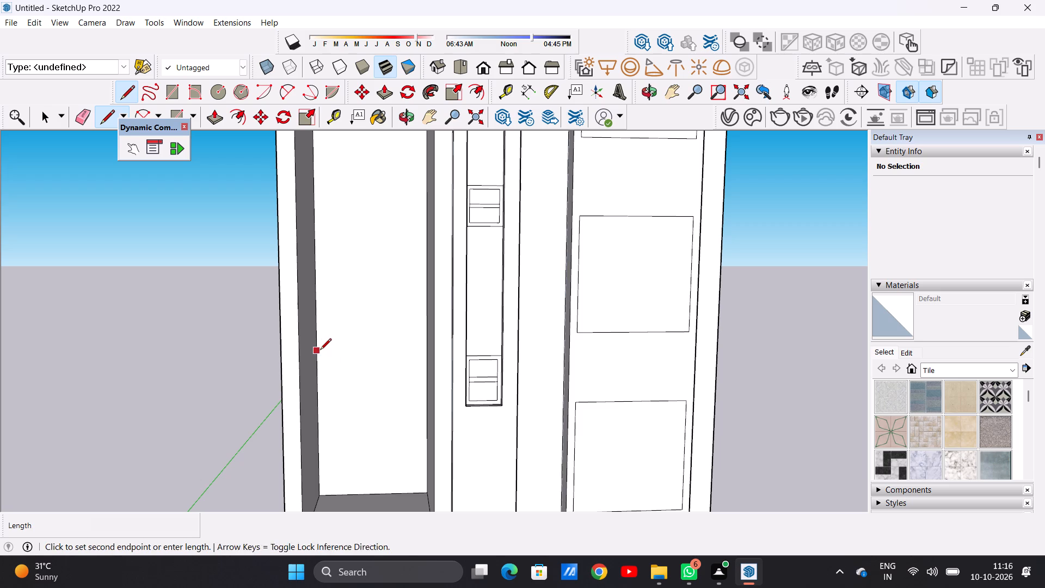
left_click(428, 353)
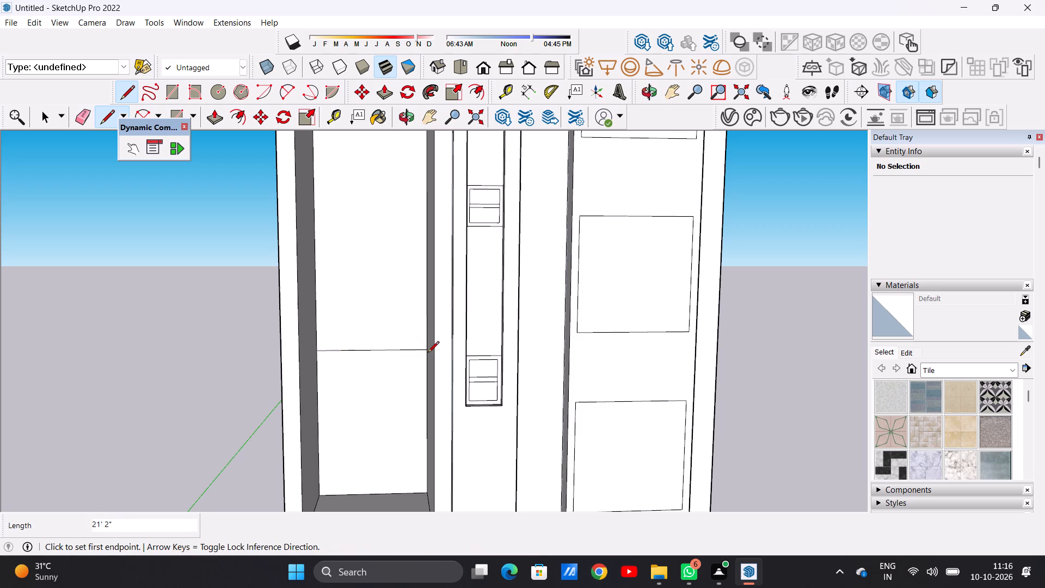
scroll(300, 385, "down", 5)
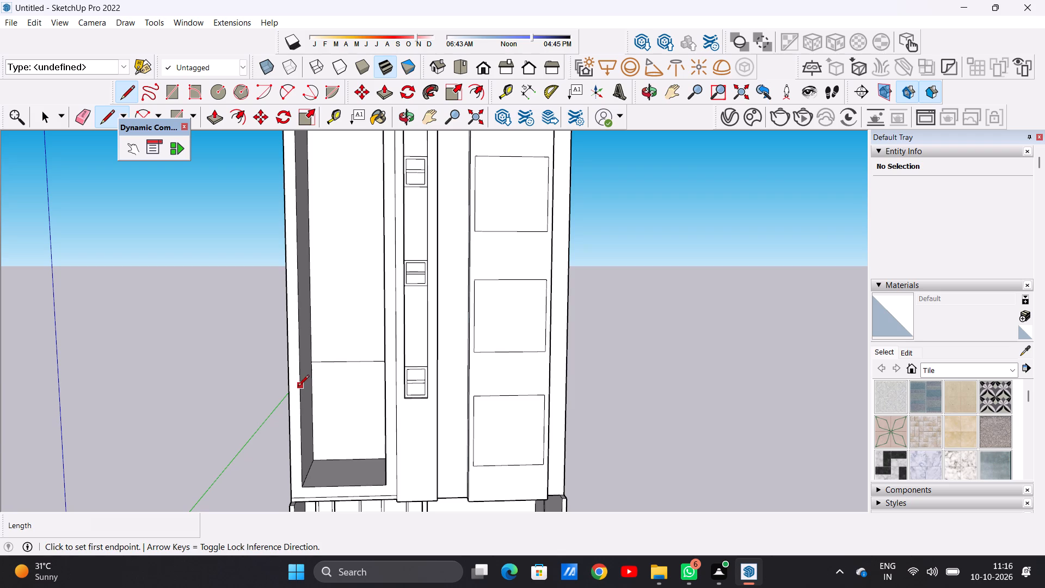
Draw a second horizontal line about 21' 2" long across the recess's back wall, just below the first, forming a narrow band.
scroll(354, 381, "down", 2)
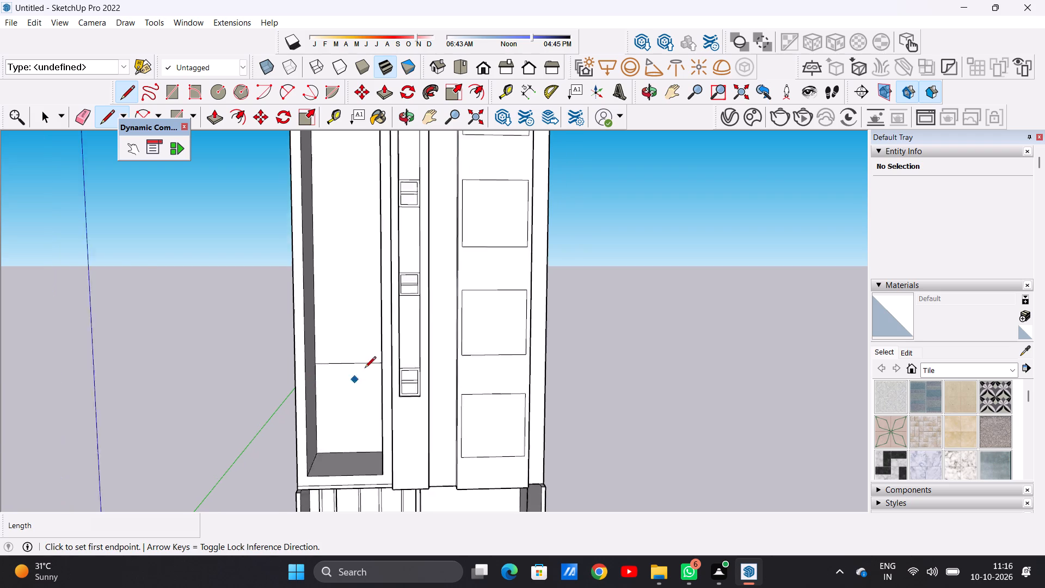
scroll(365, 369, "down", 2)
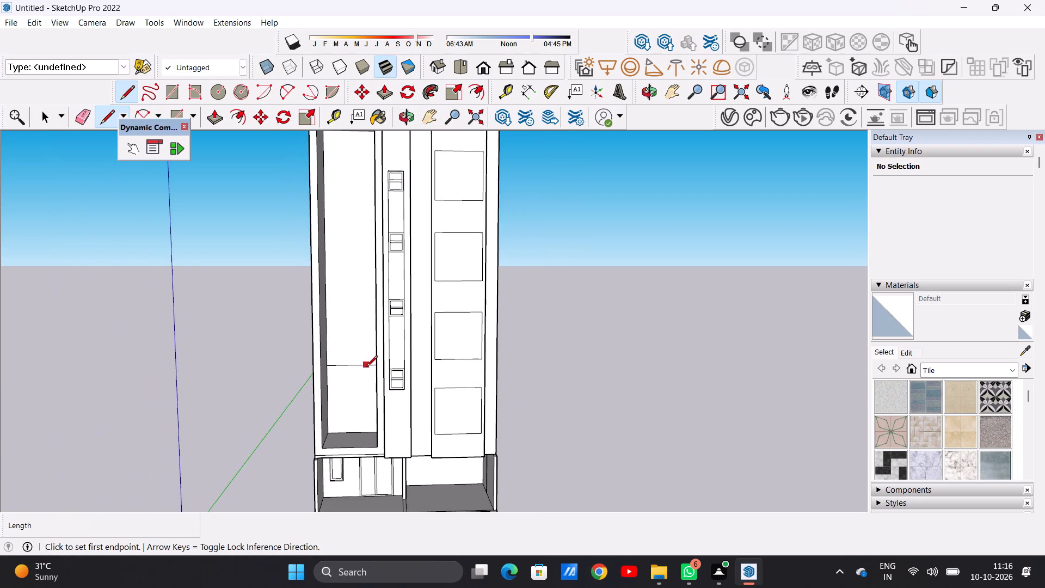
scroll(364, 383, "up", 4)
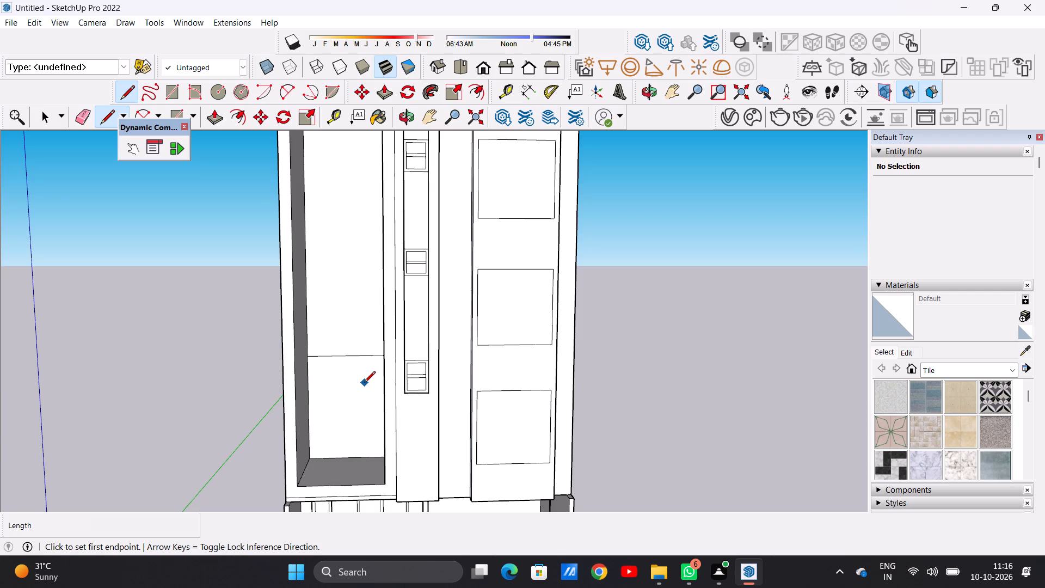
scroll(364, 383, "up", 6)
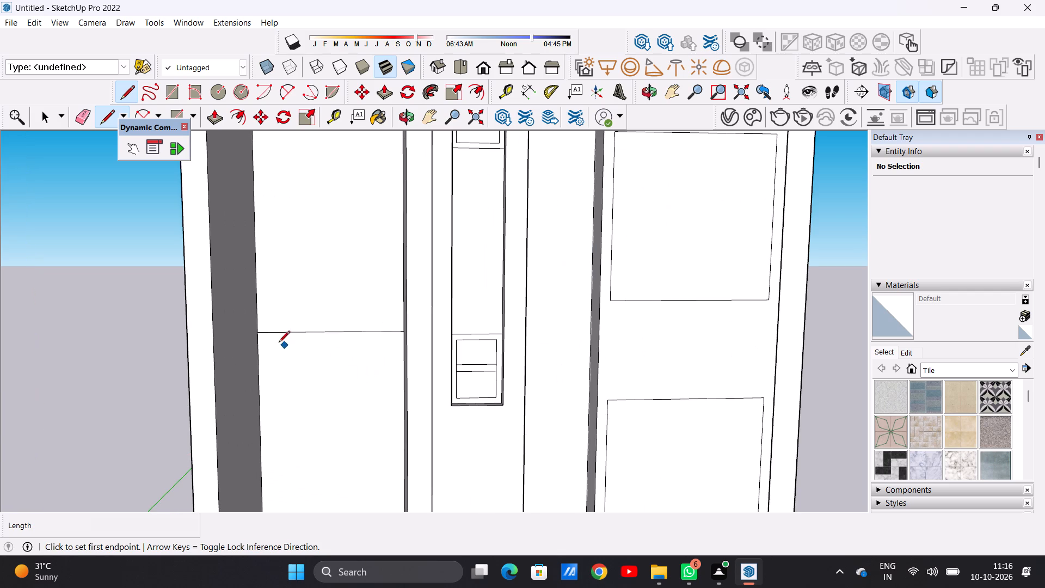
left_click(259, 350)
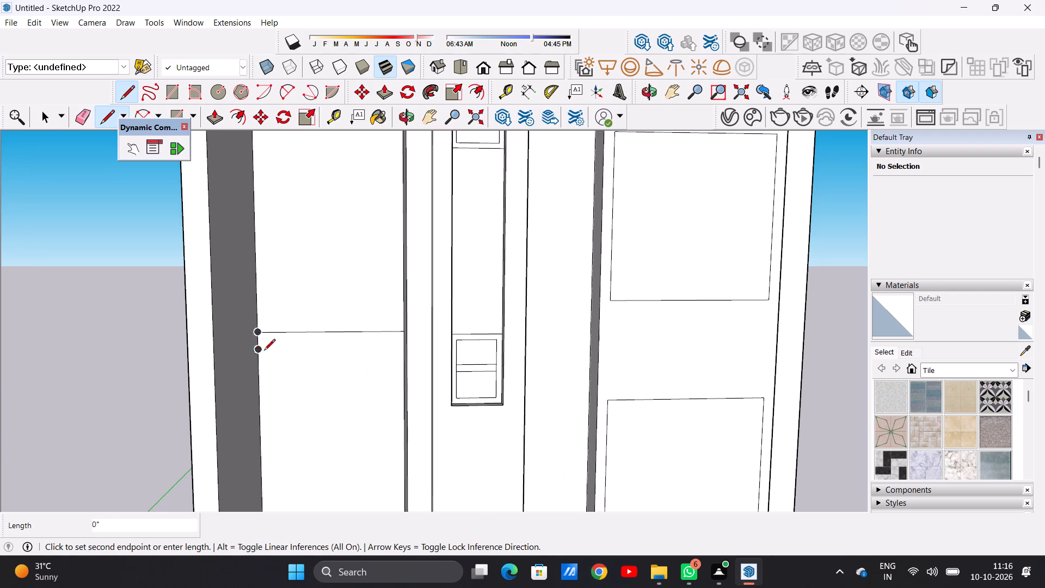
scroll(320, 359, "down", 6)
middle_click_drag(334, 363, 379, 353)
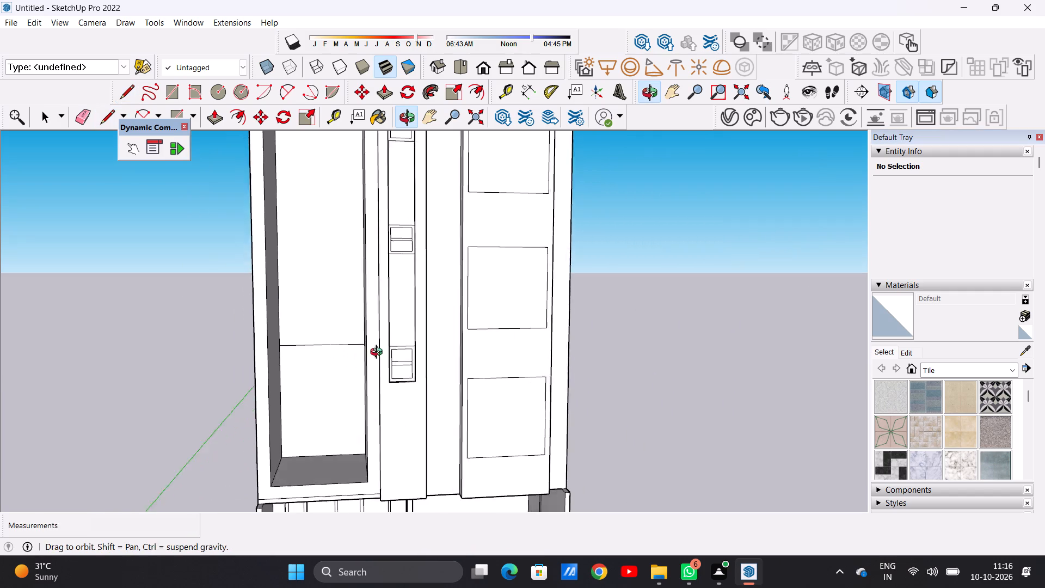
middle_click_drag(379, 353, 402, 342)
scroll(384, 351, "up", 9)
left_click(337, 360)
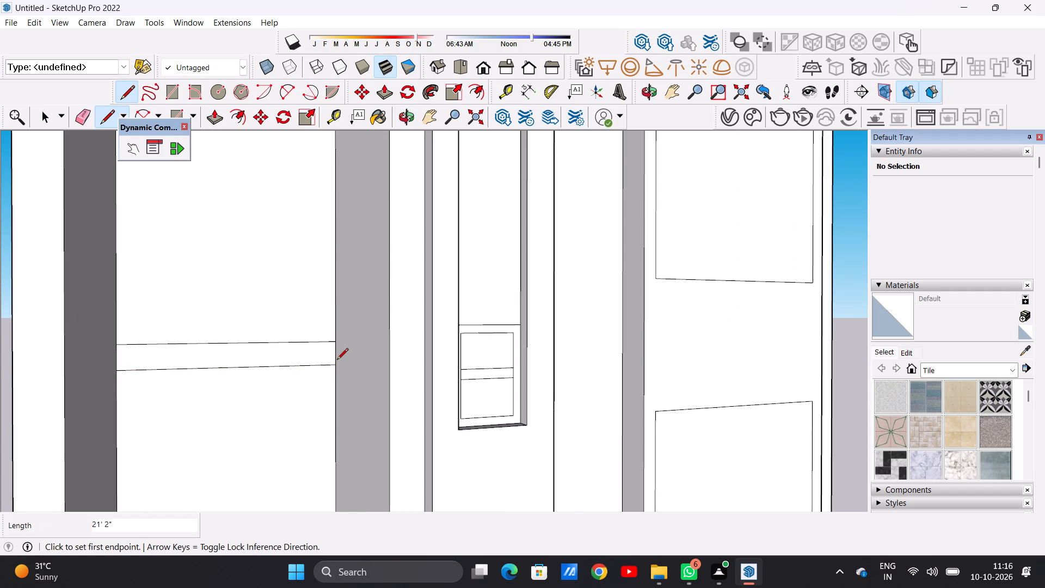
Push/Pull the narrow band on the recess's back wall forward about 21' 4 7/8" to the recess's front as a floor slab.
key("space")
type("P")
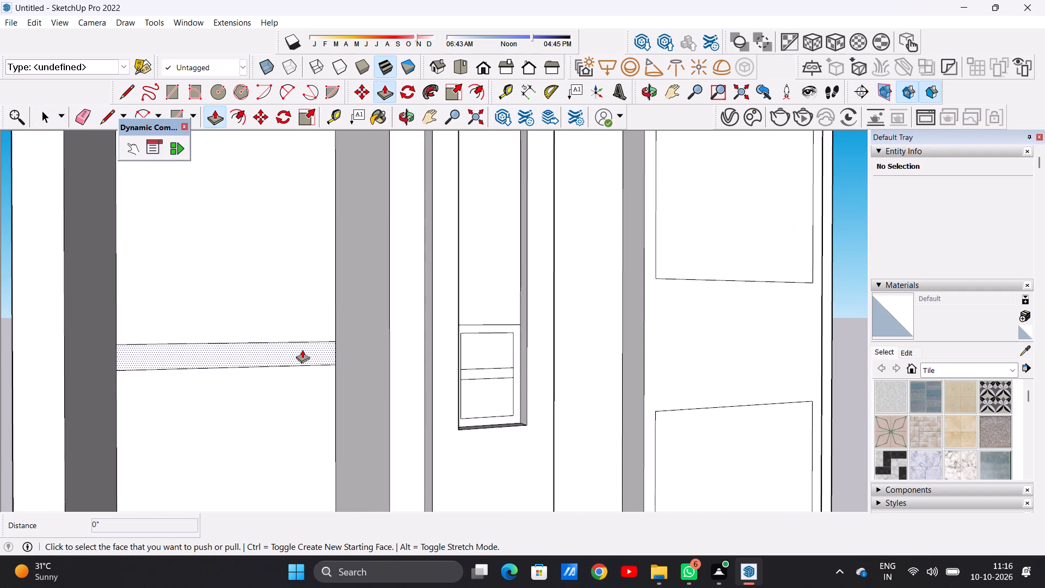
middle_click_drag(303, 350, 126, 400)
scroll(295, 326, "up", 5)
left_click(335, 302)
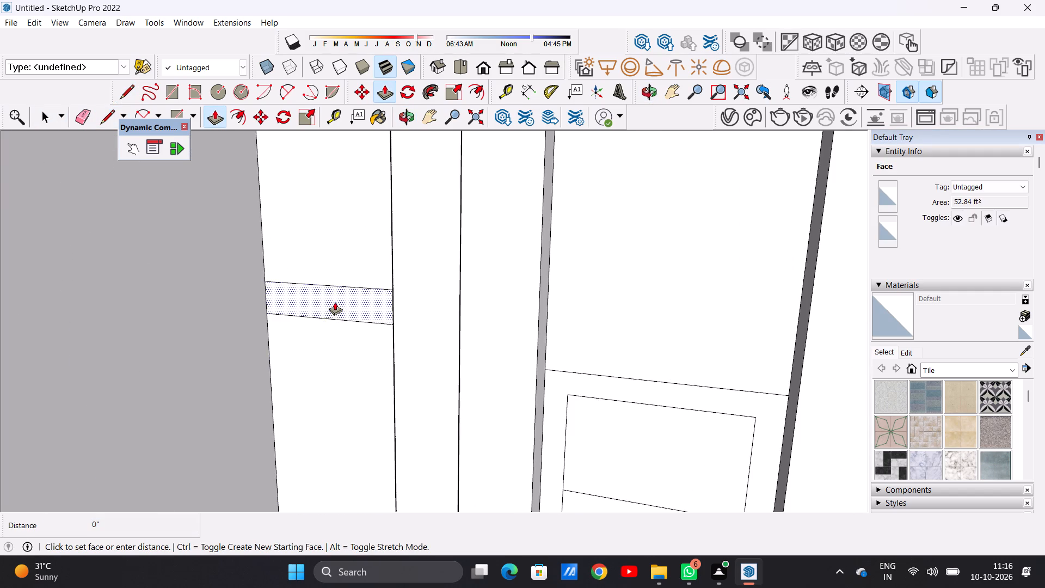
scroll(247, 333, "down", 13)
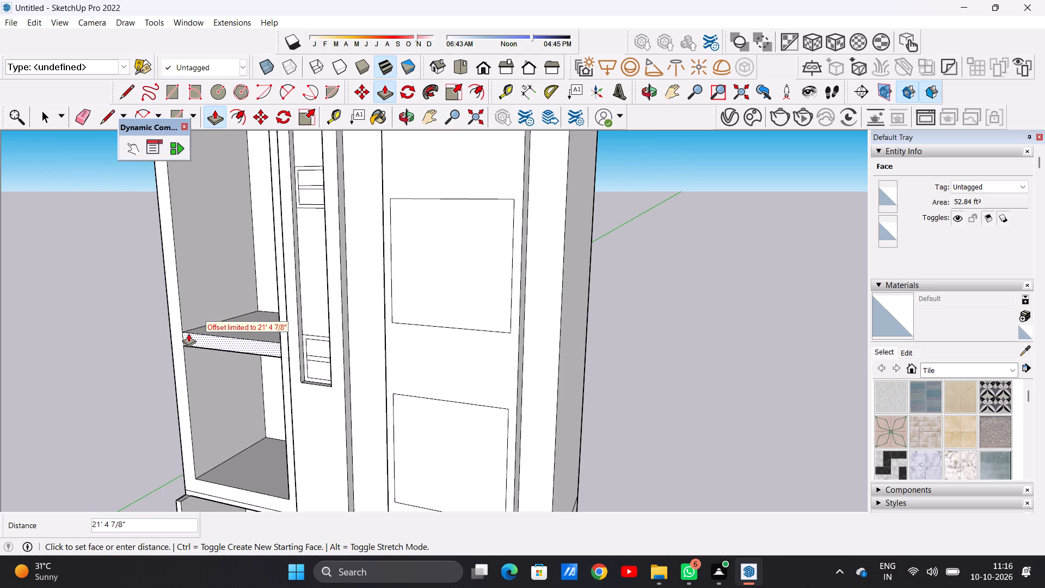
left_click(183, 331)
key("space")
Examine the extruded slab in the recess from the front and above, in relation to the barred windows and the base.
scroll(279, 352, "down", 5)
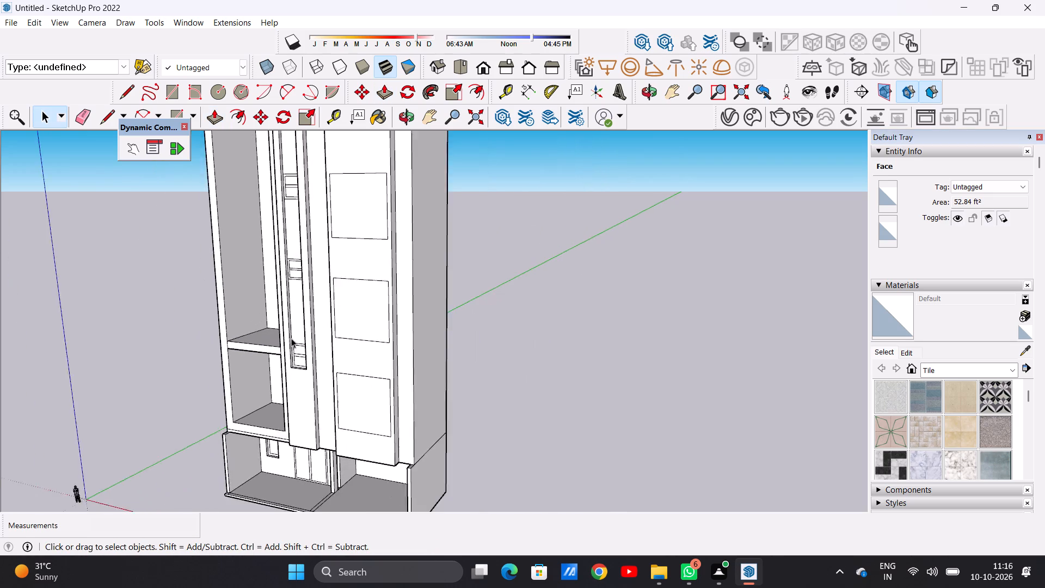
scroll(291, 338, "down", 5)
middle_click_drag(237, 375, 351, 324)
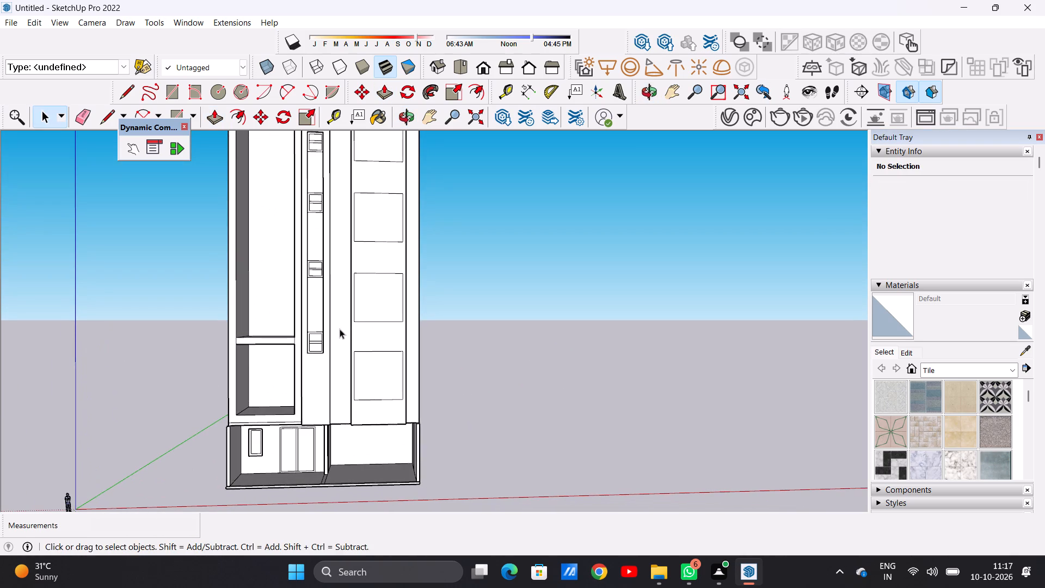
scroll(339, 357, "down", 3)
scroll(286, 361, "up", 7)
scroll(286, 366, "down", 1)
scroll(286, 366, "up", 3)
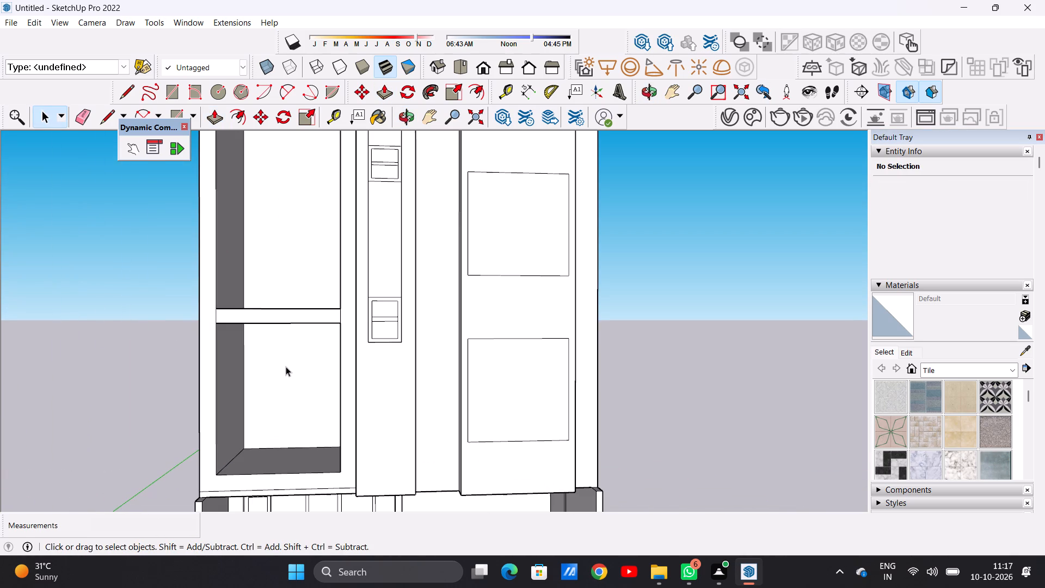
middle_click_drag(286, 366, 287, 428)
scroll(315, 409, "down", 10)
scroll(316, 370, "up", 12)
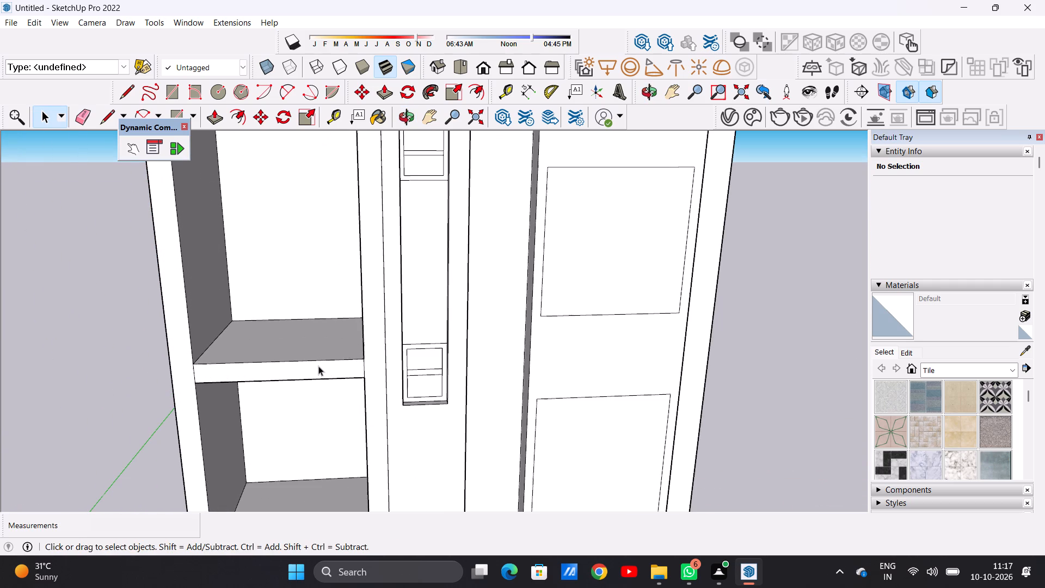
scroll(318, 366, "up", 1)
triple_click(318, 365)
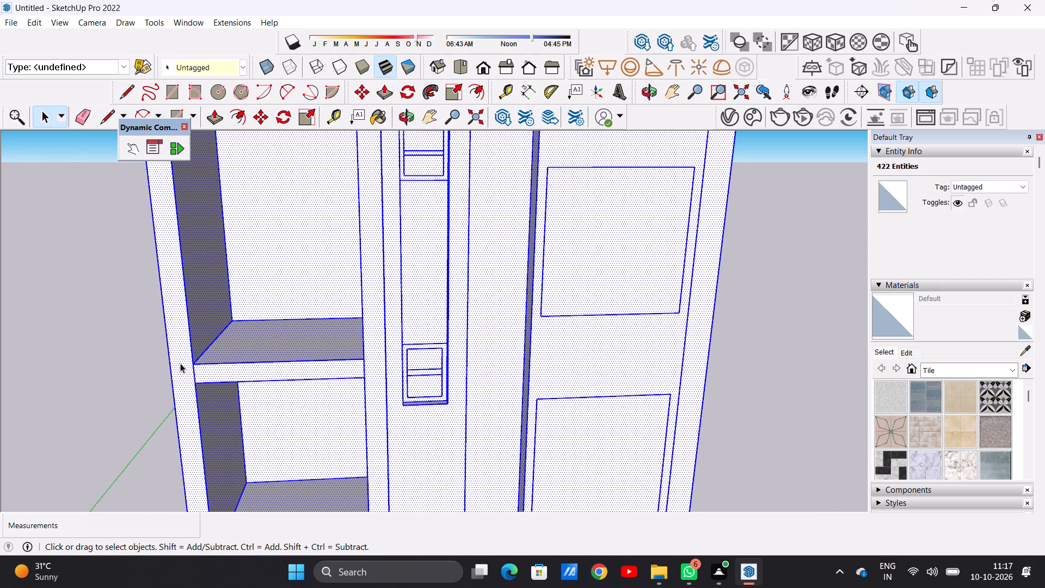
left_click(154, 365)
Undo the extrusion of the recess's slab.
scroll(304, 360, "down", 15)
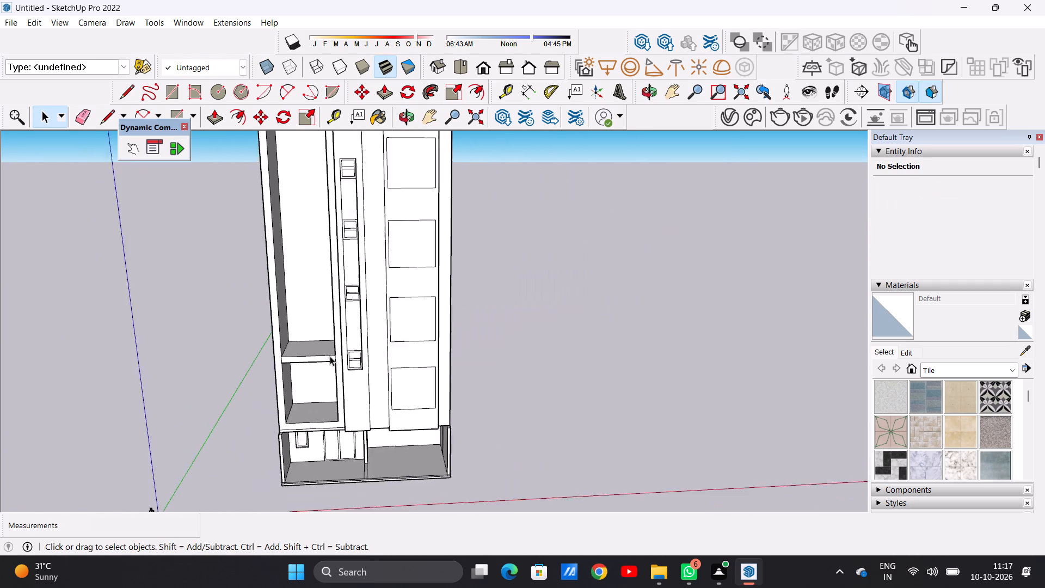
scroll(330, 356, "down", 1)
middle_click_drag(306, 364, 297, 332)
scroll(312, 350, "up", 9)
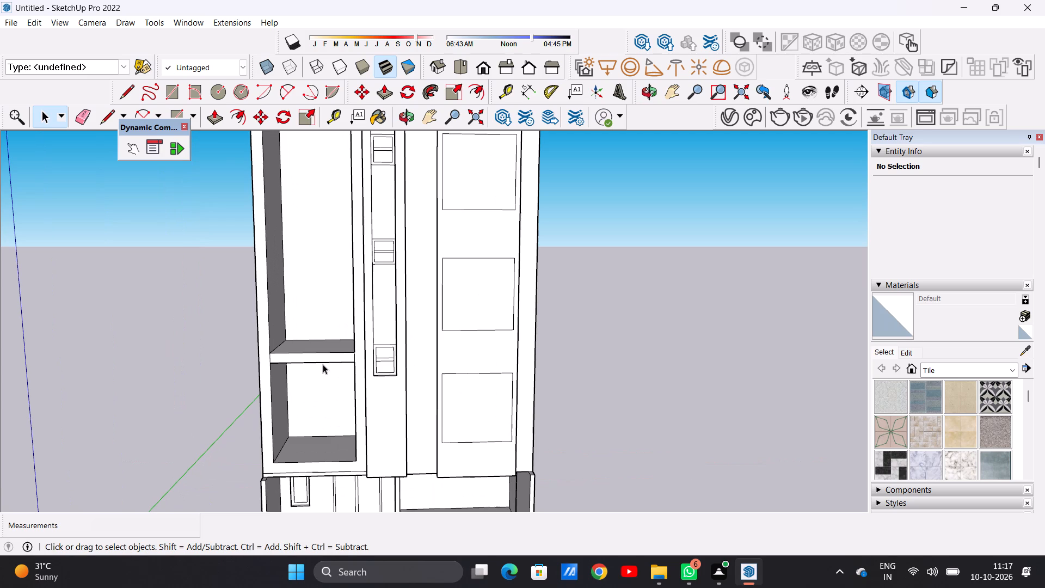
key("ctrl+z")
Copy the narrow band straight up the recess's back wall, about 30' 7 1/8" above the original.
scroll(336, 338, "up", 10)
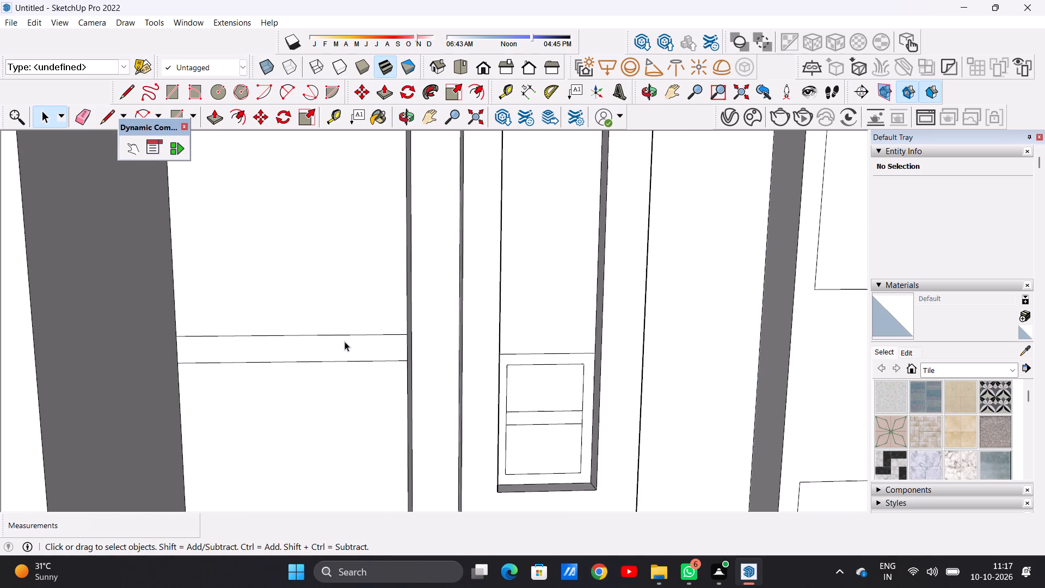
double_click(346, 348)
key("m")
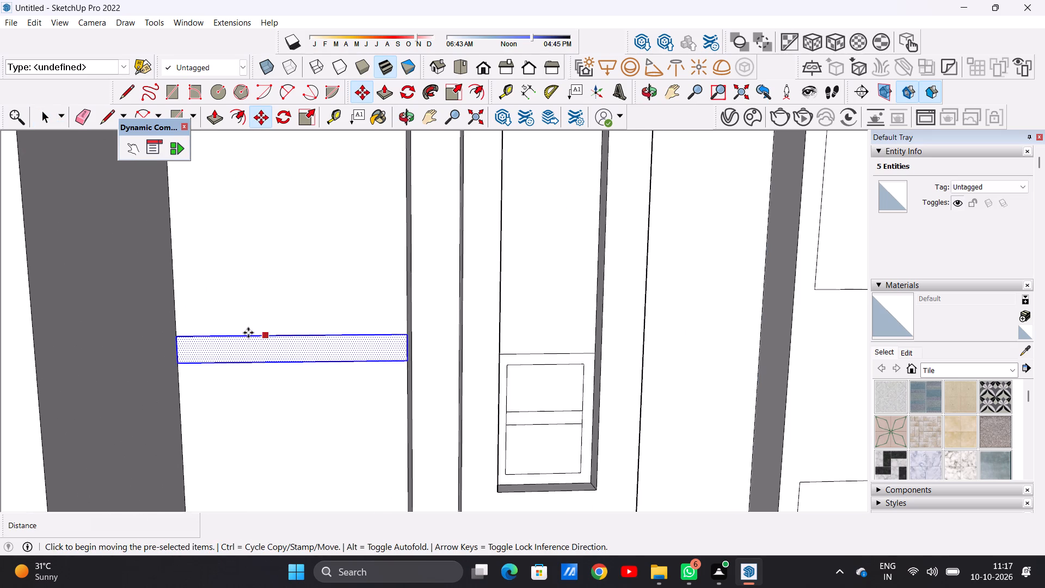
left_click(183, 337)
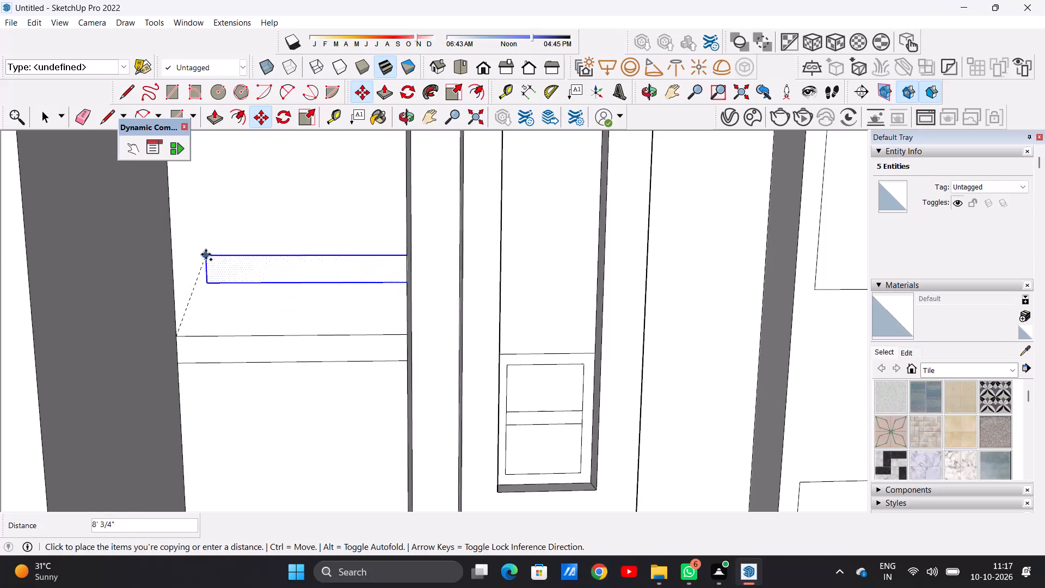
scroll(207, 256, "down", 17)
scroll(204, 265, "down", 6)
scroll(220, 226, "up", 2)
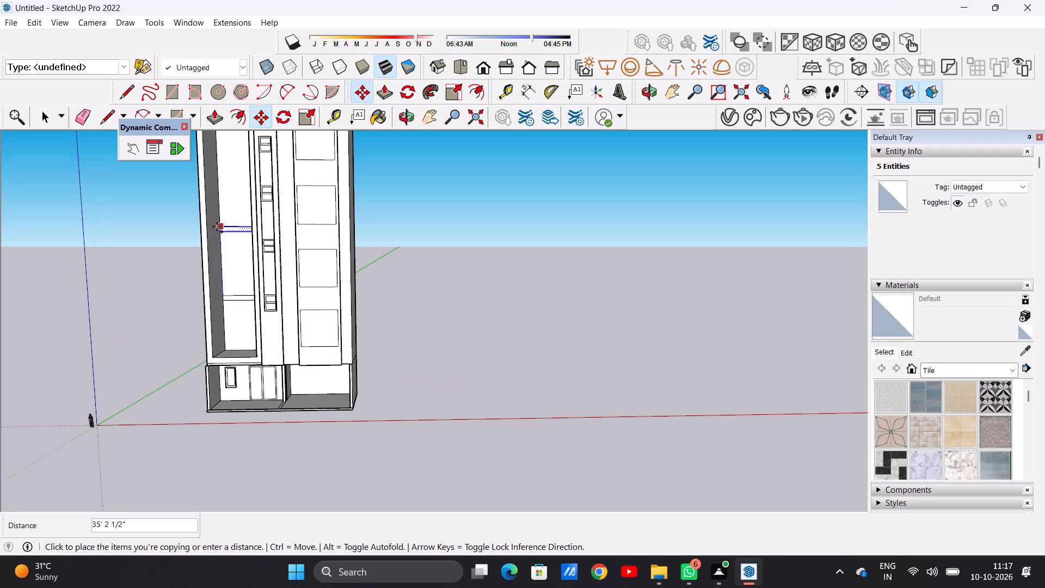
scroll(228, 231, "up", 8)
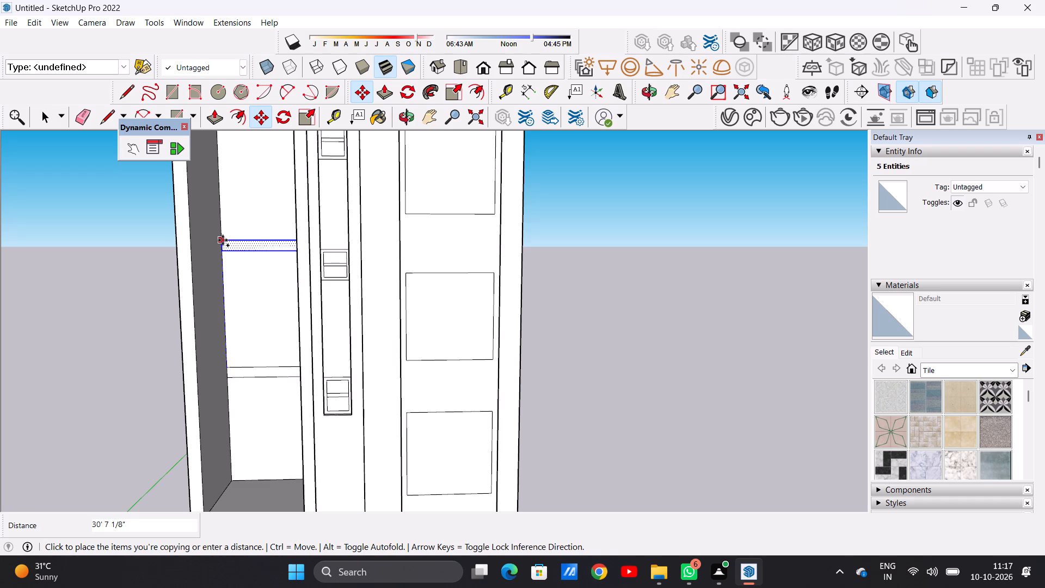
left_click(223, 240)
Copy the upper band straight up the recess's back wall again, about 37' 2 3/8" higher, near the recess's top.
scroll(227, 265, "down", 15)
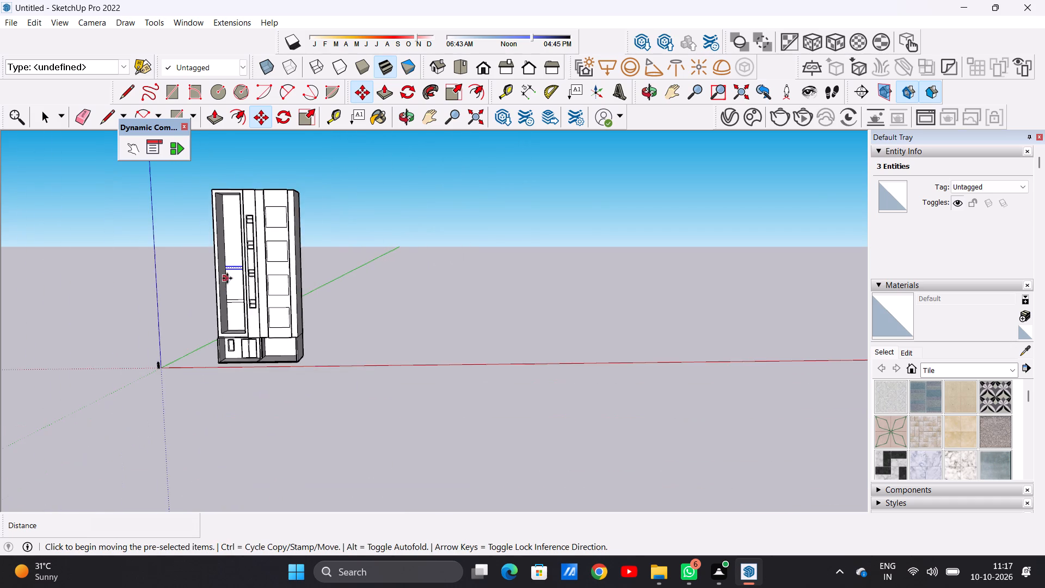
scroll(234, 253, "up", 13)
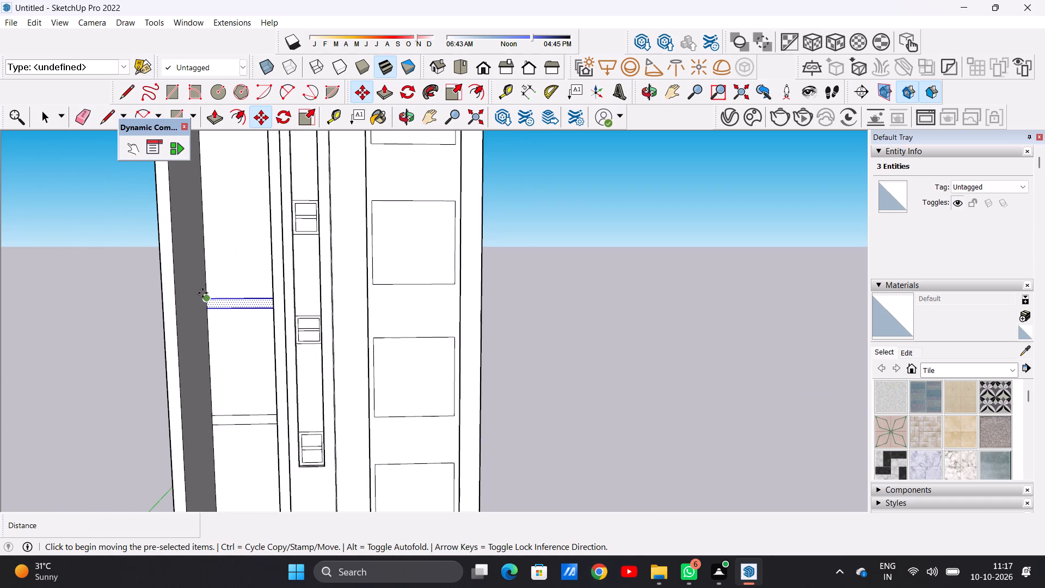
left_click(202, 293)
scroll(196, 254, "down", 11)
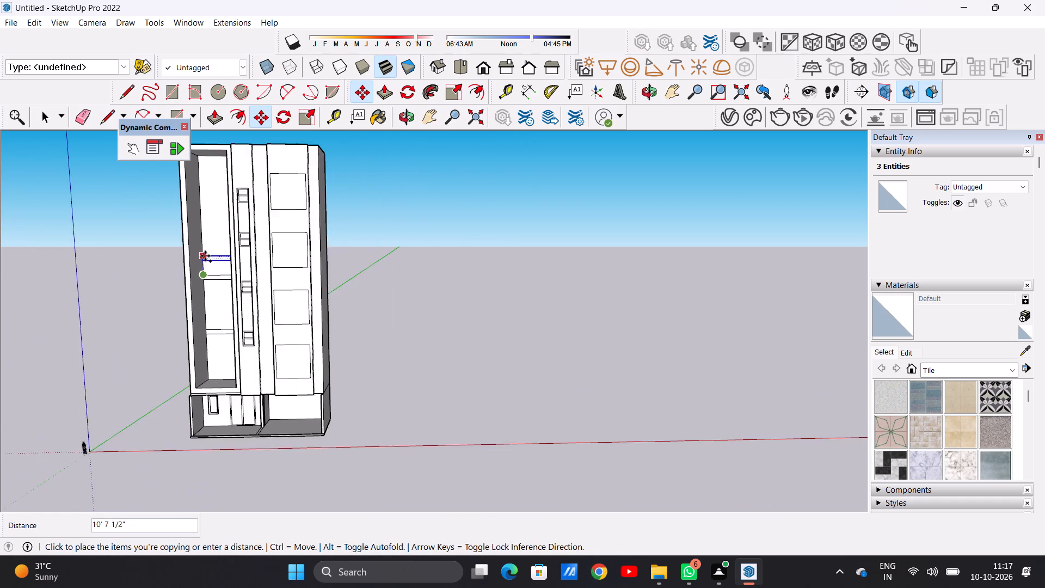
scroll(205, 256, "down", 2)
scroll(209, 220, "up", 5)
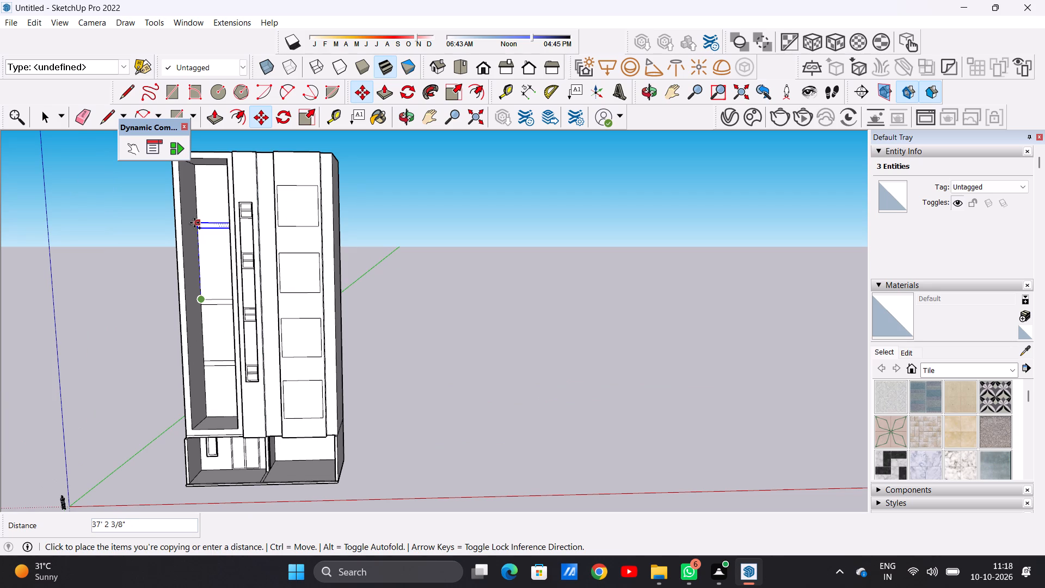
left_click(194, 223)
key("space")
Examine the whole tower from the front, side and above, checking the spacing of the three bands in the recess.
middle_click_drag(200, 223, 230, 228)
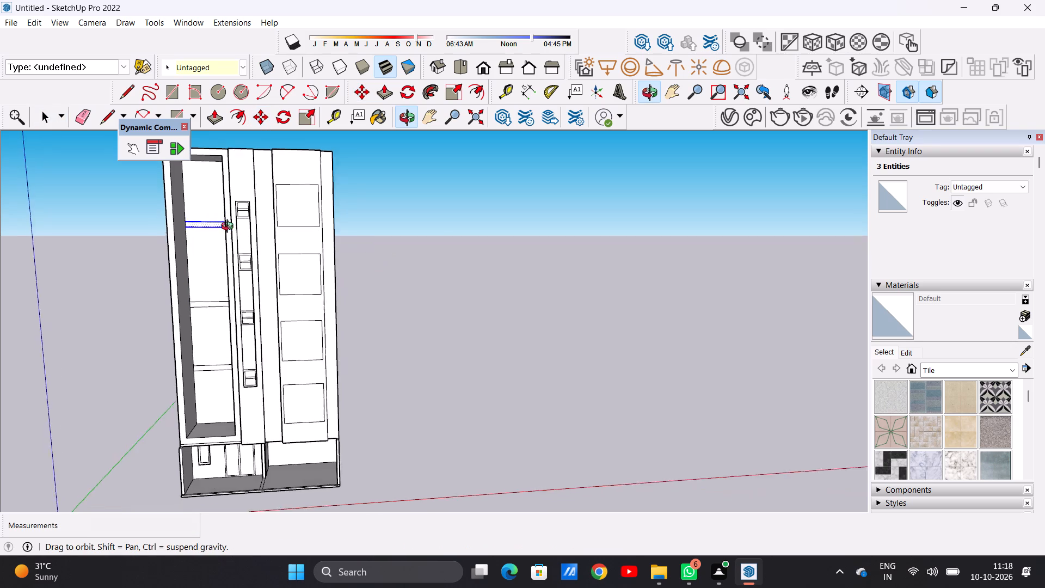
middle_click_drag(230, 228, 275, 199)
scroll(244, 226, "up", 12)
scroll(137, 262, "down", 11)
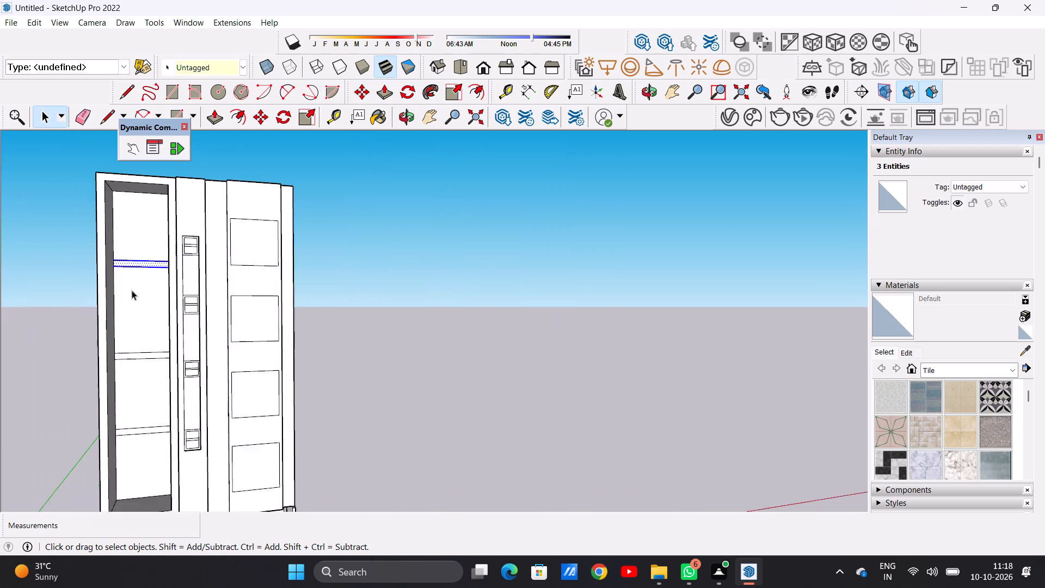
scroll(132, 290, "down", 8)
middle_click_drag(203, 246, 116, 280)
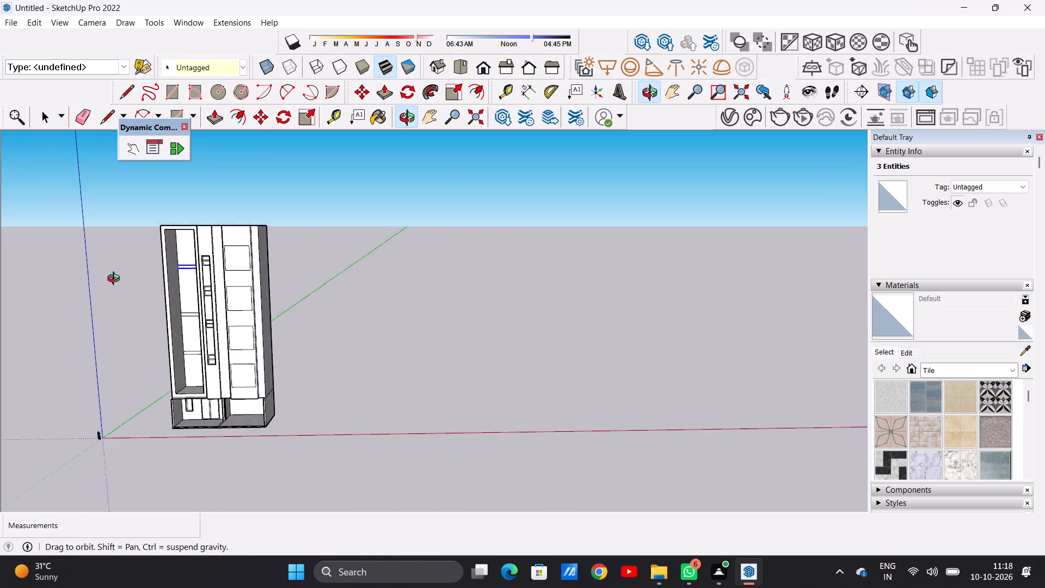
middle_click_drag(116, 280, 77, 287)
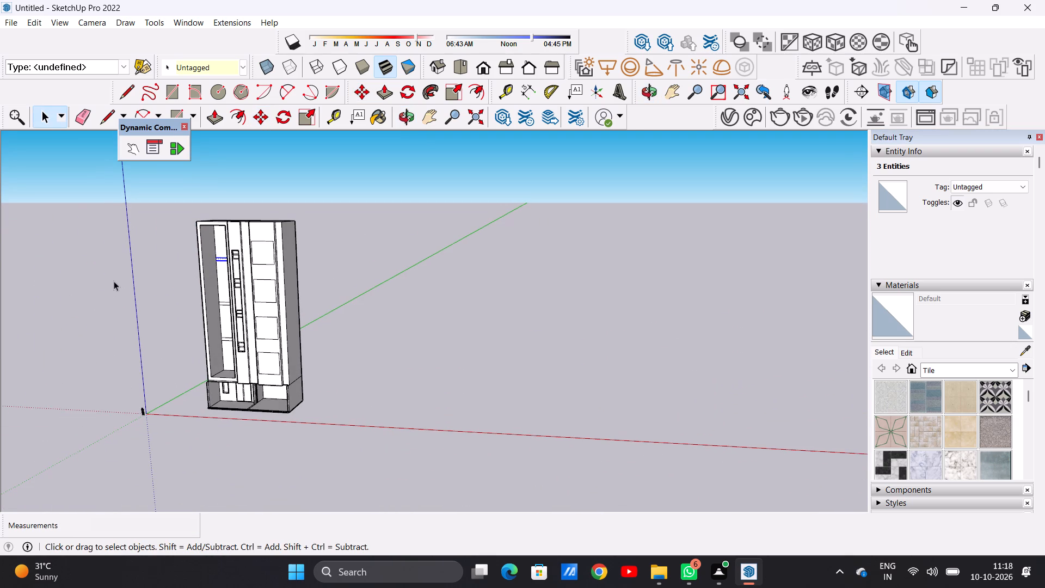
scroll(149, 220, "up", 12)
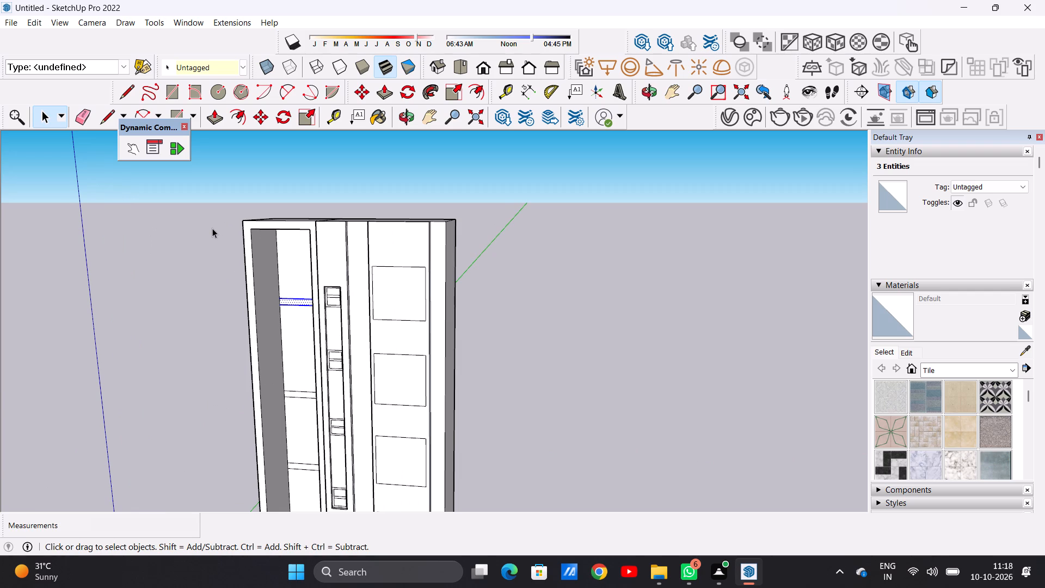
scroll(423, 368, "down", 3)
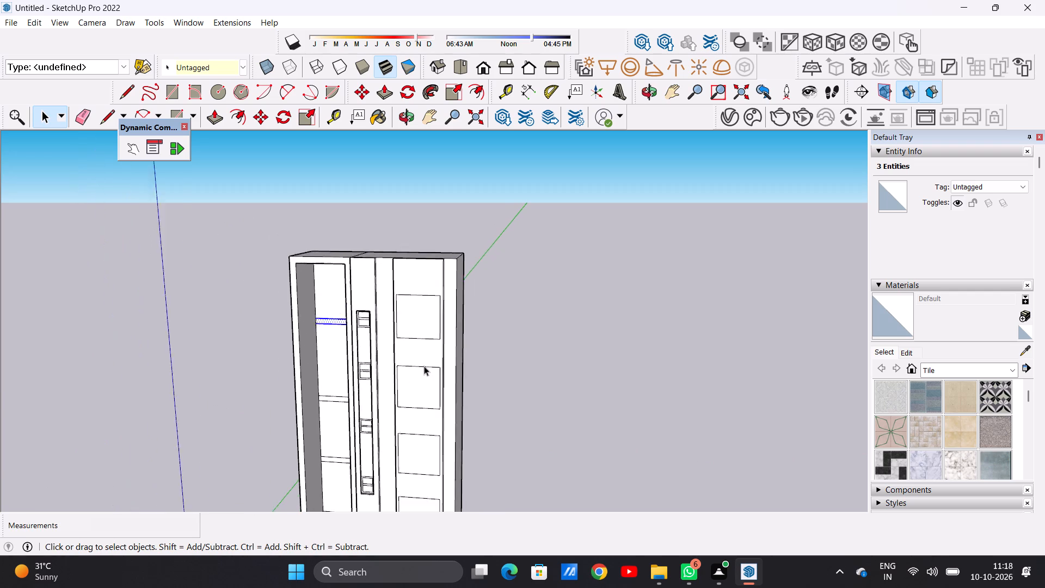
scroll(424, 366, "down", 1)
middle_click_drag(336, 318, 364, 300)
double_click(577, 338)
scroll(366, 358, "down", 8)
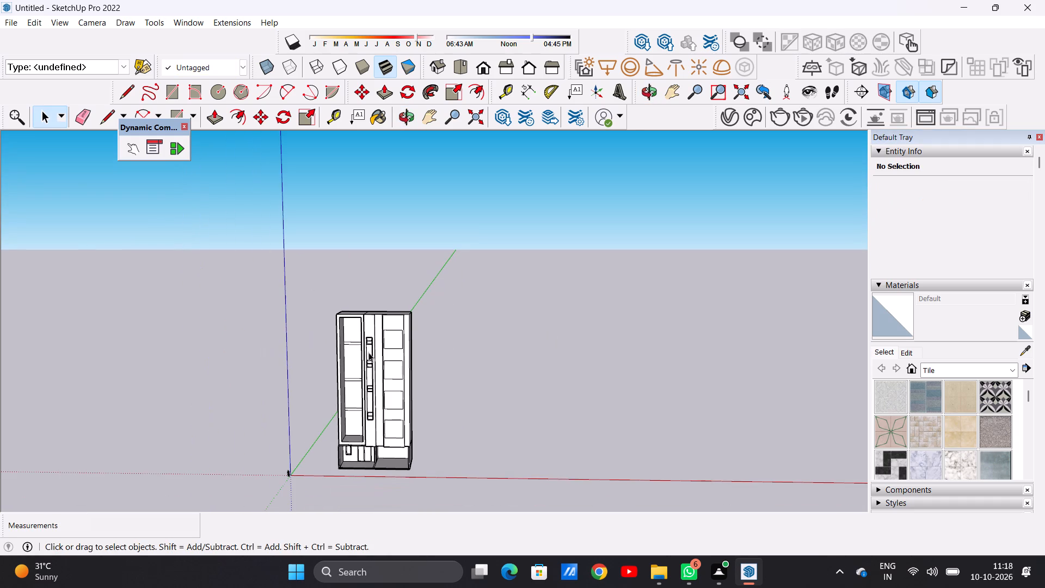
middle_click_drag(372, 327, 303, 350)
scroll(361, 275, "up", 6)
middle_click_drag(362, 345, 372, 434)
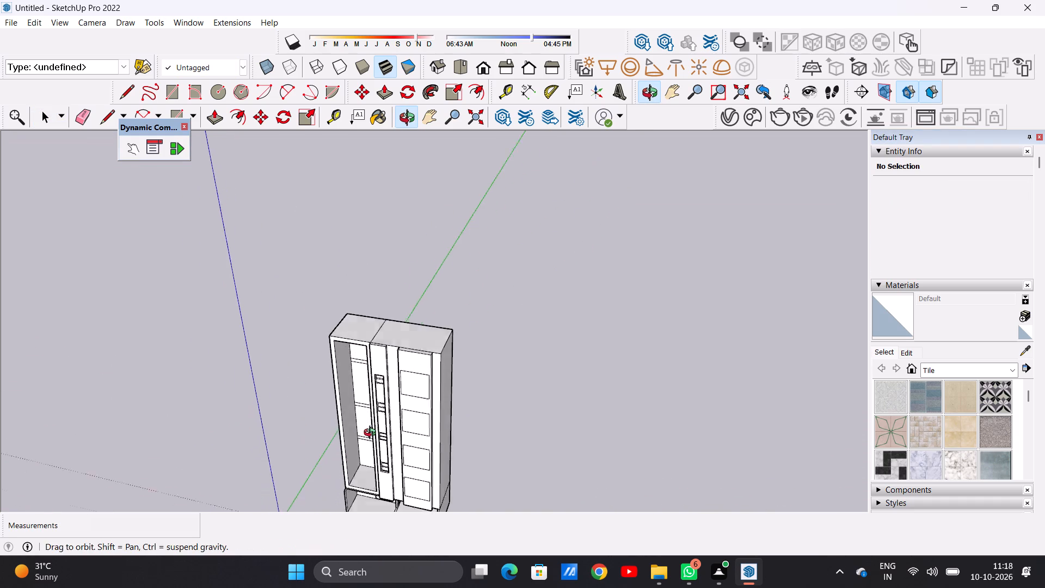
middle_click_drag(372, 434, 373, 443)
scroll(384, 349, "up", 10)
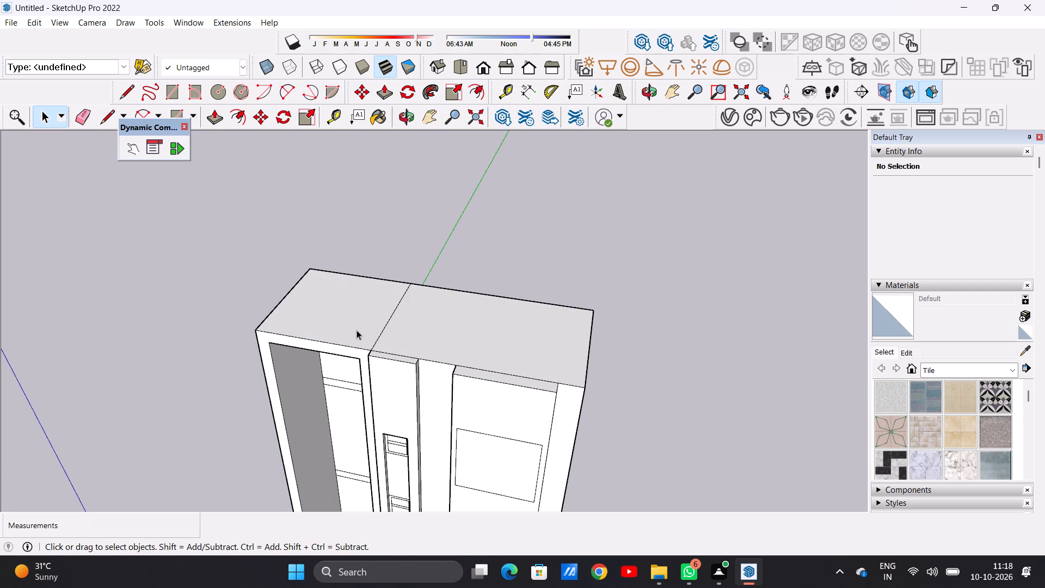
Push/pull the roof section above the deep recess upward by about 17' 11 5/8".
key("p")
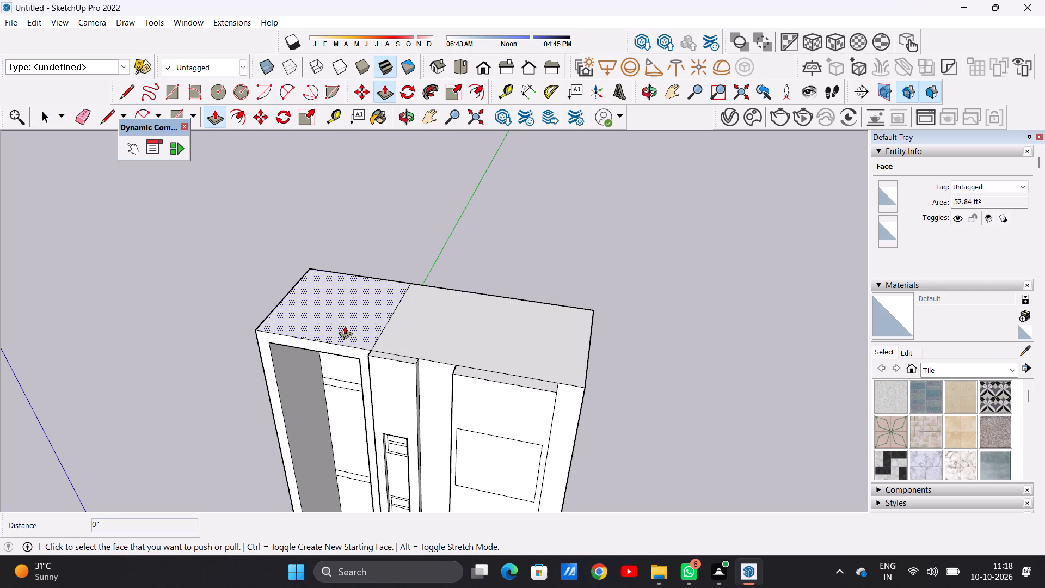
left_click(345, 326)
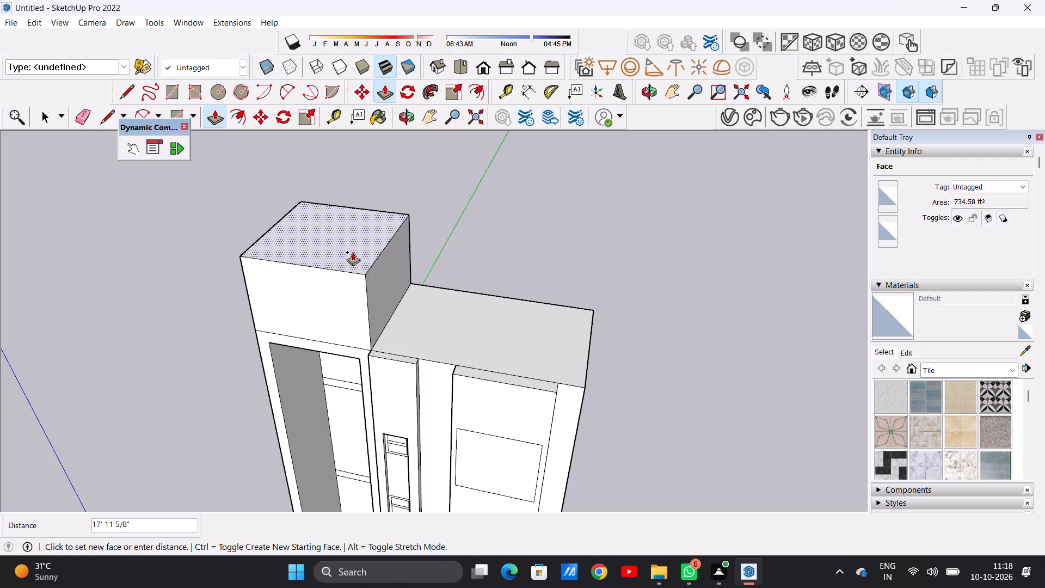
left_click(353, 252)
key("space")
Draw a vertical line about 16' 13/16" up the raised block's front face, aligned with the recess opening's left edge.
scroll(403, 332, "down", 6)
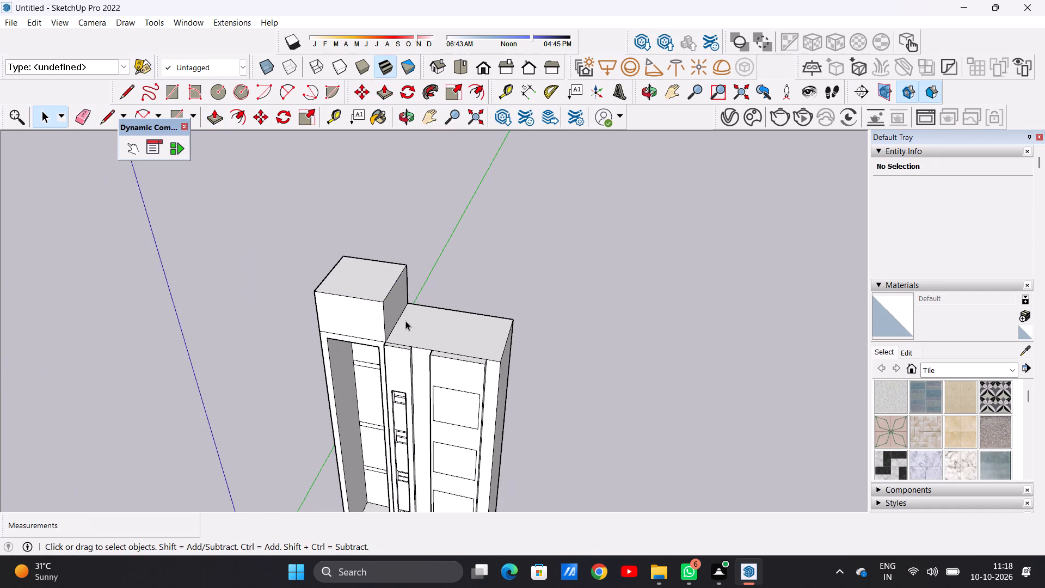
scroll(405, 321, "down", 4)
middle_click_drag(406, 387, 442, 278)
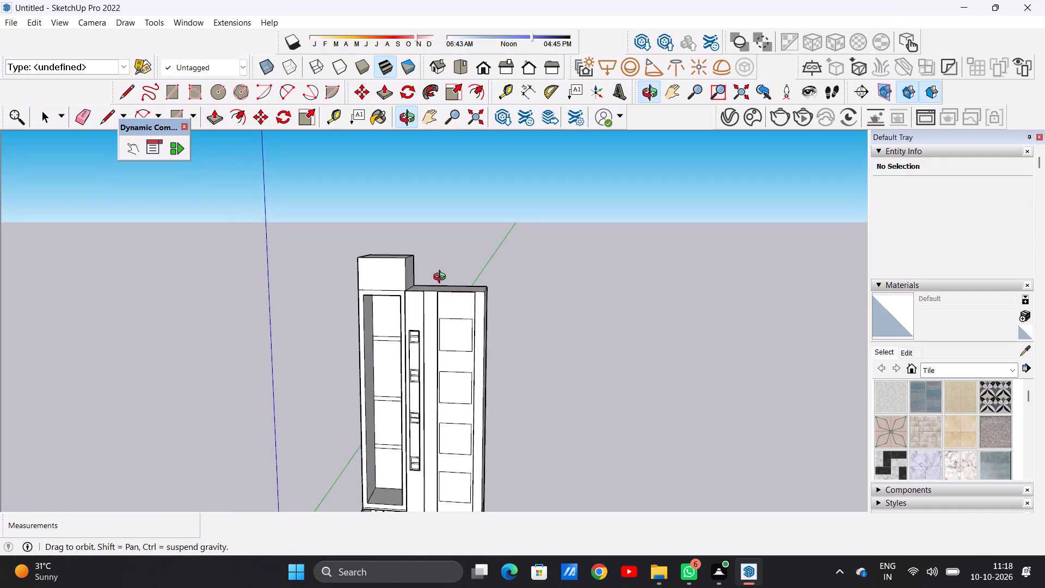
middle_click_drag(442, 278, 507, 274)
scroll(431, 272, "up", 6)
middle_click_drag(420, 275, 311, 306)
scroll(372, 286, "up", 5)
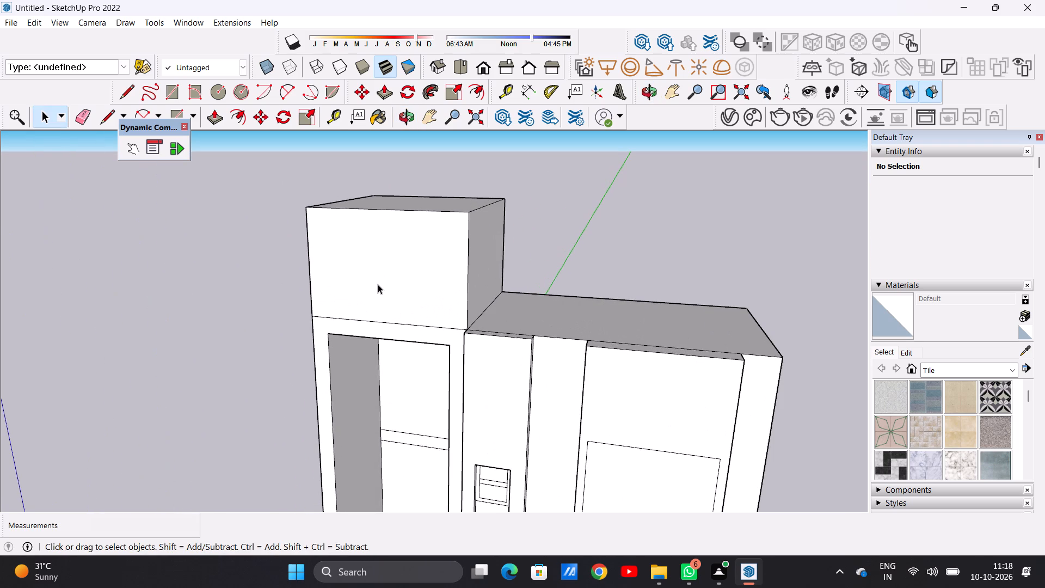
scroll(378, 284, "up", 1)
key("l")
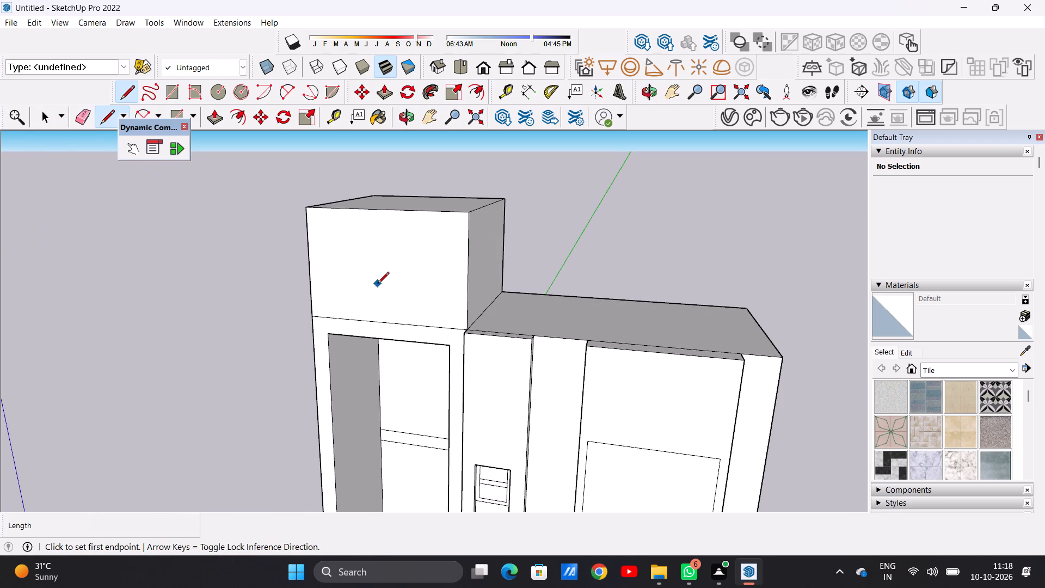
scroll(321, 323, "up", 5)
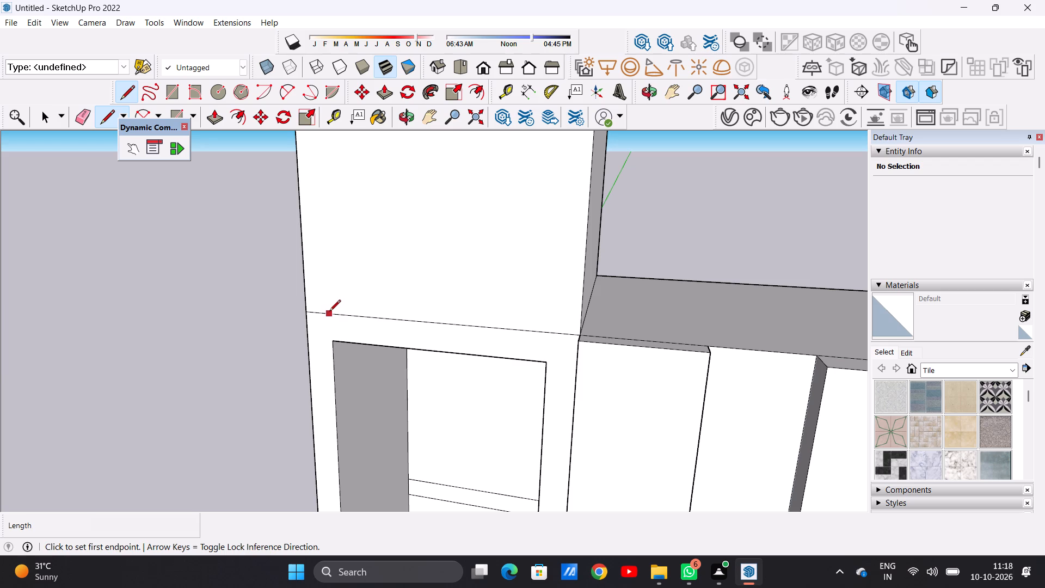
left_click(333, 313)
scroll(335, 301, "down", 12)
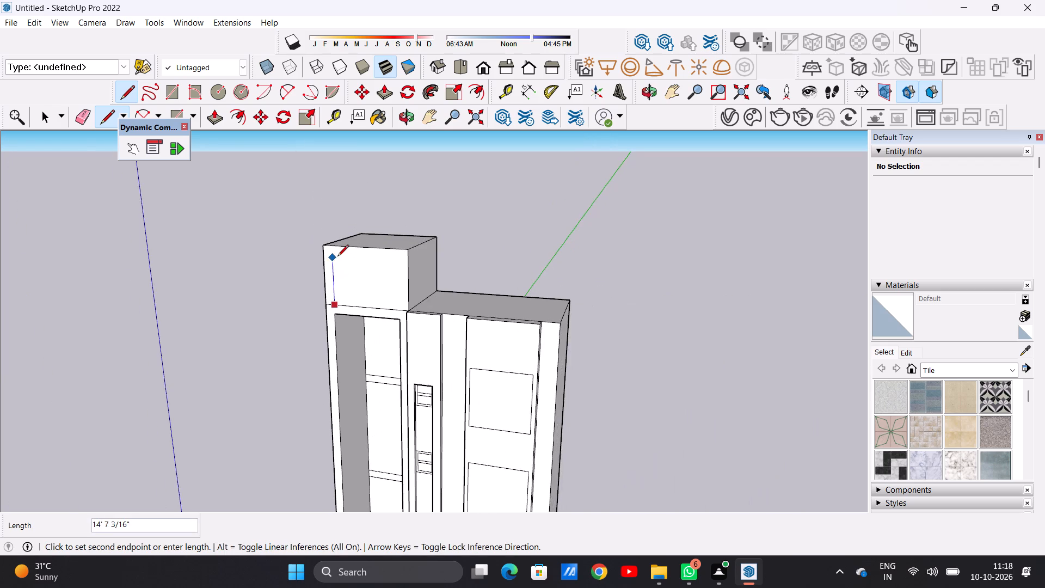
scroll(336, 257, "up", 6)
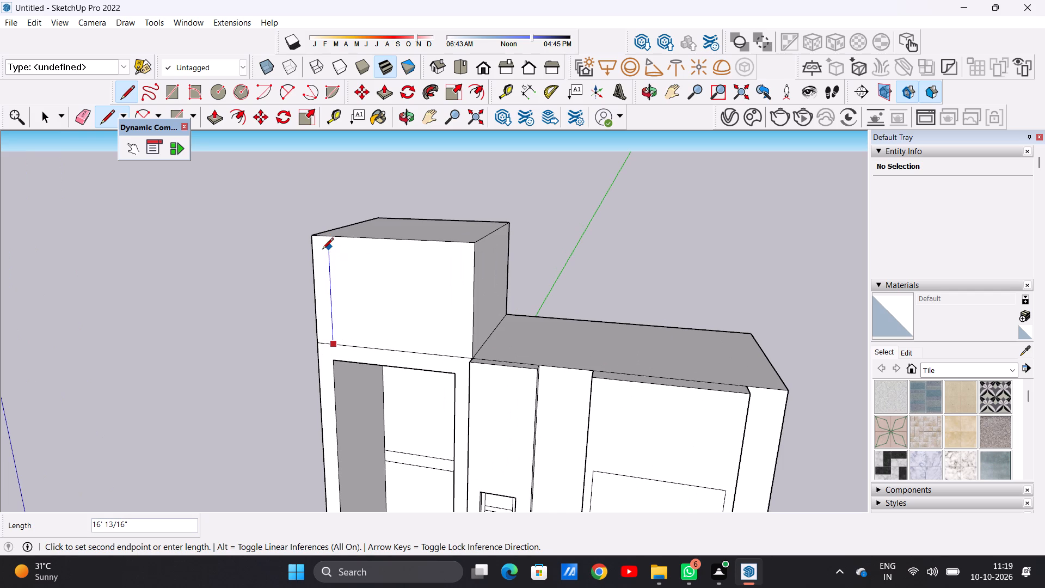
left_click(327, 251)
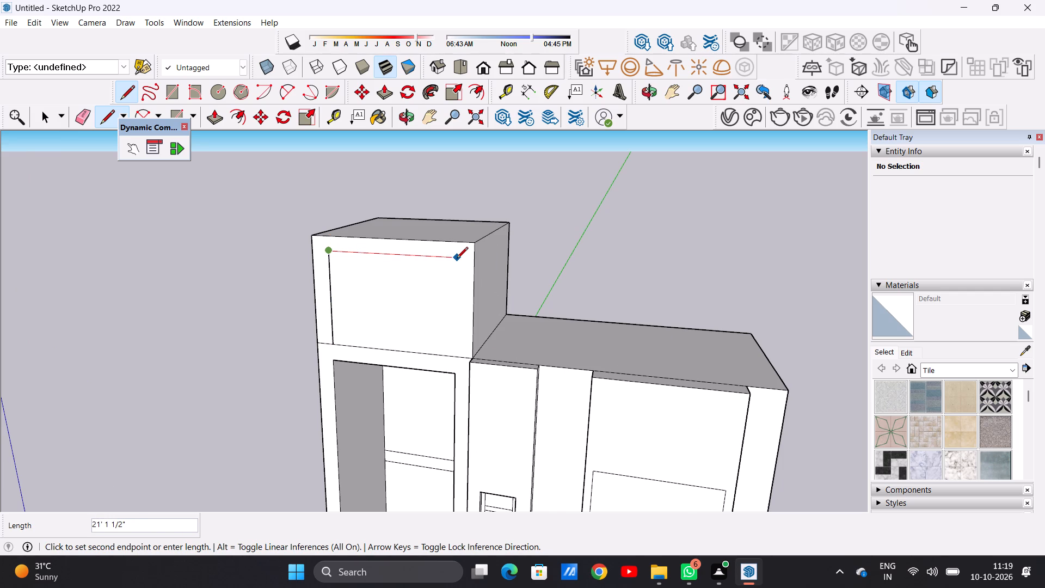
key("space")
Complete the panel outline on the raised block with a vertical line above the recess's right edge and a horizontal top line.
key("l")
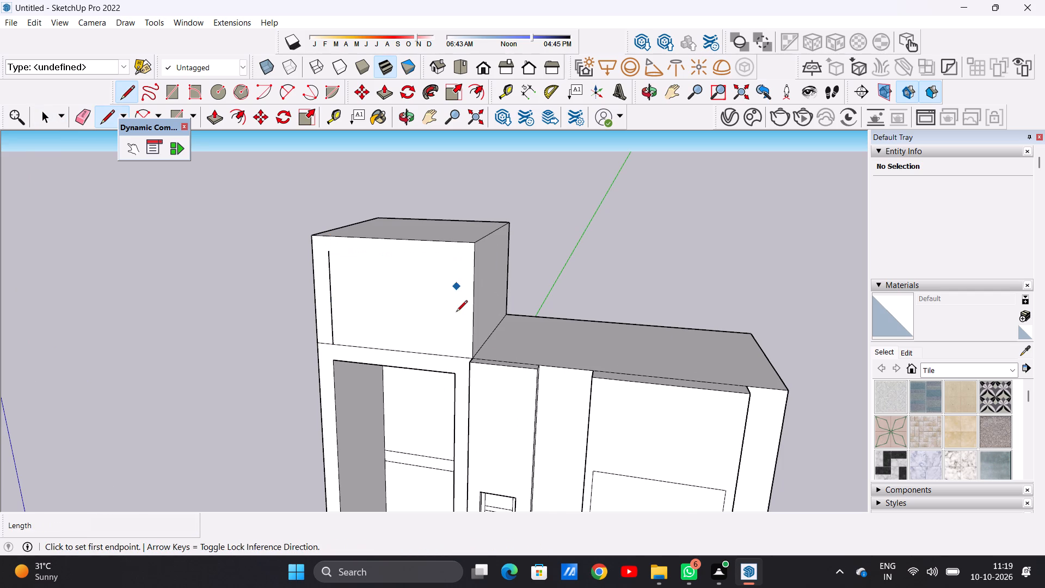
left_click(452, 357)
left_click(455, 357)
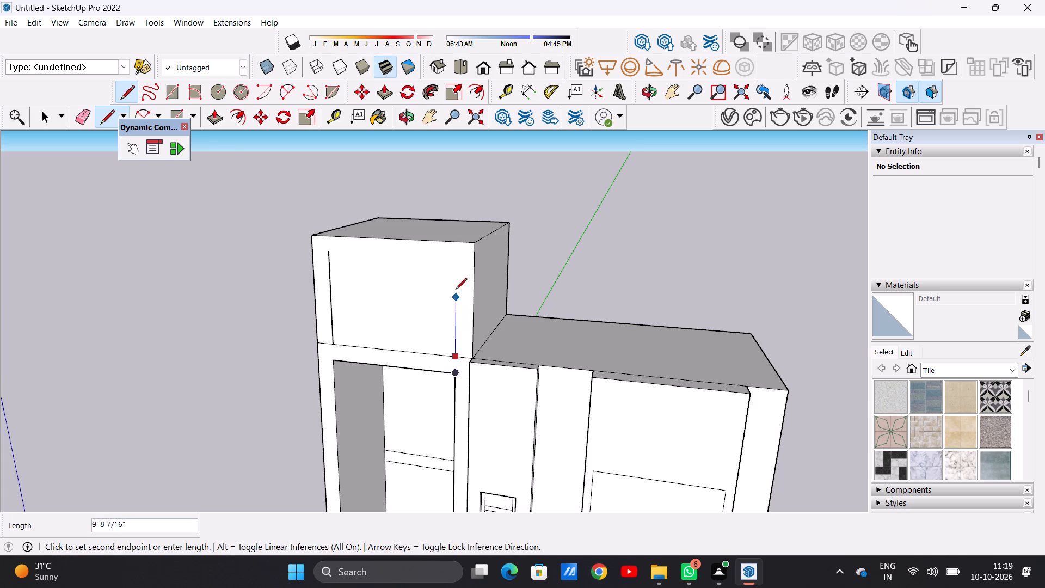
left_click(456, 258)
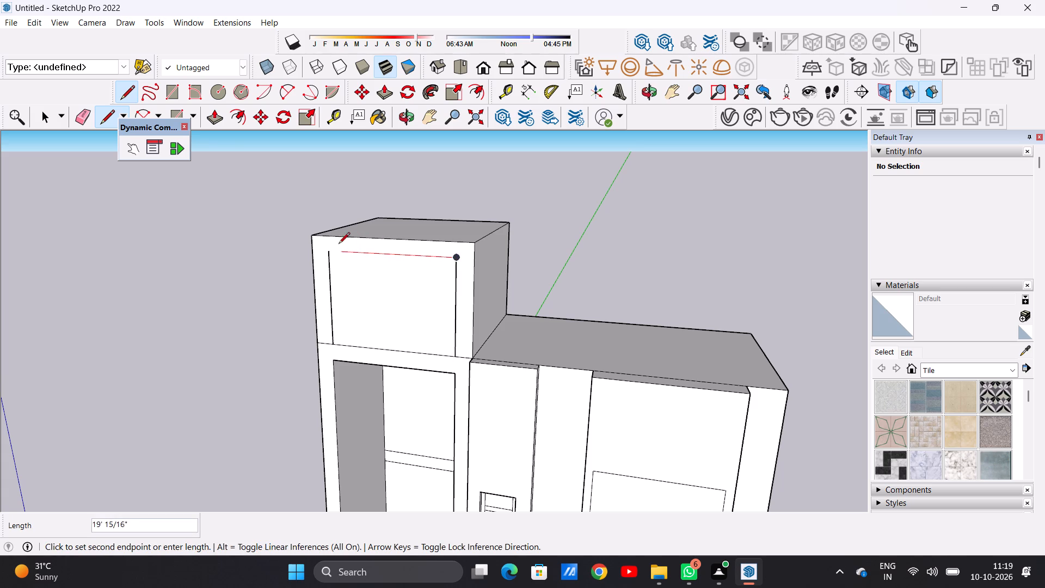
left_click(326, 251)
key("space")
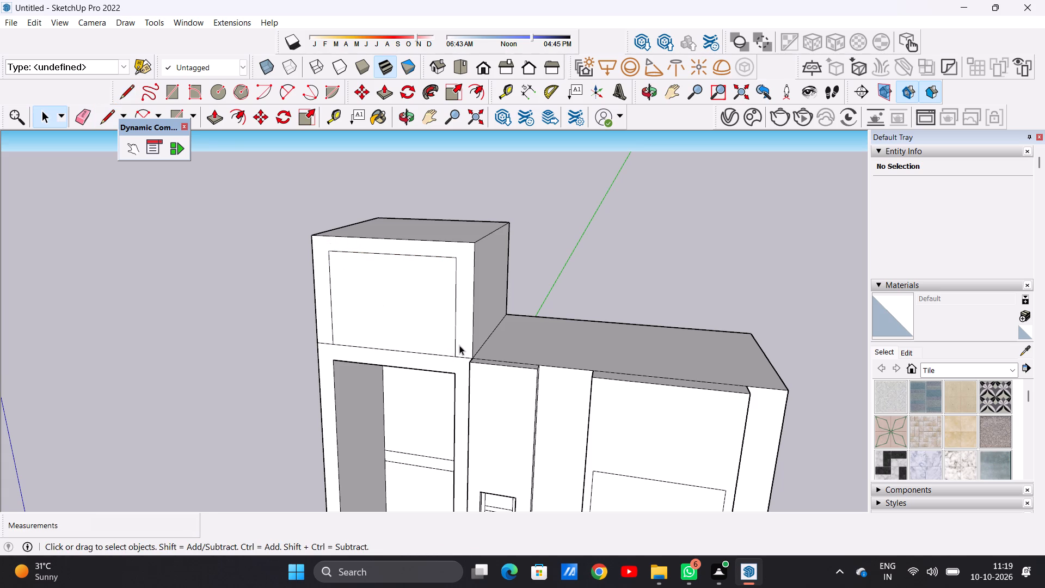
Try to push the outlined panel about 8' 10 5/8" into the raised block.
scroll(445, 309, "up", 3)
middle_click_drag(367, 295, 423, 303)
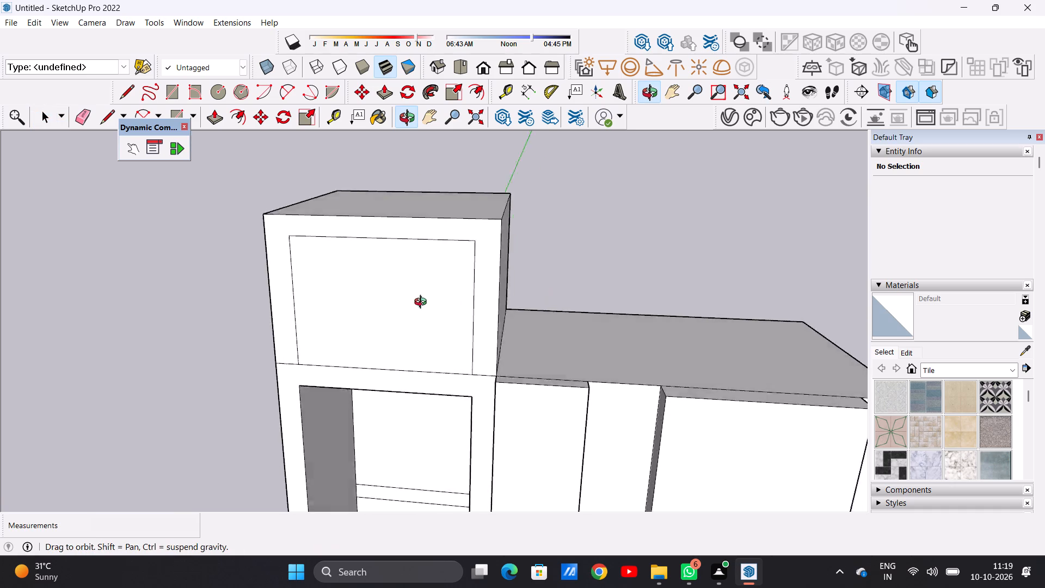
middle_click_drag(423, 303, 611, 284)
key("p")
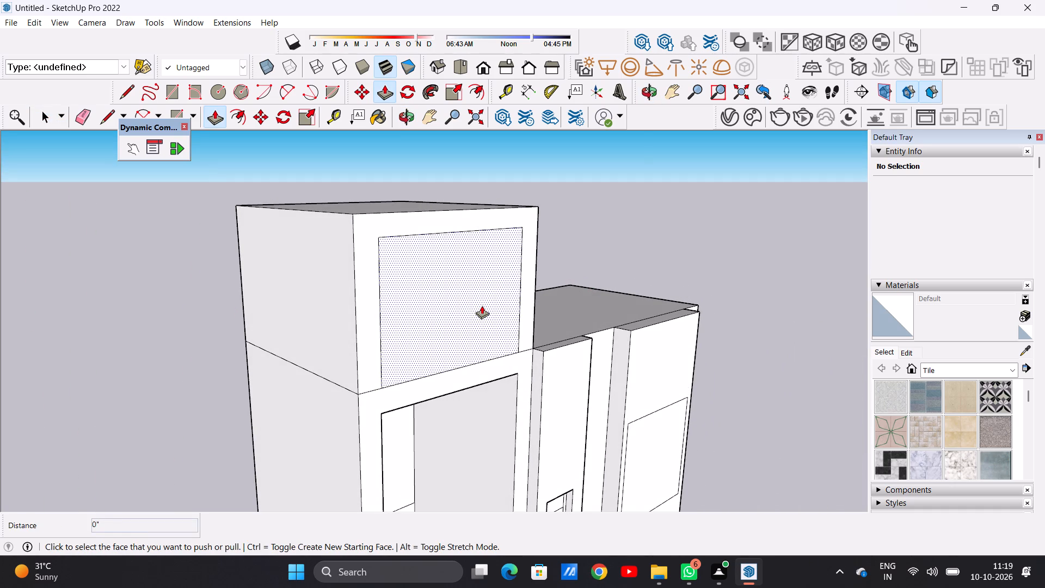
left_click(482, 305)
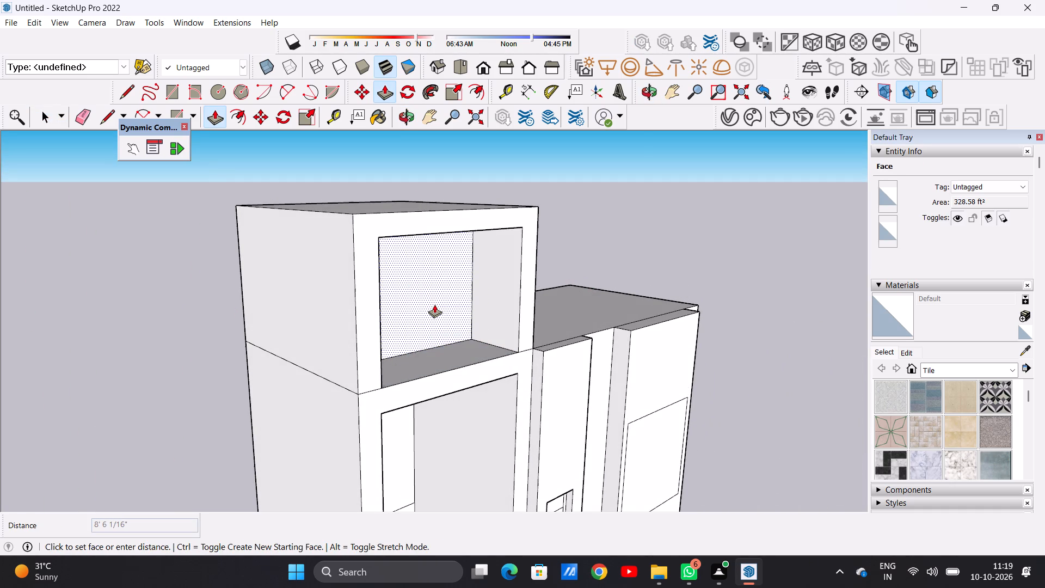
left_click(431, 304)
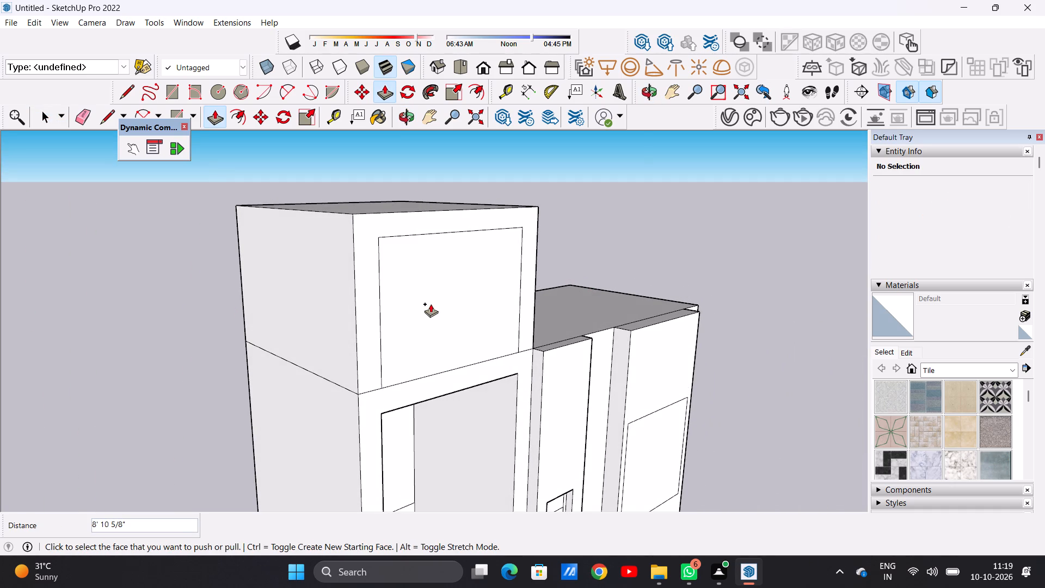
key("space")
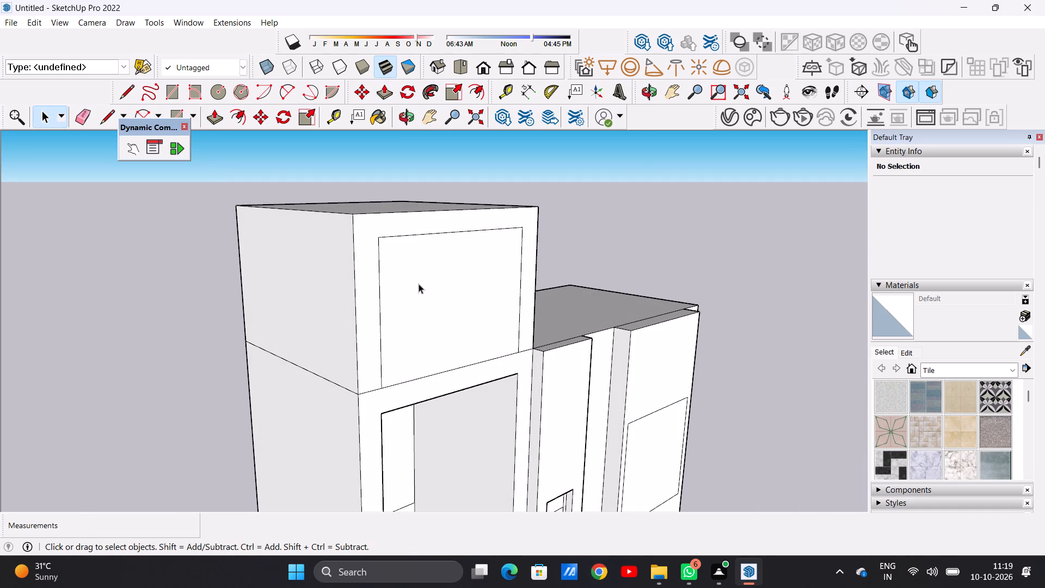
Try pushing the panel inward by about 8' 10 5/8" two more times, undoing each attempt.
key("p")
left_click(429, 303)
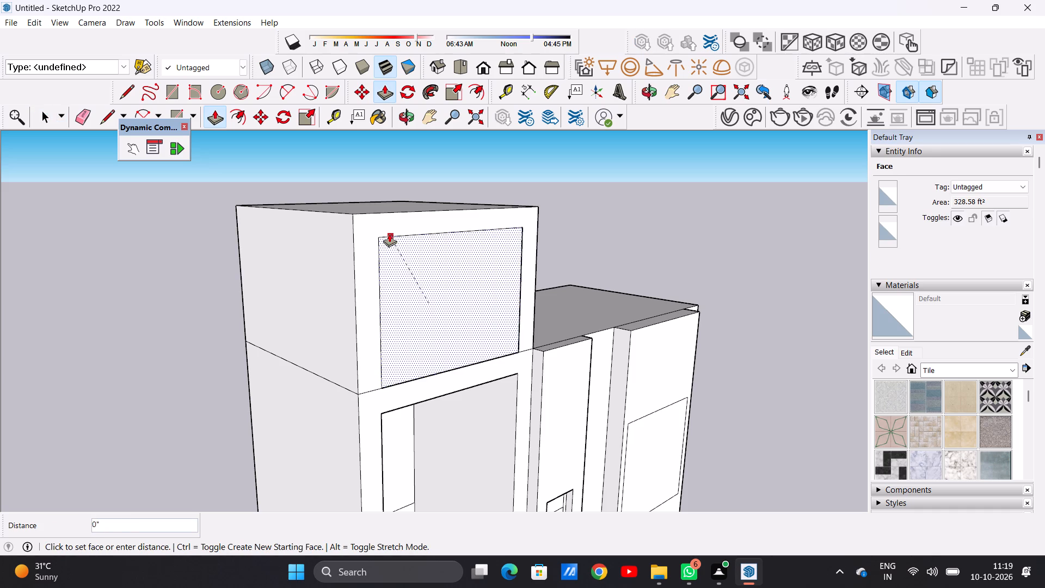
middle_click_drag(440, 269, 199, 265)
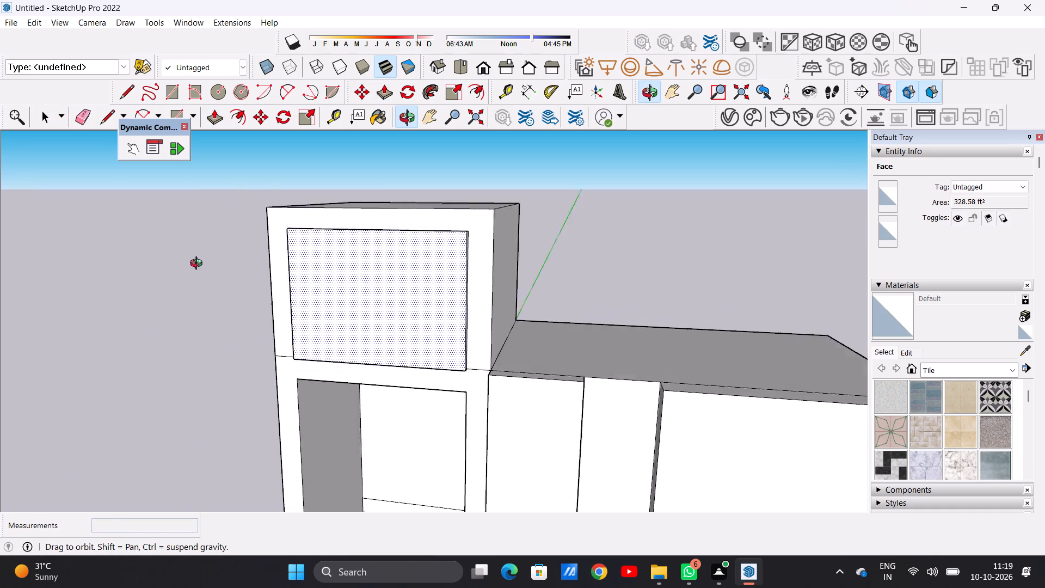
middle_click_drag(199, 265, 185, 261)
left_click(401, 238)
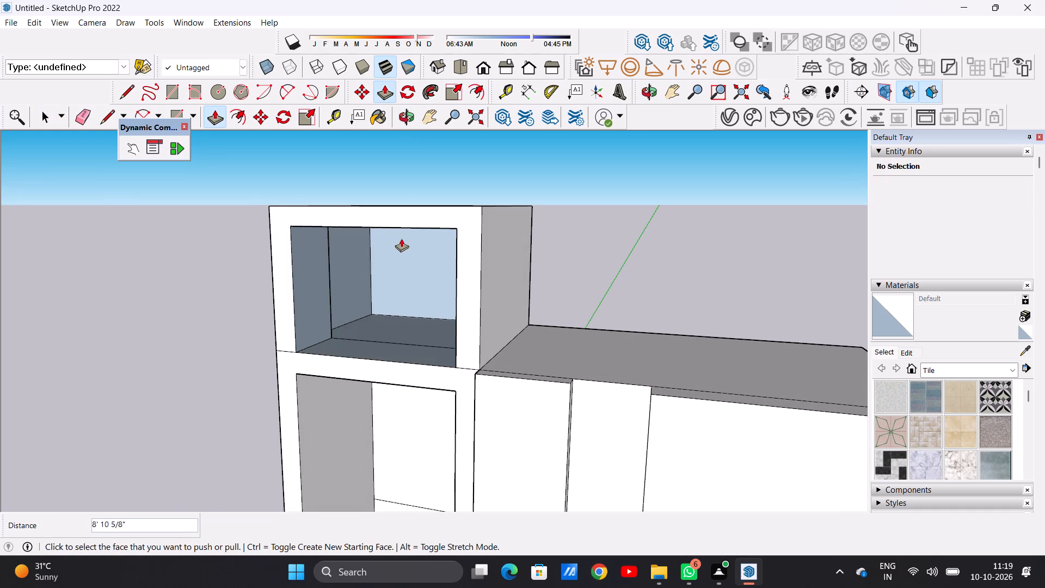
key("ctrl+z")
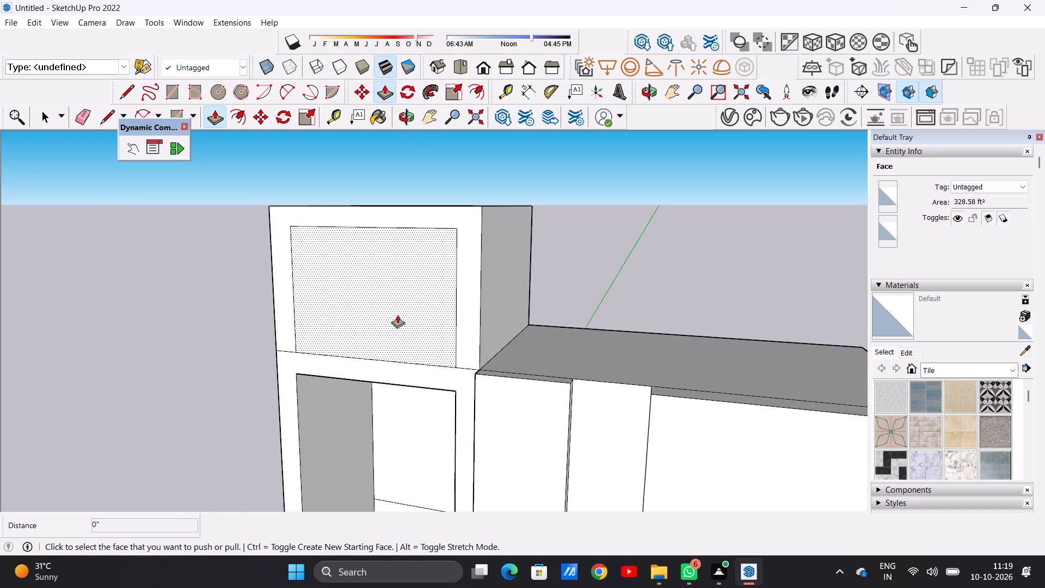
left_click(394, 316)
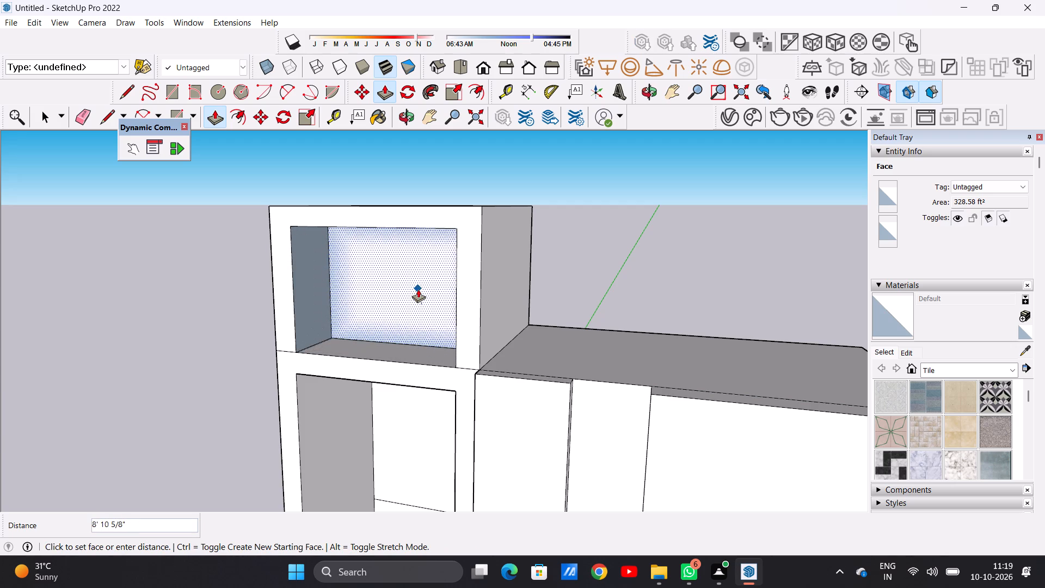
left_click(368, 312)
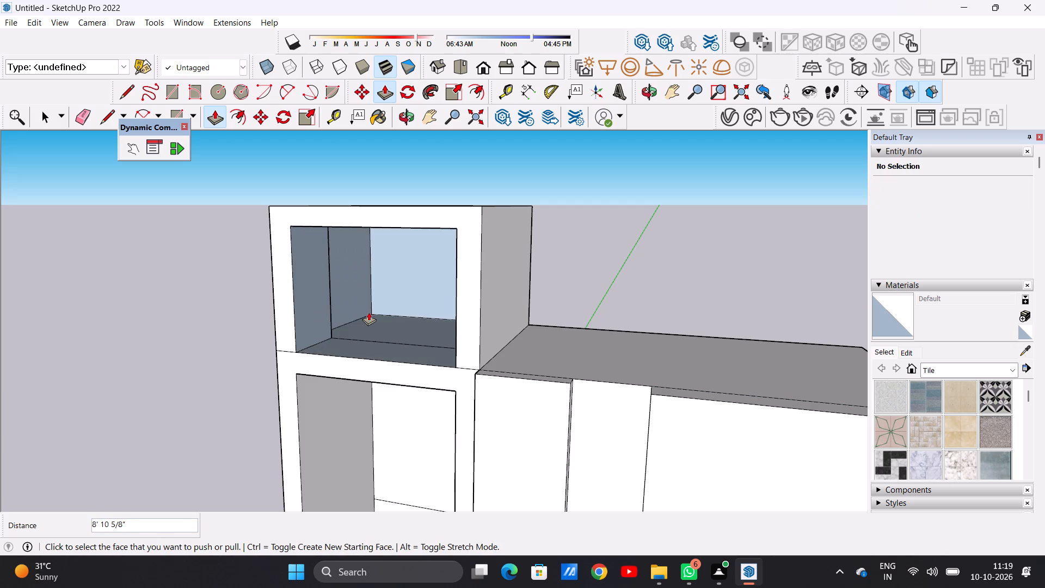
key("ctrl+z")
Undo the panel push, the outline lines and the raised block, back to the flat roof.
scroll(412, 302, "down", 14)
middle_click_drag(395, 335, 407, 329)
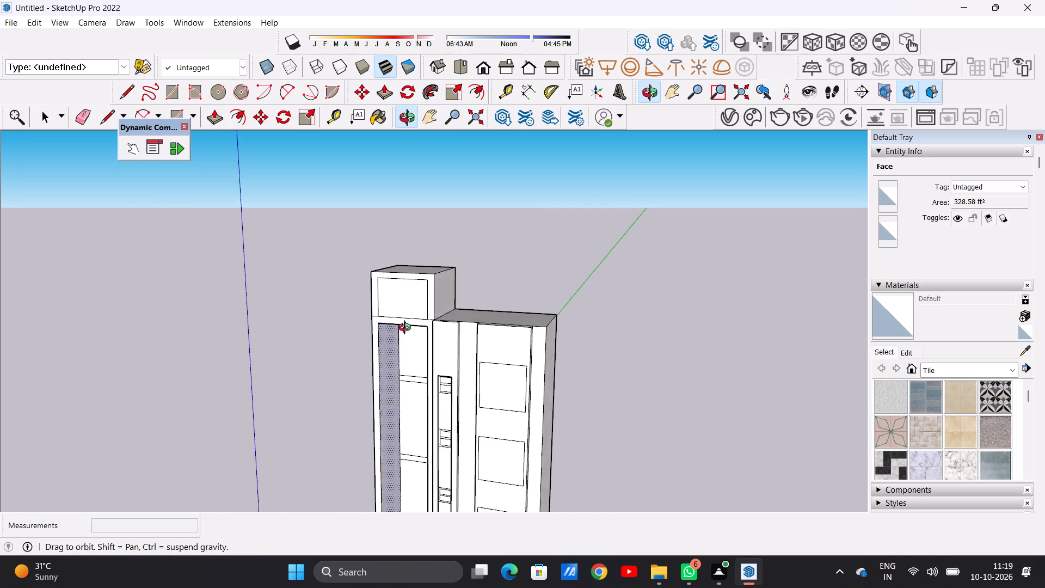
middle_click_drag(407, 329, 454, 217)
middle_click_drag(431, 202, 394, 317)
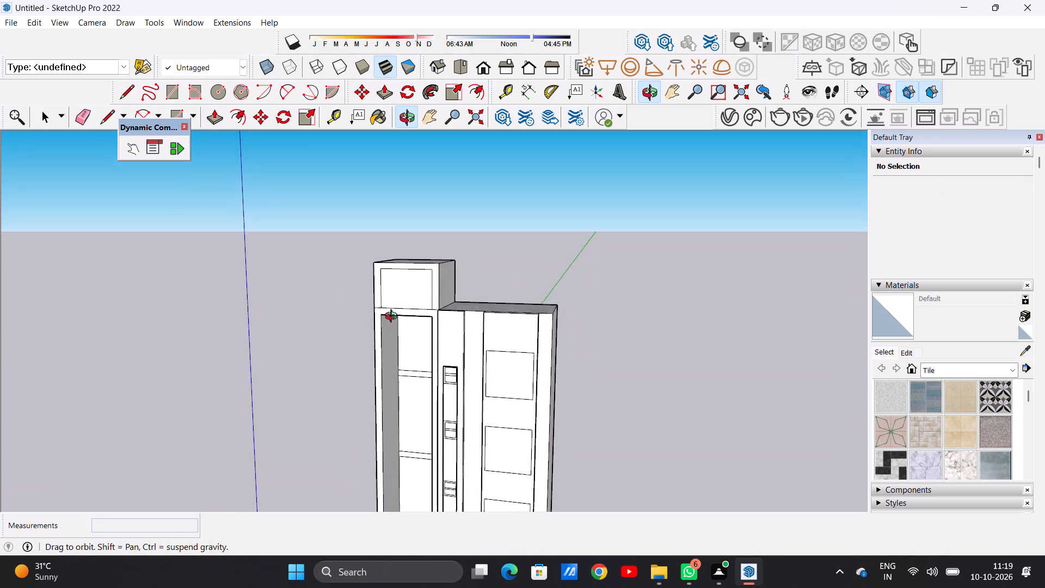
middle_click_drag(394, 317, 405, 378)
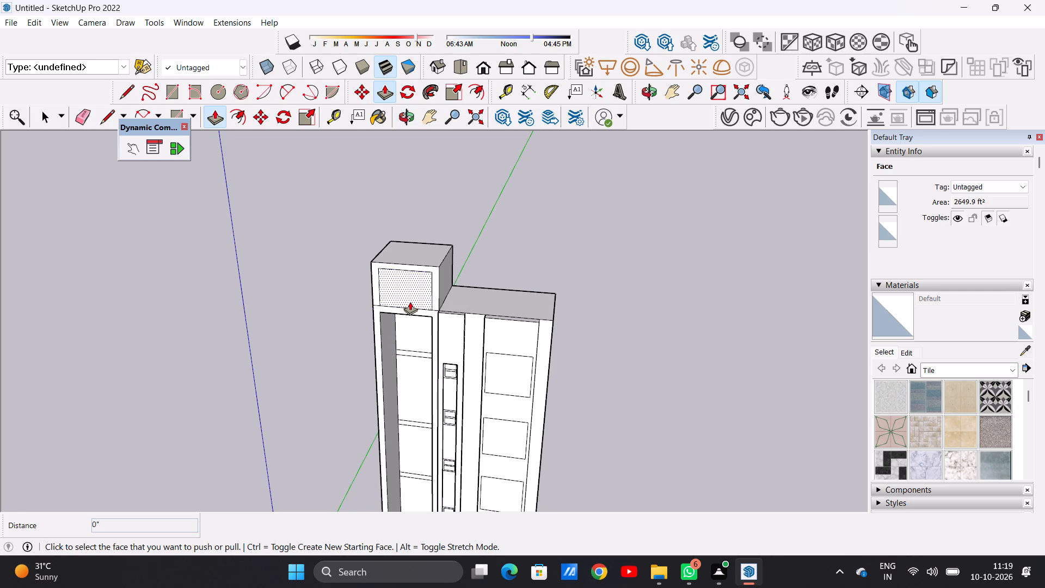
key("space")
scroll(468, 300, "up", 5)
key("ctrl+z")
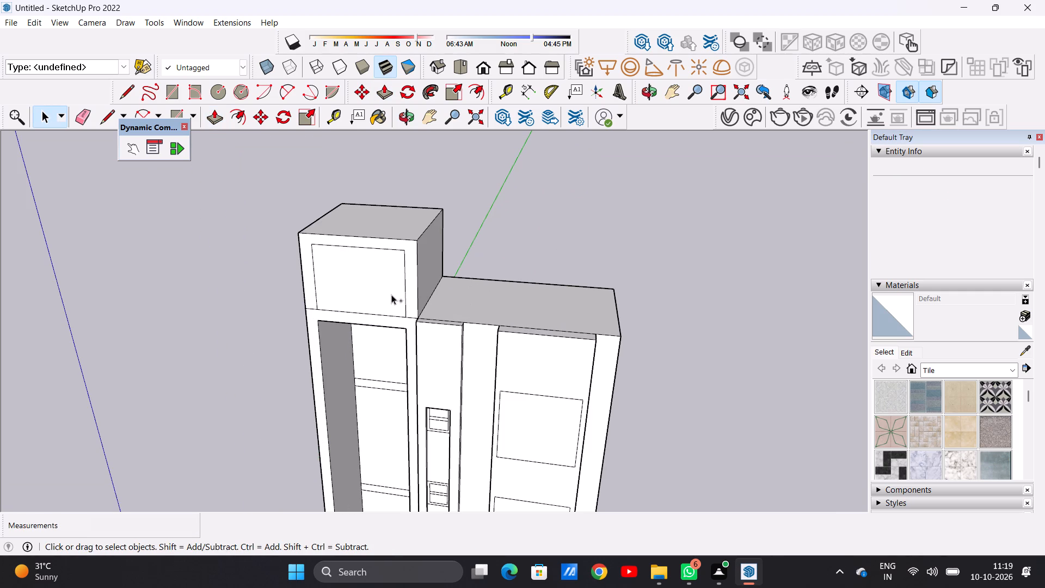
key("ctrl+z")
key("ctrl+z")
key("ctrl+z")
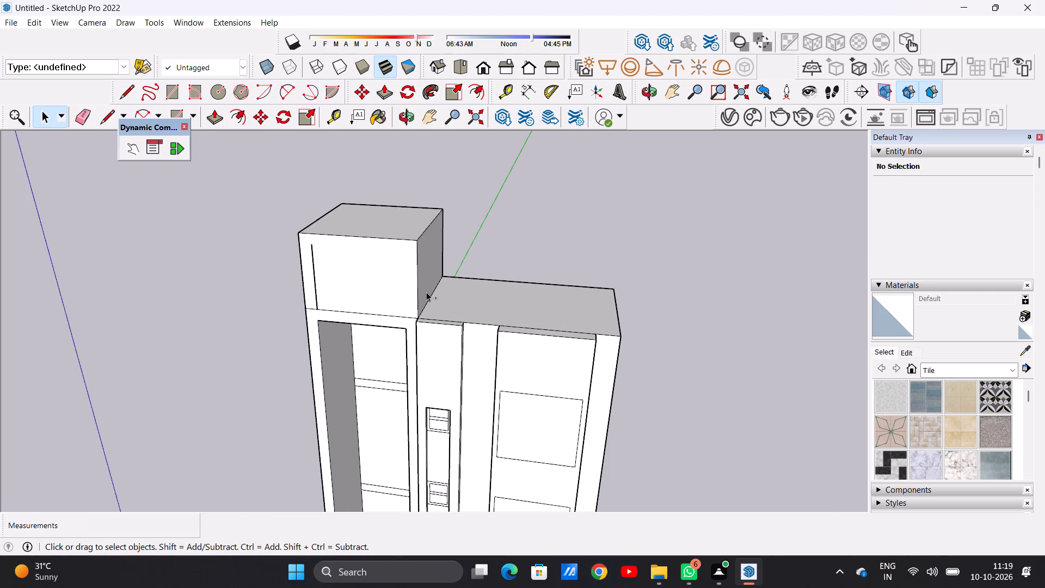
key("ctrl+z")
Push/pull the roof section above the recess upward again, by about 20' 10".
scroll(374, 329, "up", 2)
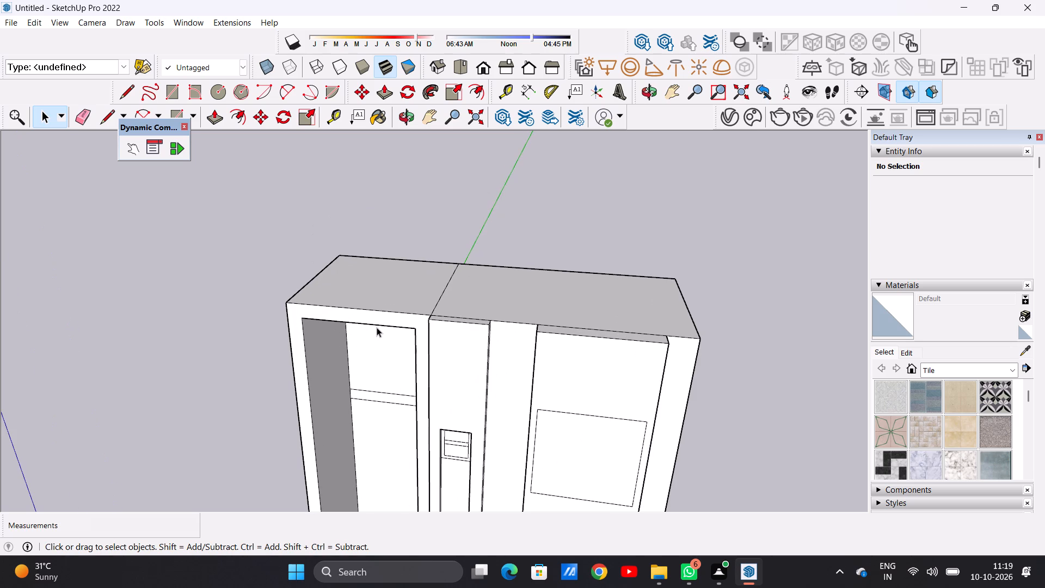
key("p")
left_click(385, 291)
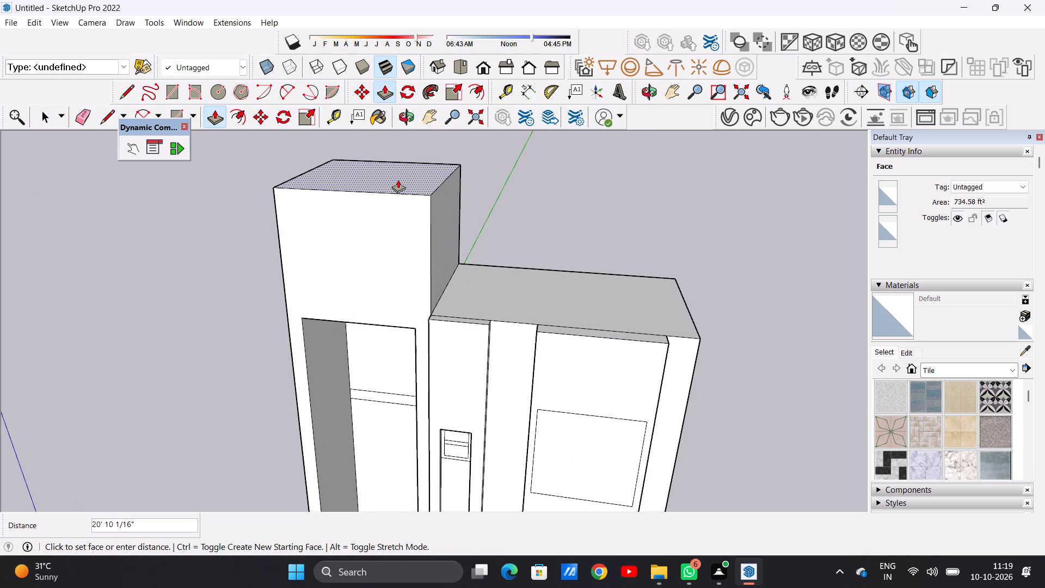
left_click(399, 177)
key("space")
scroll(474, 290, "down", 2)
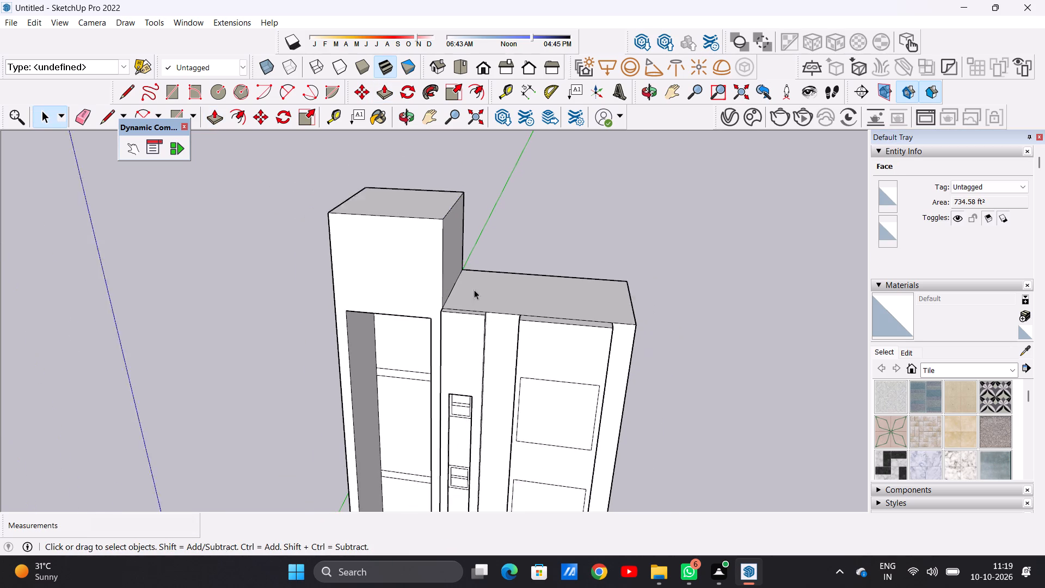
scroll(474, 290, "down", 2)
middle_click_drag(401, 336, 358, 352)
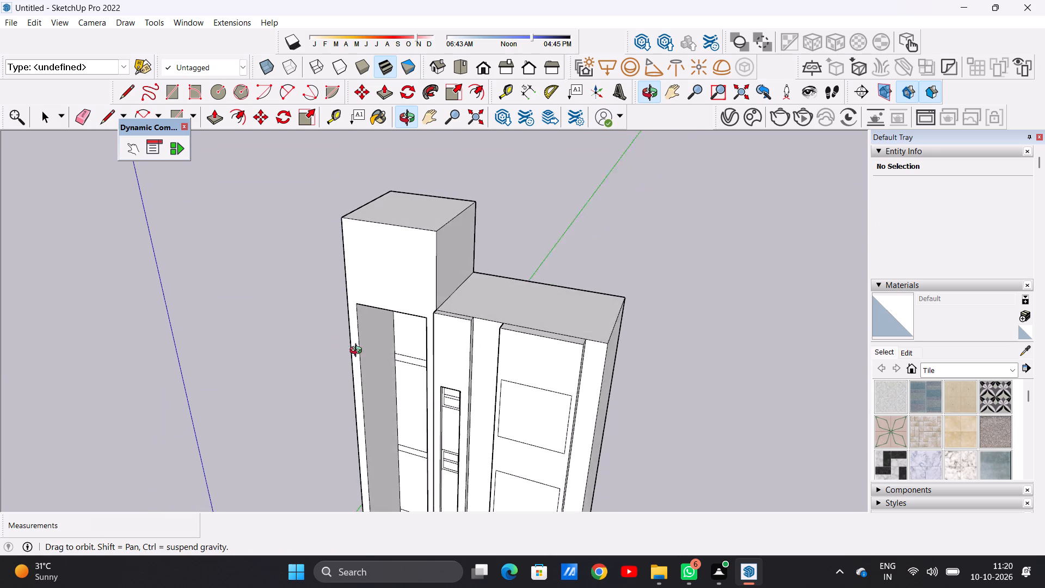
middle_click_drag(358, 352, 367, 354)
scroll(410, 299, "up", 2)
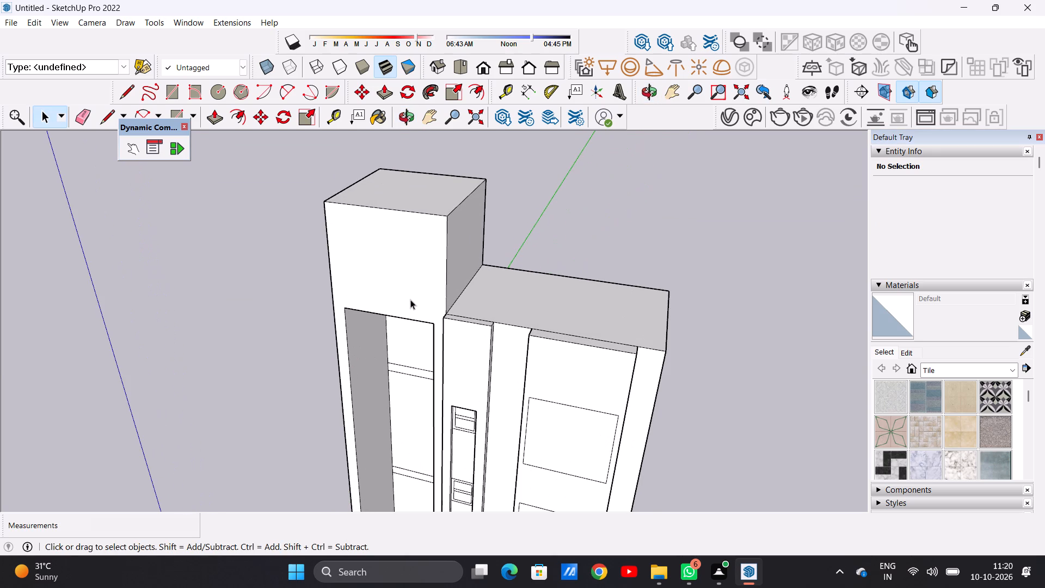
Draw a rectangular outline about 21' 2" wide and tall on the raised block's front face, continuing up from the recess edges.
key("l")
scroll(388, 304, "up", 3)
left_click(332, 308)
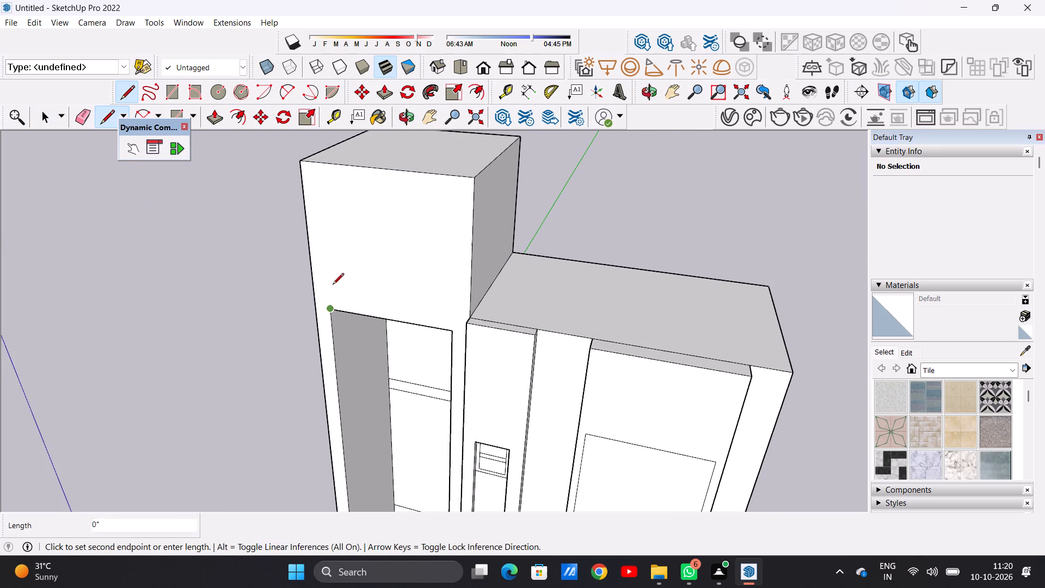
left_click(322, 182)
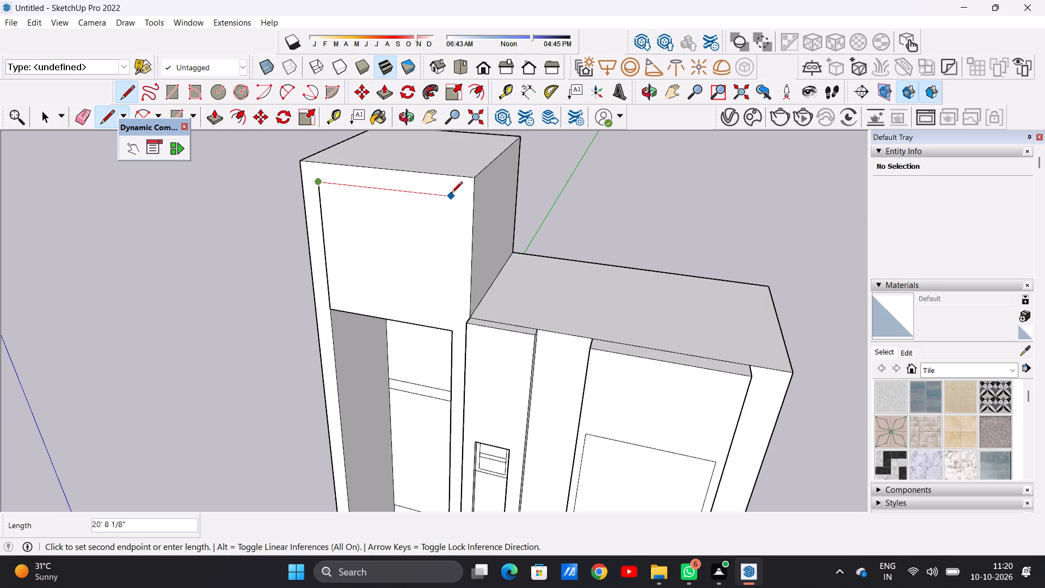
key("space")
type("L")
left_click(449, 328)
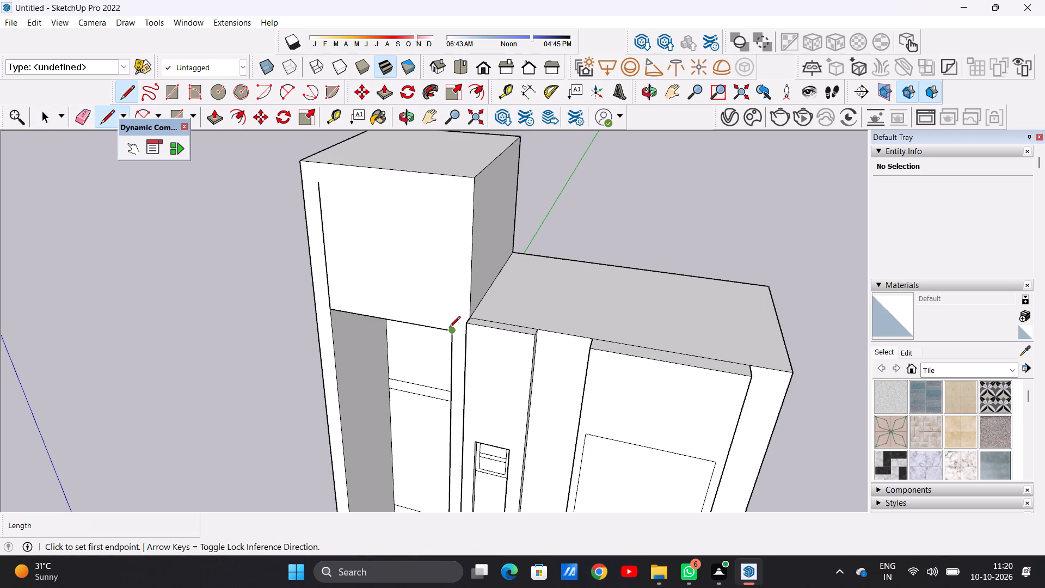
left_click(457, 193)
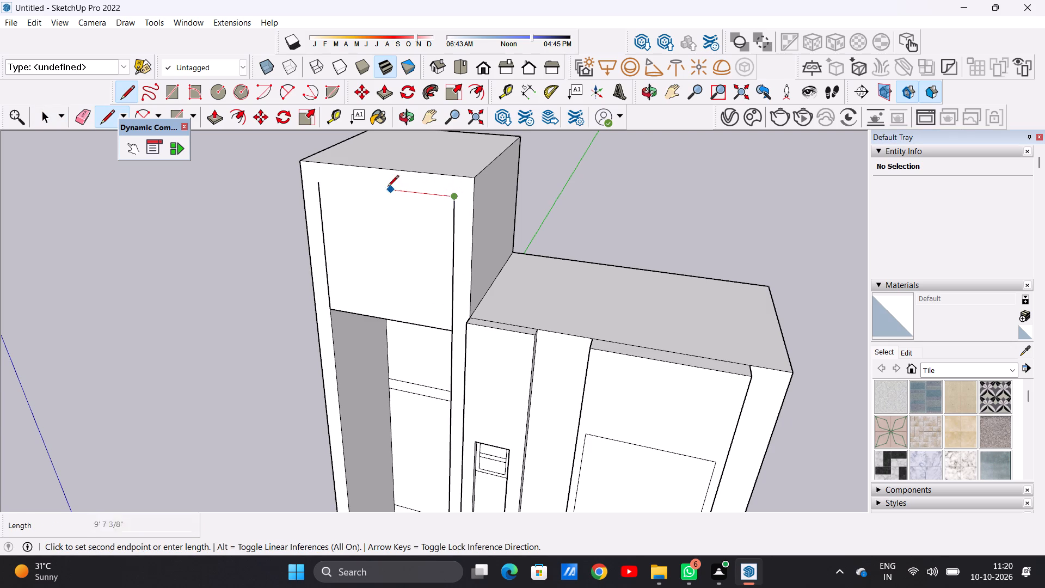
left_click(322, 180)
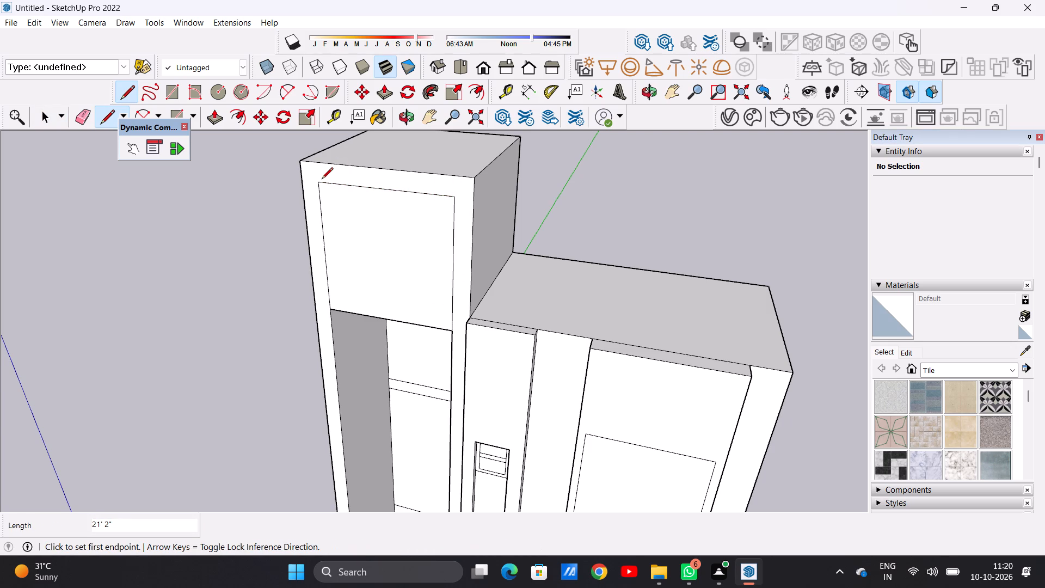
key("space")
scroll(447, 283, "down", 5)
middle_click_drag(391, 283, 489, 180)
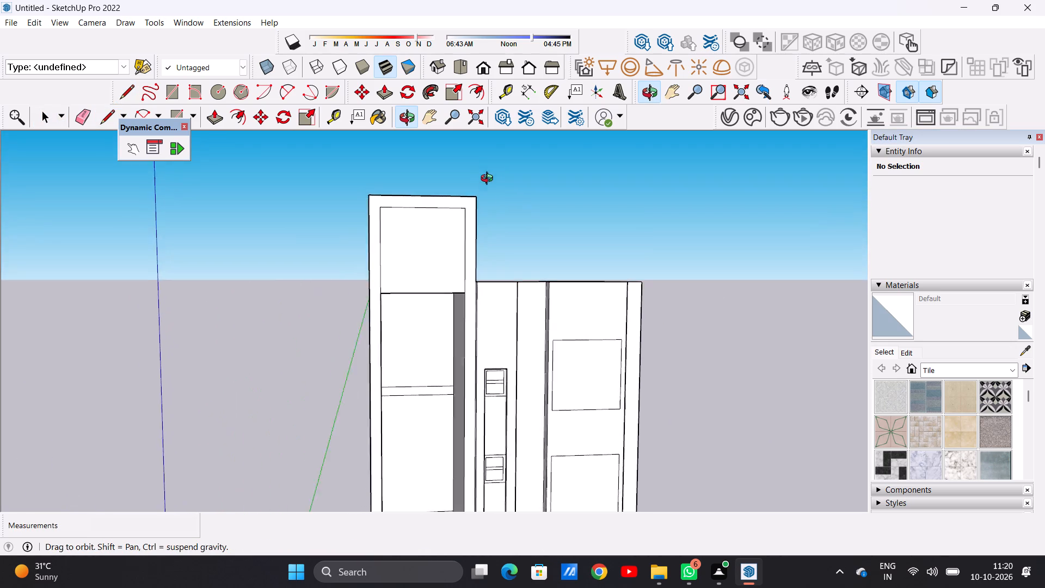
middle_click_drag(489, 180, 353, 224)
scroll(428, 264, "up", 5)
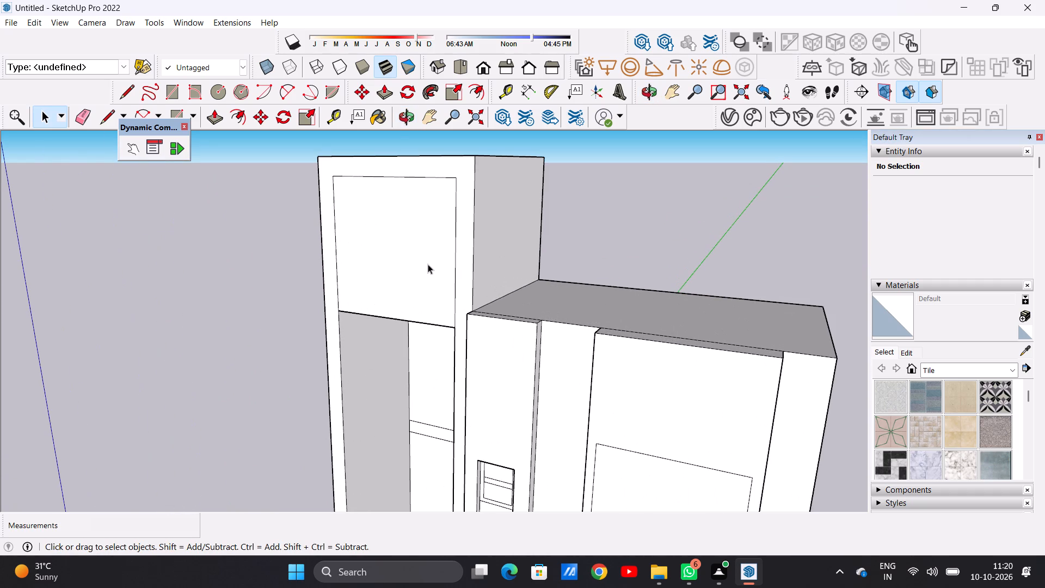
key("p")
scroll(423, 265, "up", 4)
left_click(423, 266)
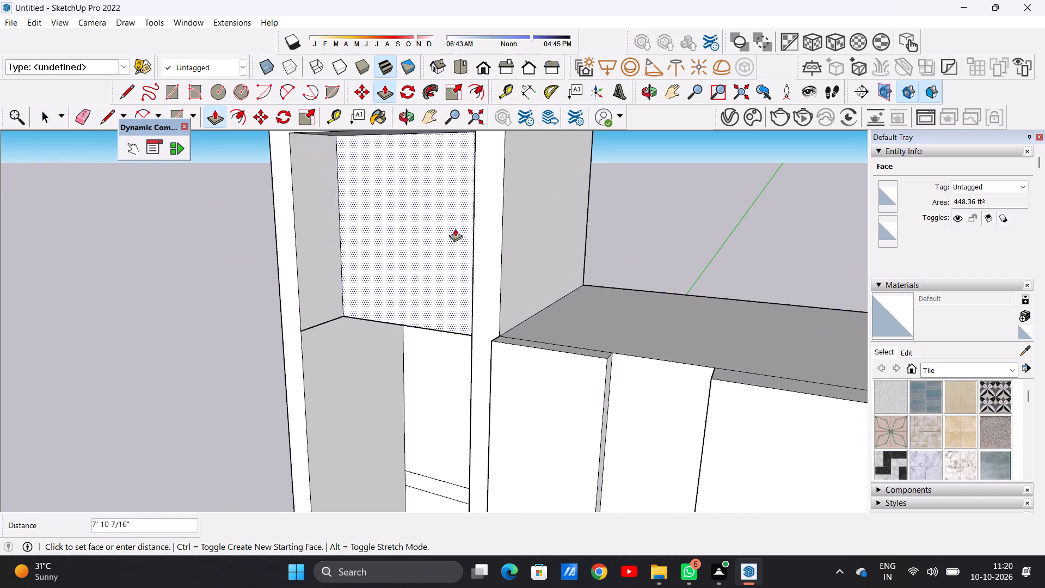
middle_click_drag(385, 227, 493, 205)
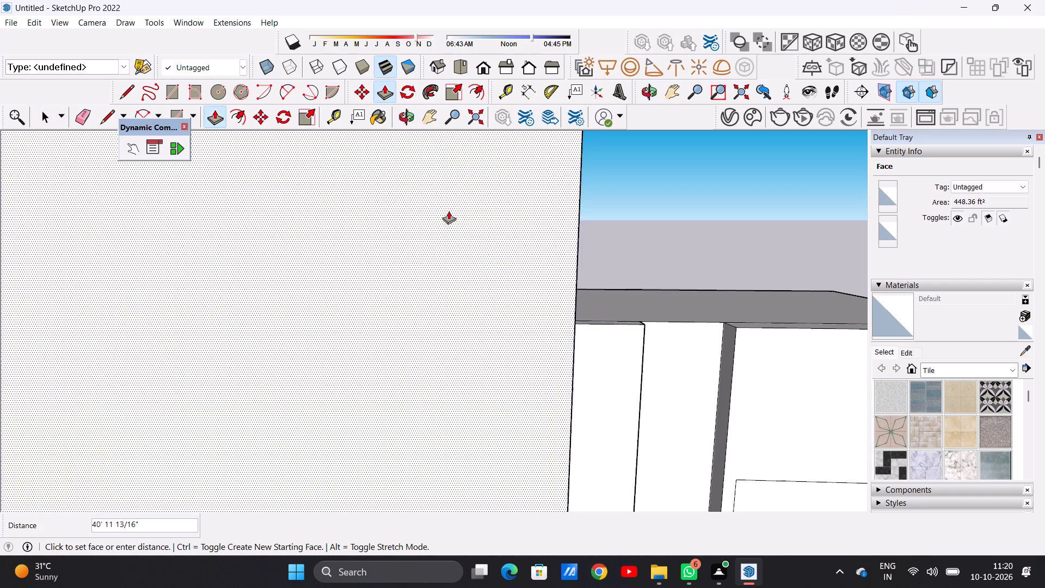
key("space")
Push the outlined panel 21' 4 7/8" into the raised block, flush with the recess's back wall.
scroll(420, 252, "down", 5)
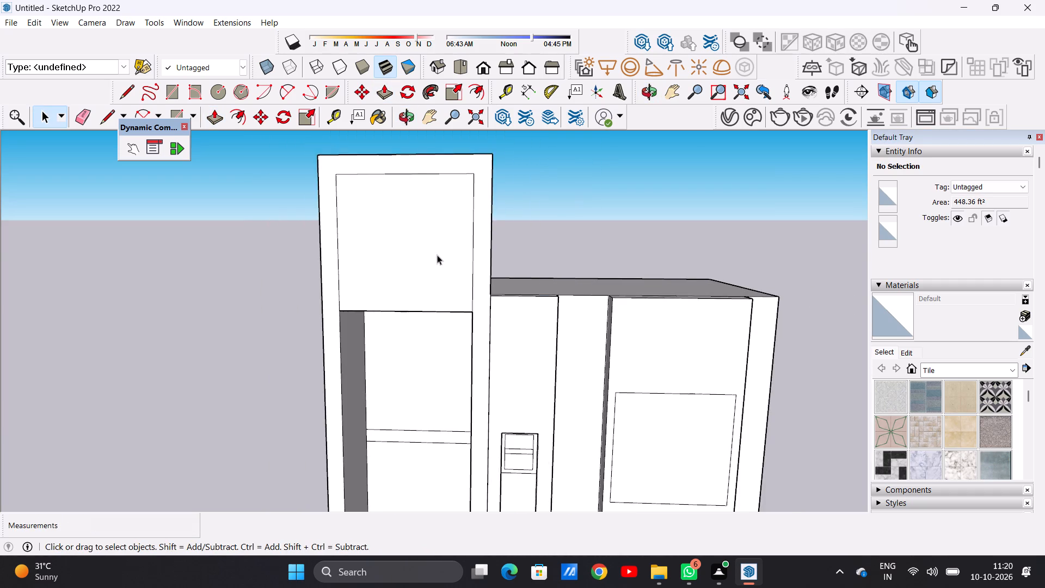
scroll(437, 255, "up", 2)
middle_click_drag(368, 275, 309, 261)
scroll(518, 265, "down", 5)
middle_click_drag(522, 262, 428, 323)
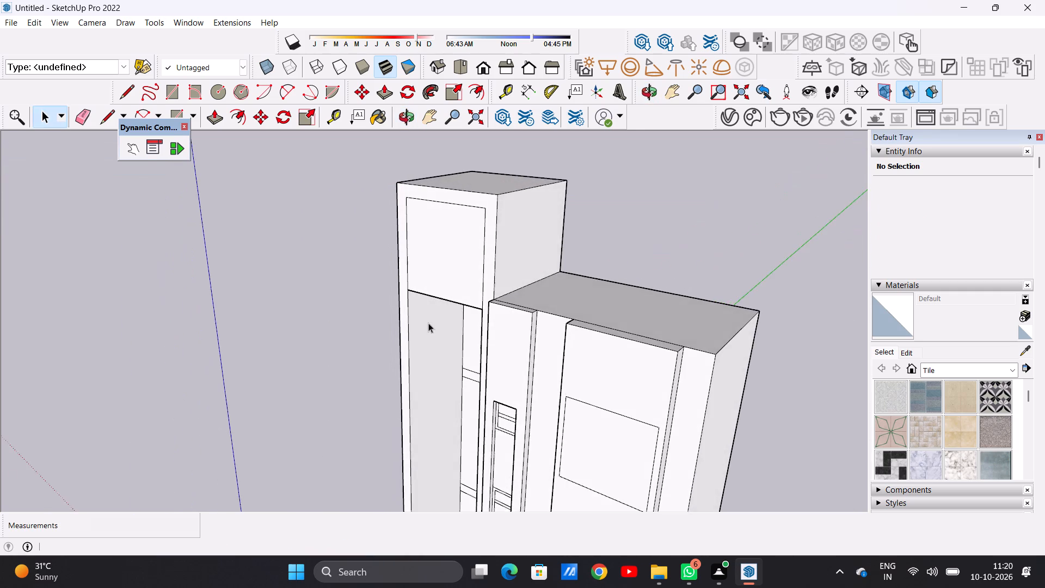
middle_click_drag(428, 323, 502, 324)
scroll(460, 247, "up", 6)
key("p")
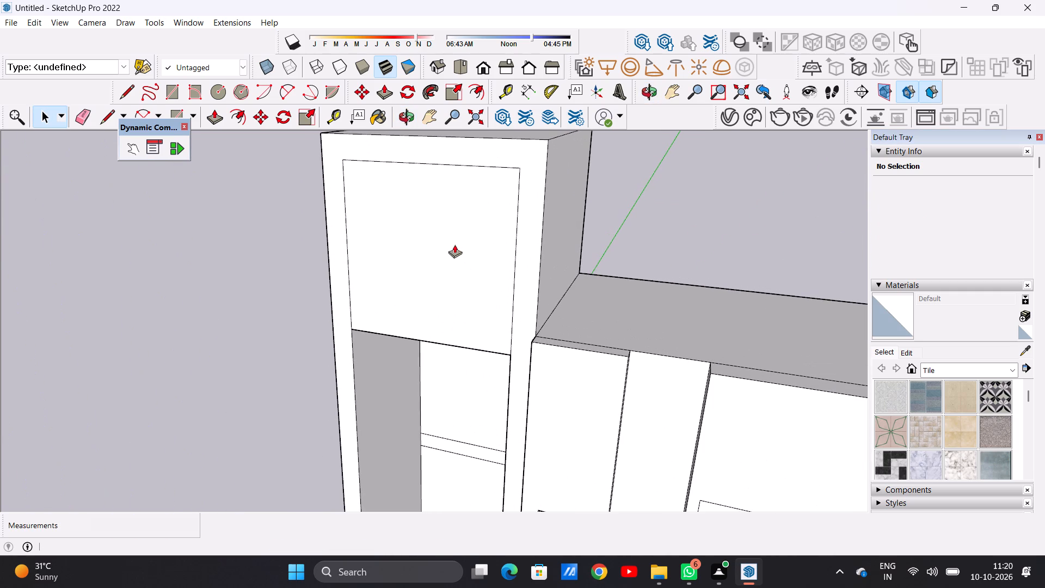
left_click(428, 288)
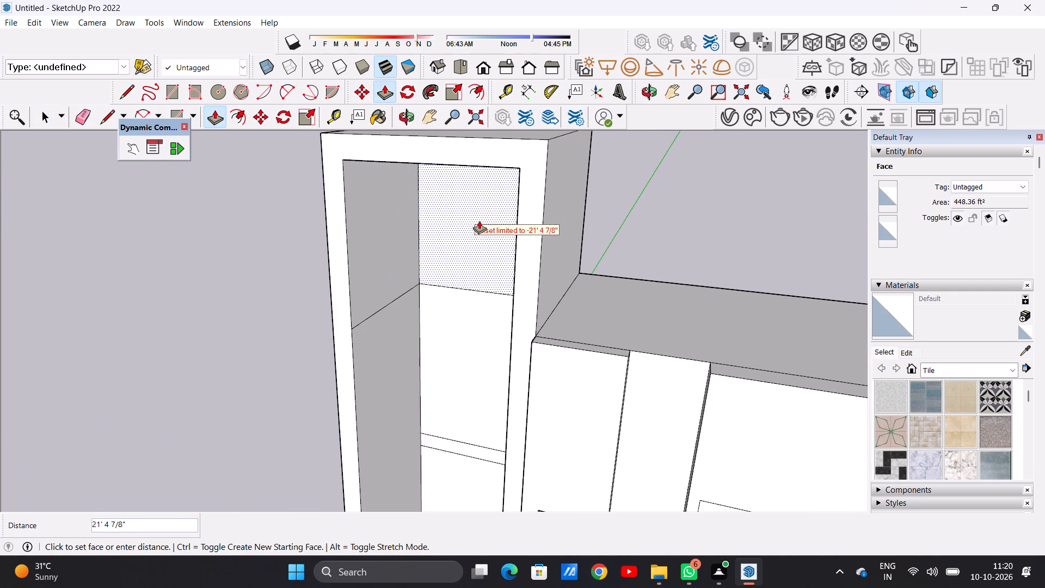
left_click(479, 220)
key("space")
Draw a horizontal line 21' 2" long across the recess's back wall, just below the existing line at the raised block's base.
scroll(413, 314, "down", 6)
middle_click_drag(404, 307, 605, 270)
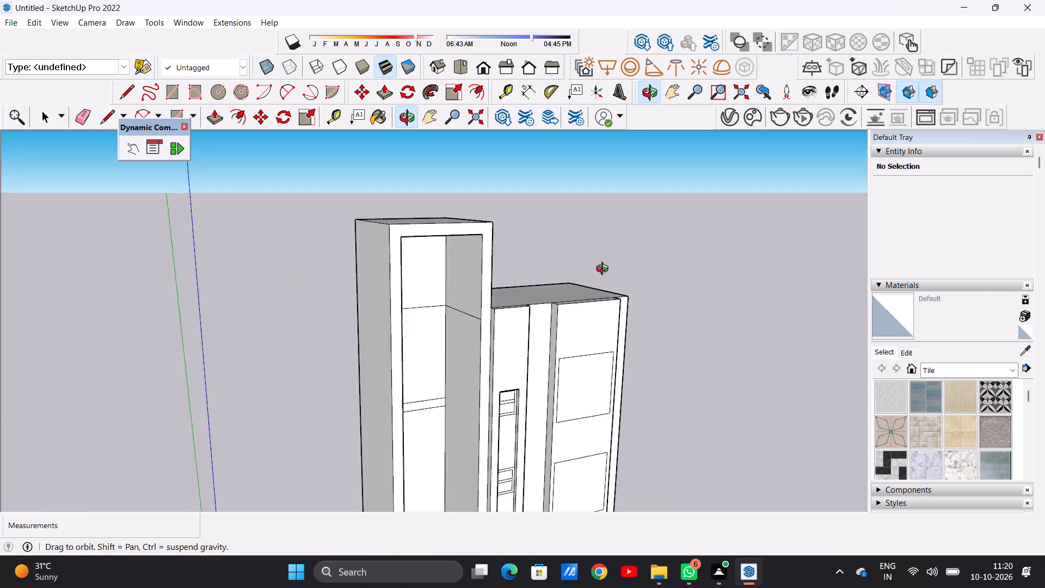
middle_click_drag(605, 270, 492, 286)
scroll(684, 332, "down", 8)
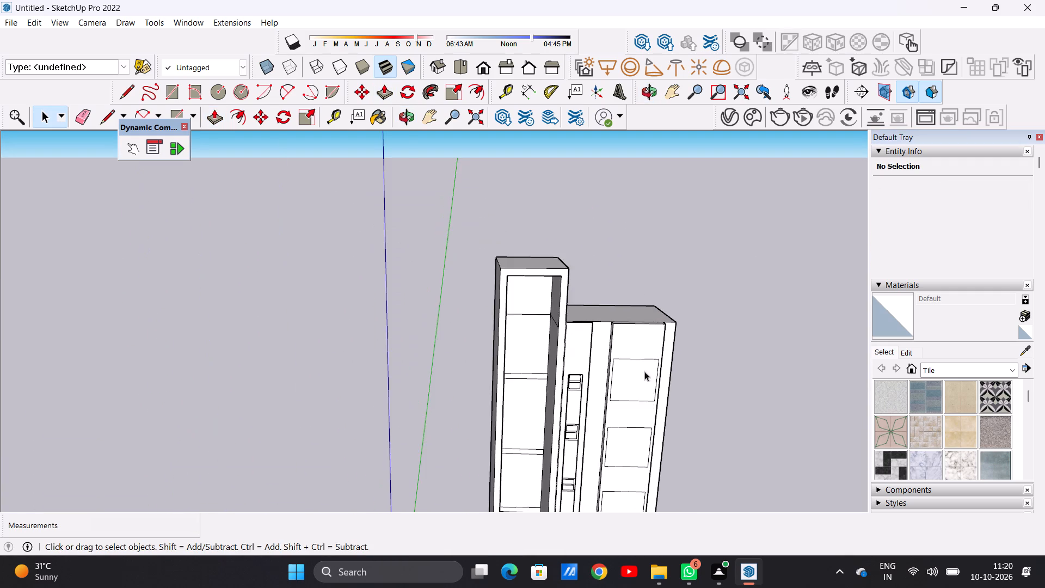
middle_click_drag(641, 371, 549, 281)
scroll(528, 344, "up", 8)
middle_click_drag(546, 351, 619, 403)
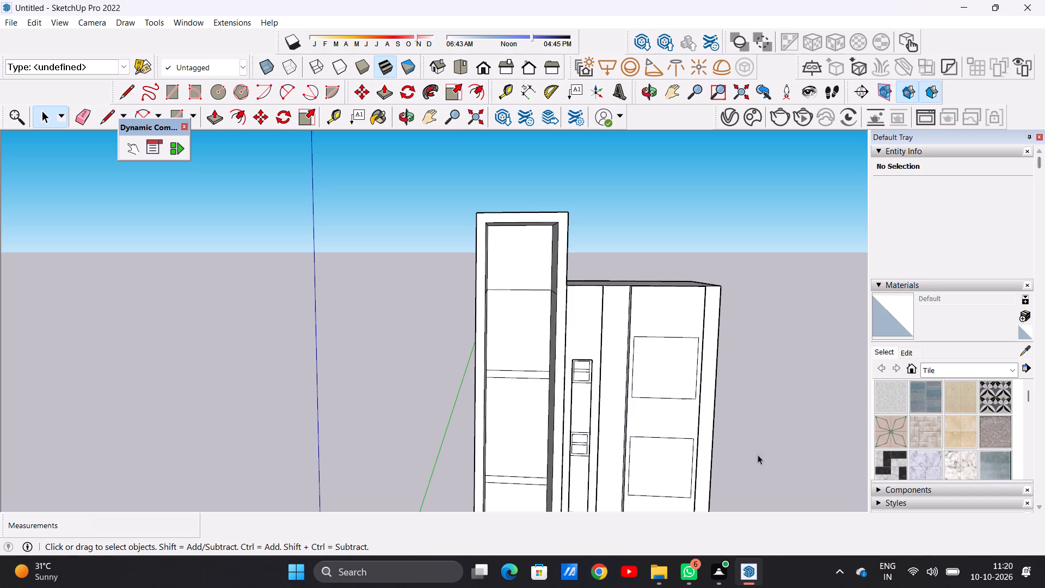
scroll(522, 300, "up", 10)
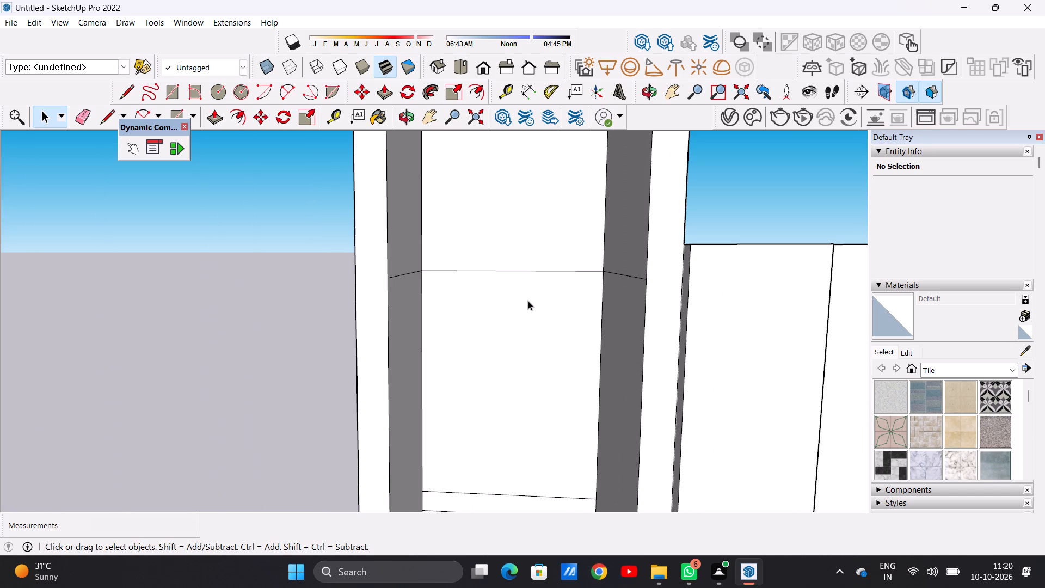
key("l")
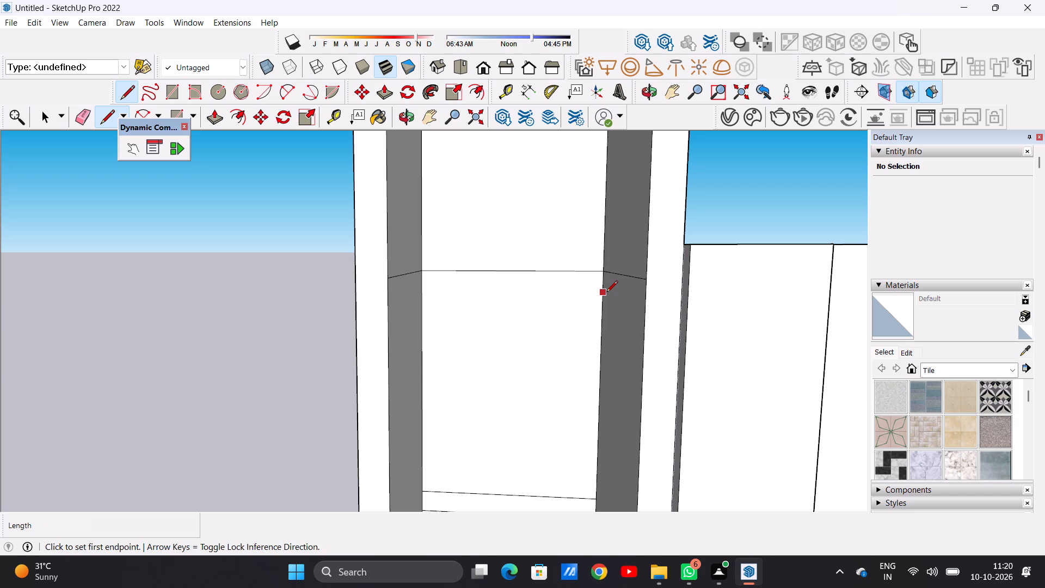
scroll(541, 281, "down", 5)
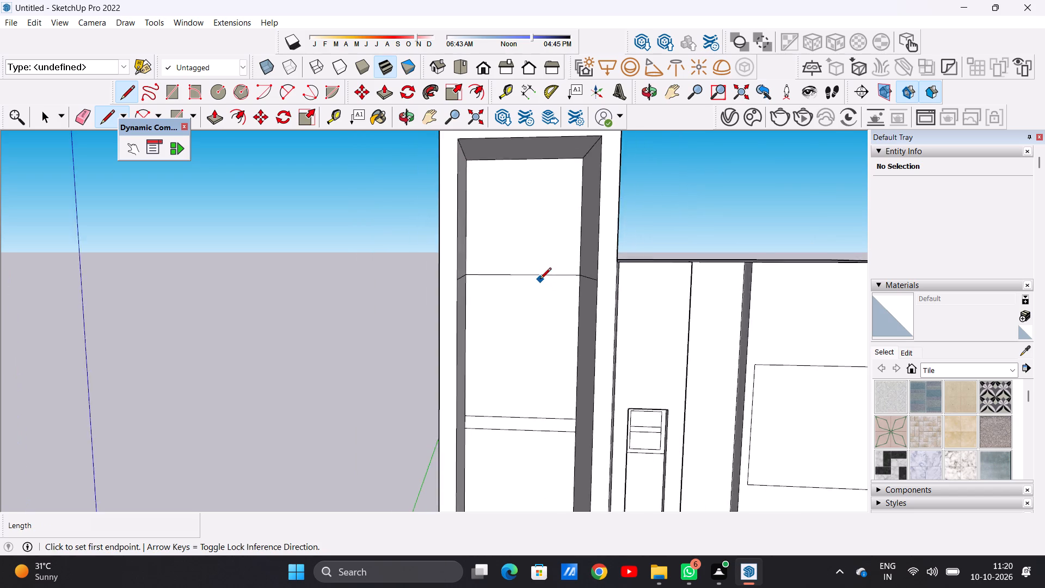
scroll(540, 280, "down", 3)
scroll(547, 312, "up", 5)
scroll(497, 306, "down", 4)
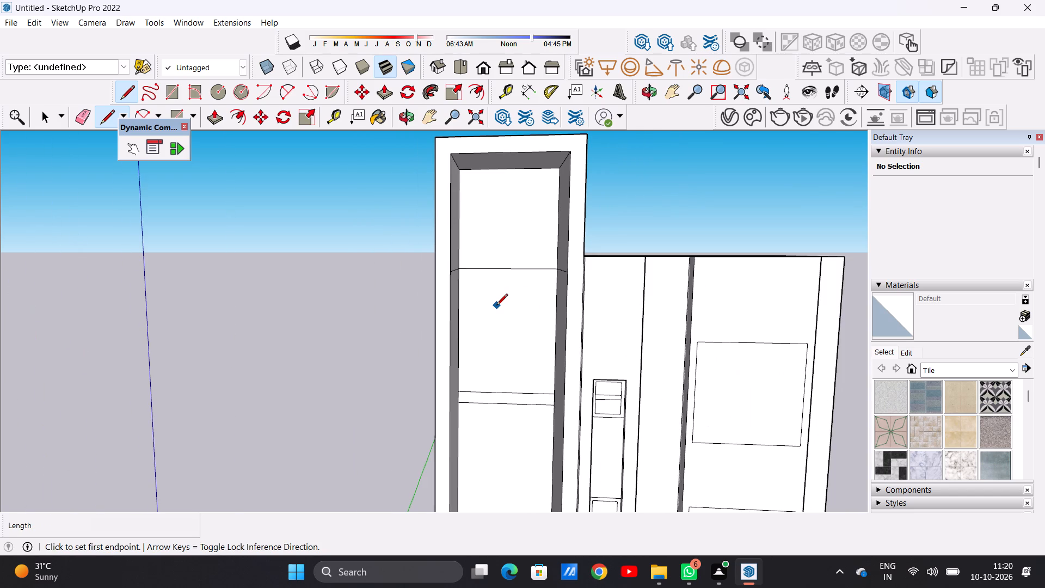
scroll(505, 283, "up", 8)
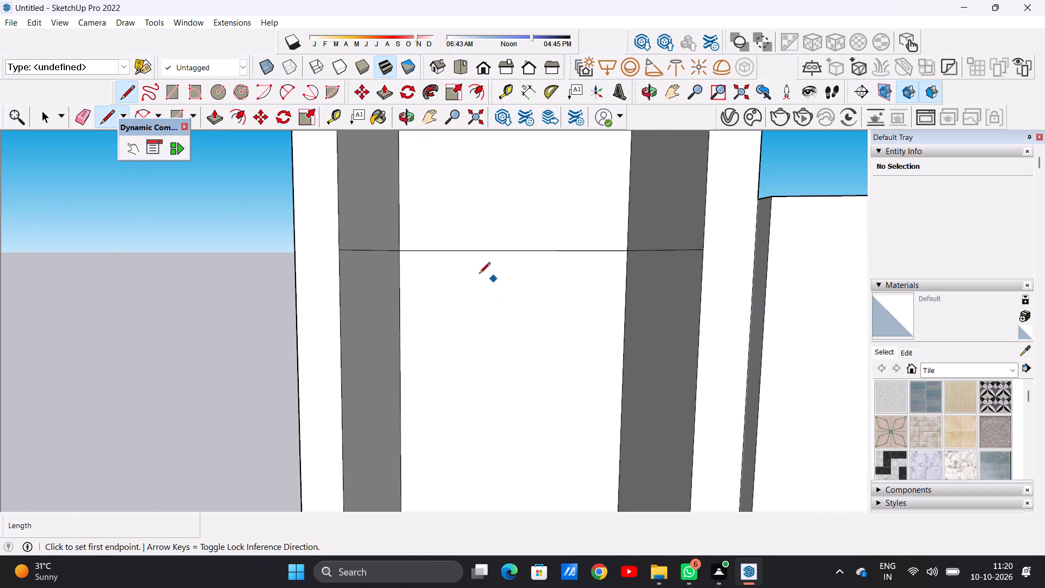
scroll(616, 286, "down", 14)
scroll(598, 285, "up", 3)
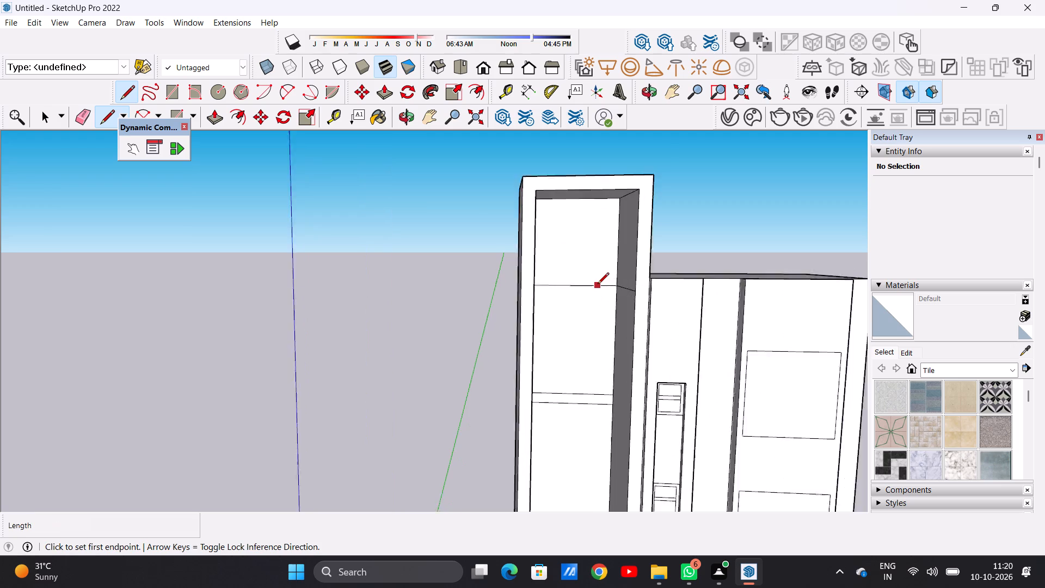
scroll(598, 285, "up", 4)
middle_click_drag(613, 325, 556, 319)
scroll(572, 302, "up", 3)
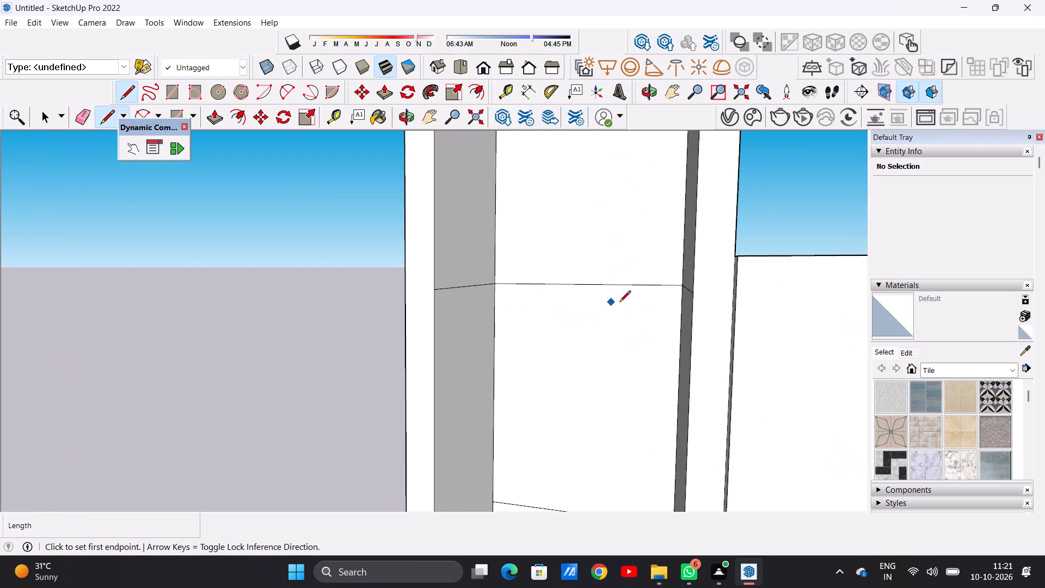
scroll(513, 323, "up", 6)
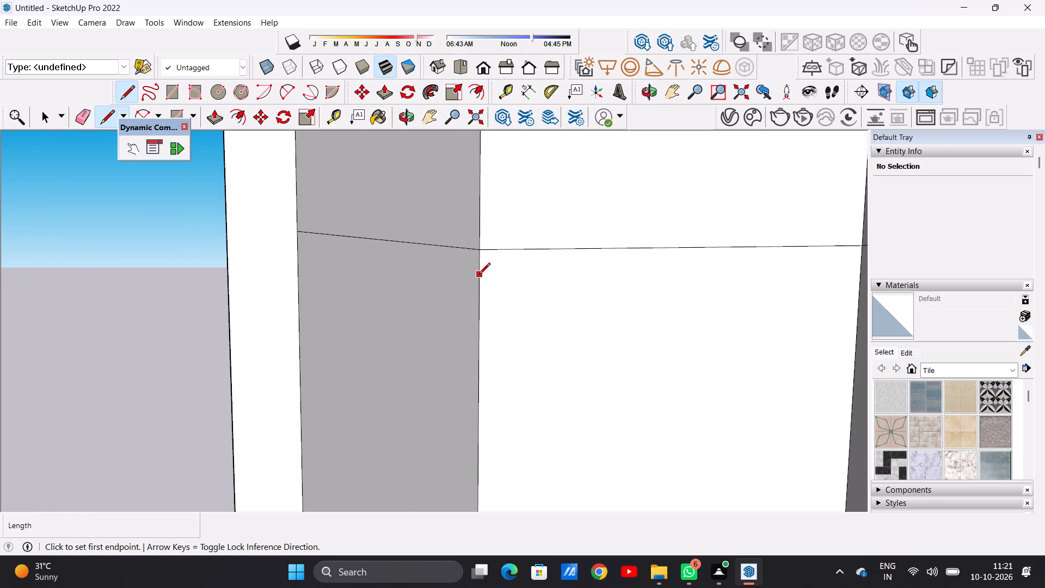
left_click(478, 274)
scroll(613, 285, "down", 6)
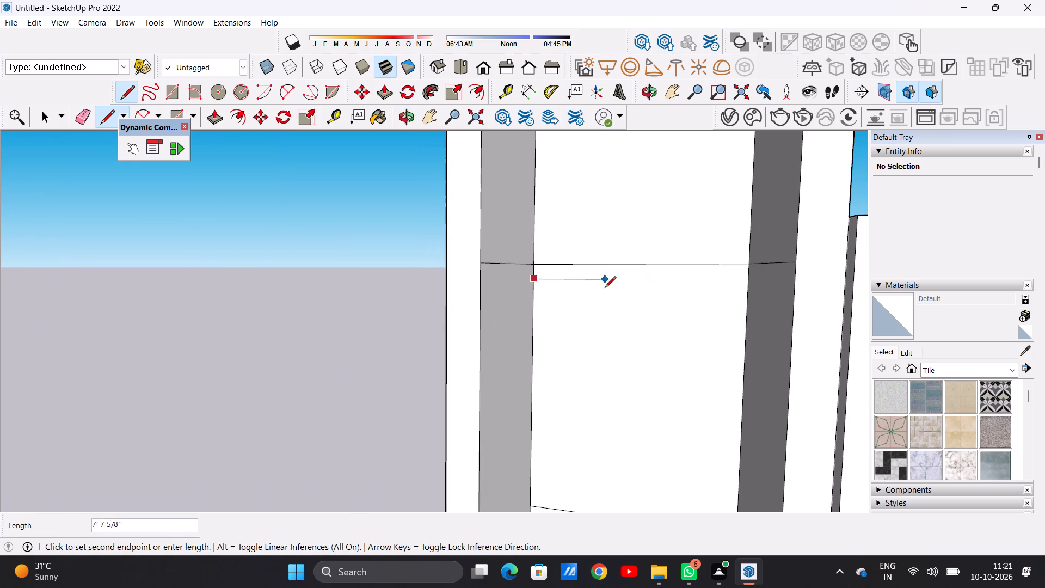
middle_click_drag(608, 294, 734, 287)
scroll(635, 283, "up", 12)
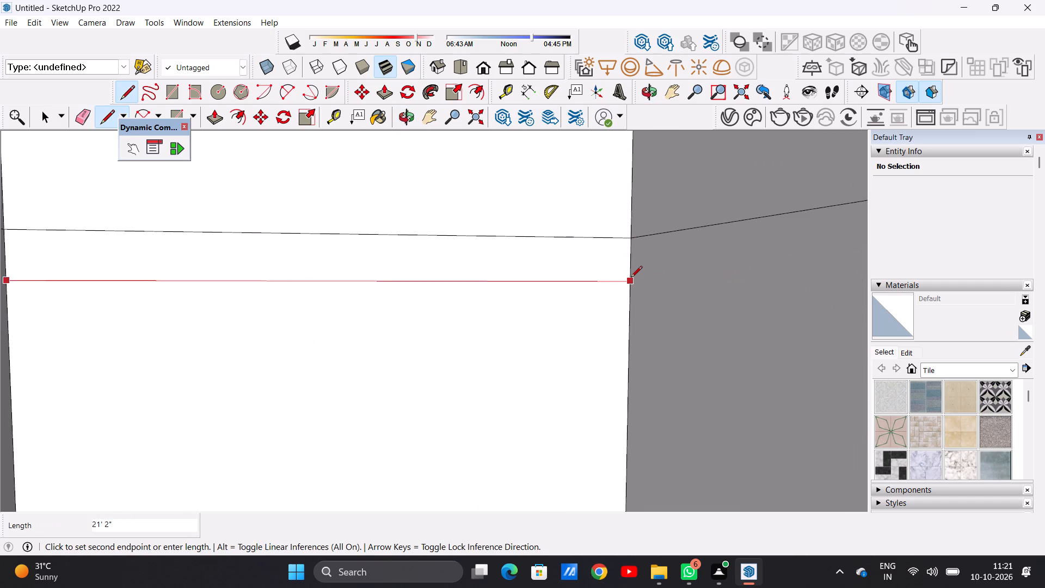
left_click(631, 280)
key("space")
Pull the fourth horizontal band from the top of the recess's back wall out 21' 4 7/8", flush with the surrounding frame.
scroll(567, 384, "down", 4)
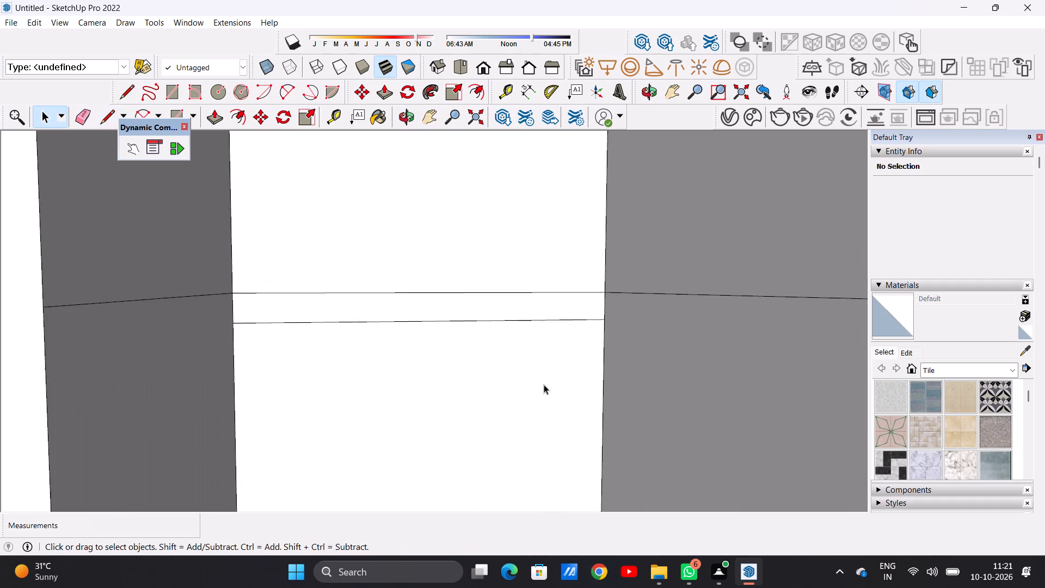
scroll(544, 384, "down", 15)
middle_click_drag(518, 341, 429, 360)
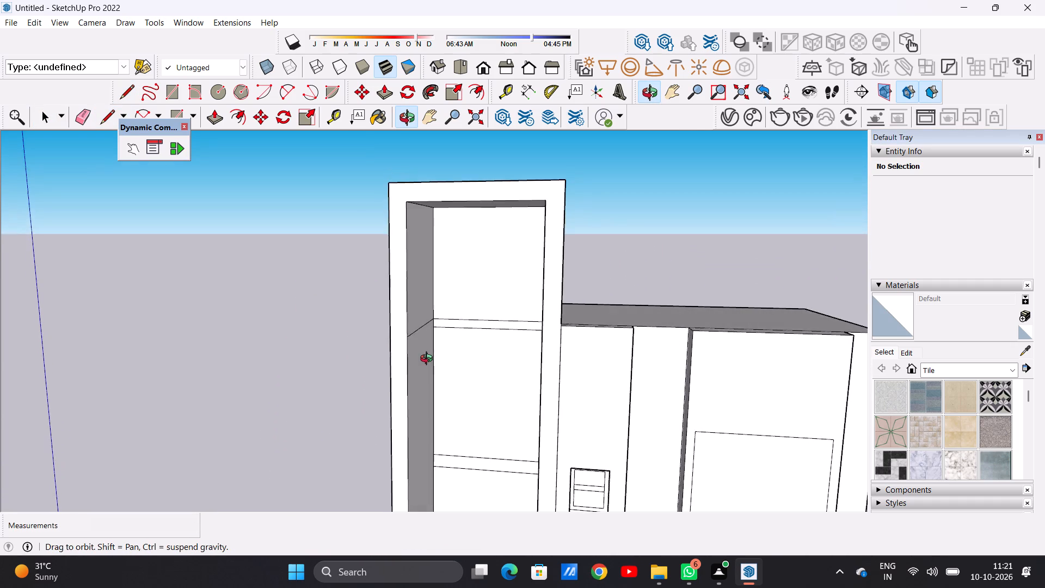
middle_click_drag(429, 360, 429, 357)
scroll(474, 326, "down", 14)
scroll(481, 445, "up", 7)
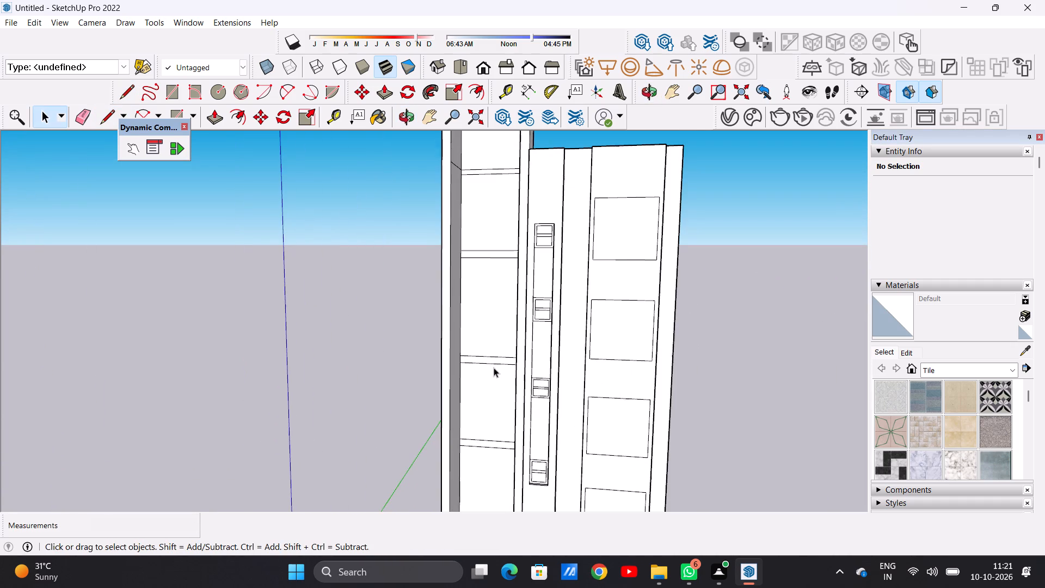
middle_click_drag(494, 366, 450, 378)
scroll(465, 449, "up", 2)
key("l")
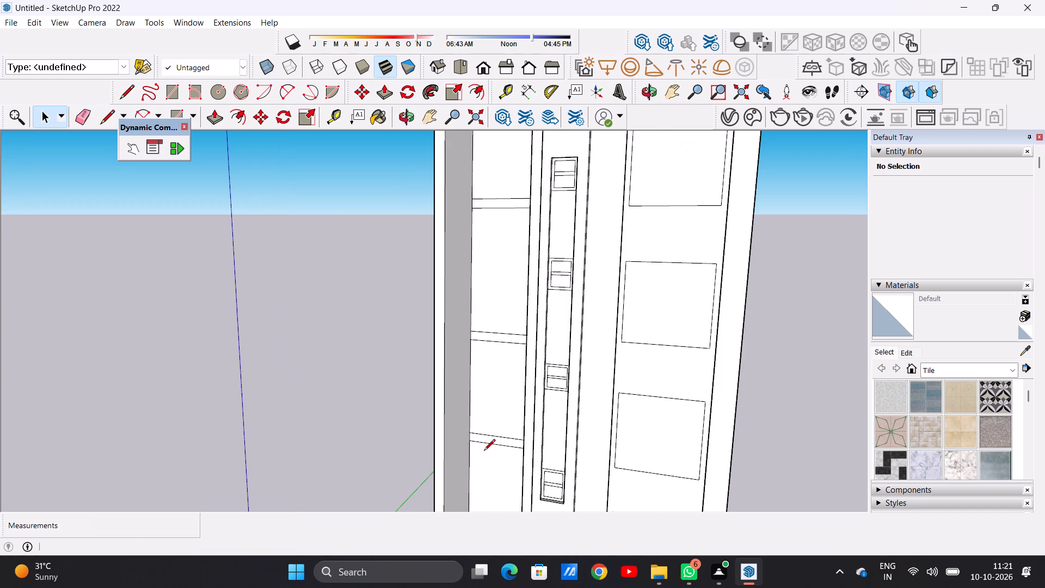
key("space")
key("p")
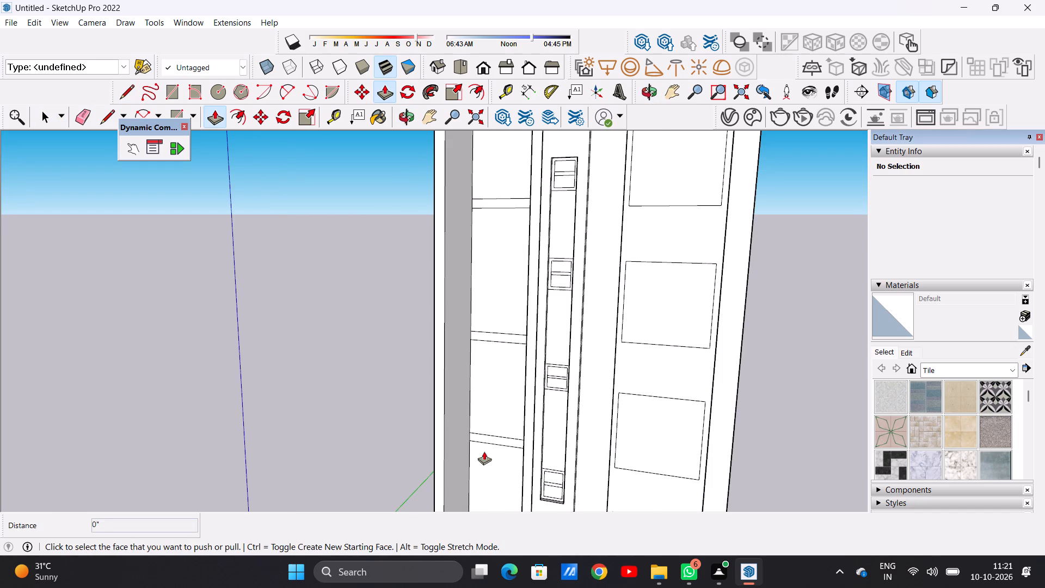
scroll(527, 414, "down", 4)
scroll(509, 431, "up", 14)
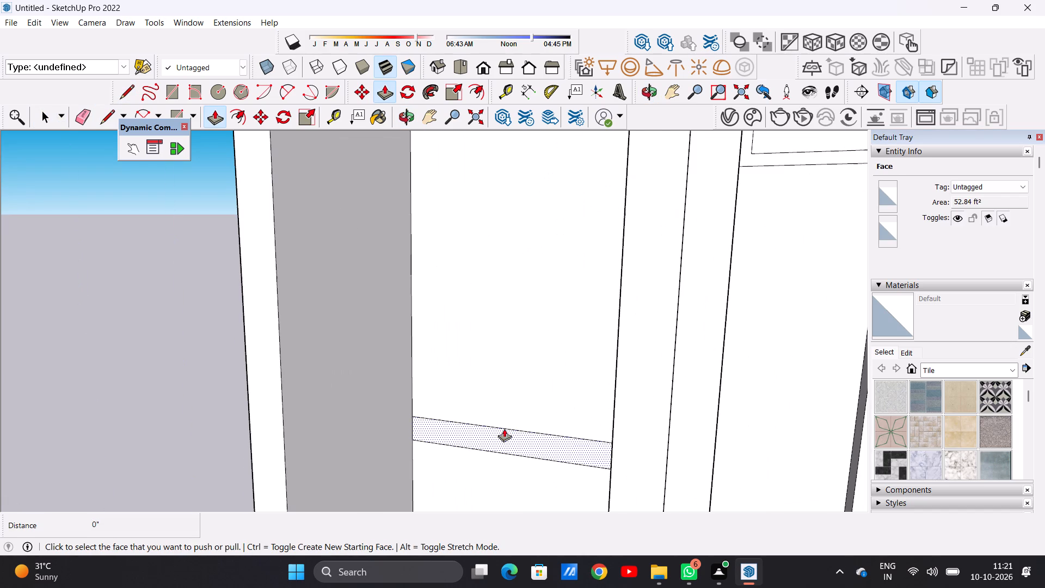
left_click(509, 434)
scroll(487, 446, "down", 11)
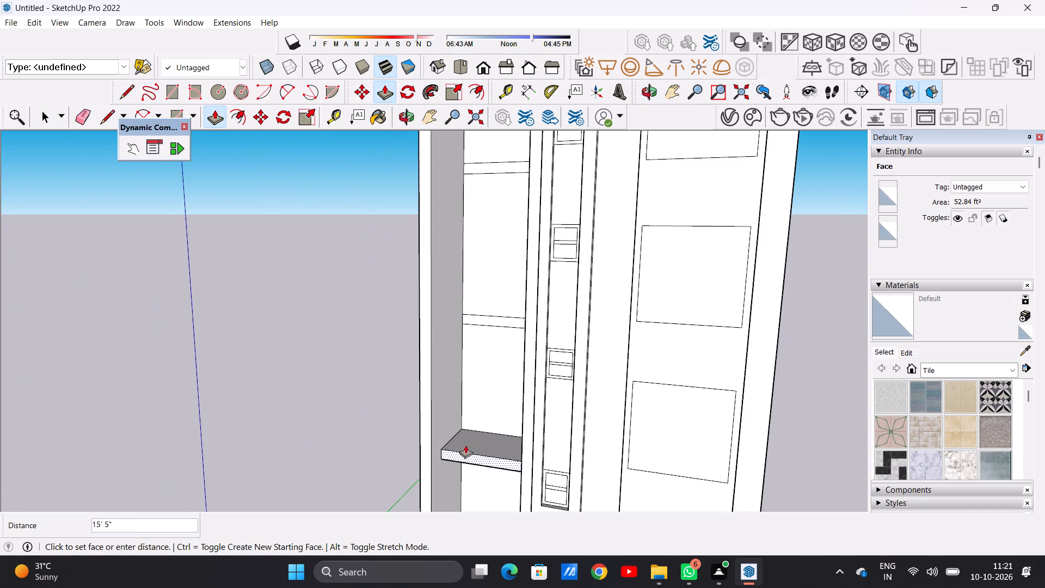
left_click(430, 460)
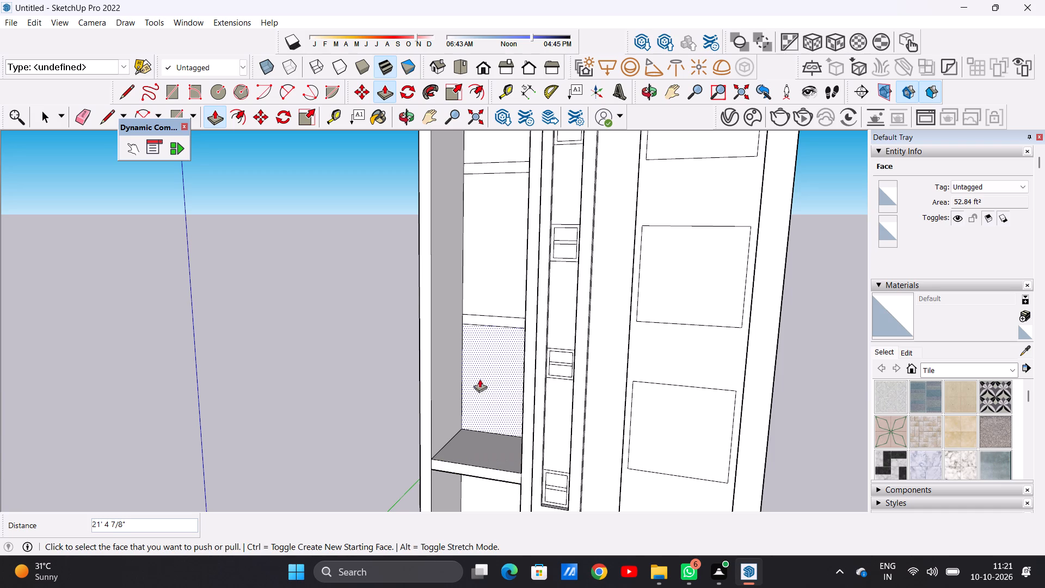
Pull the third horizontal band from the top of the recess's back wall out 21' 4 7/8", flush with the surrounding frame.
scroll(497, 314, "up", 10)
left_click(525, 333)
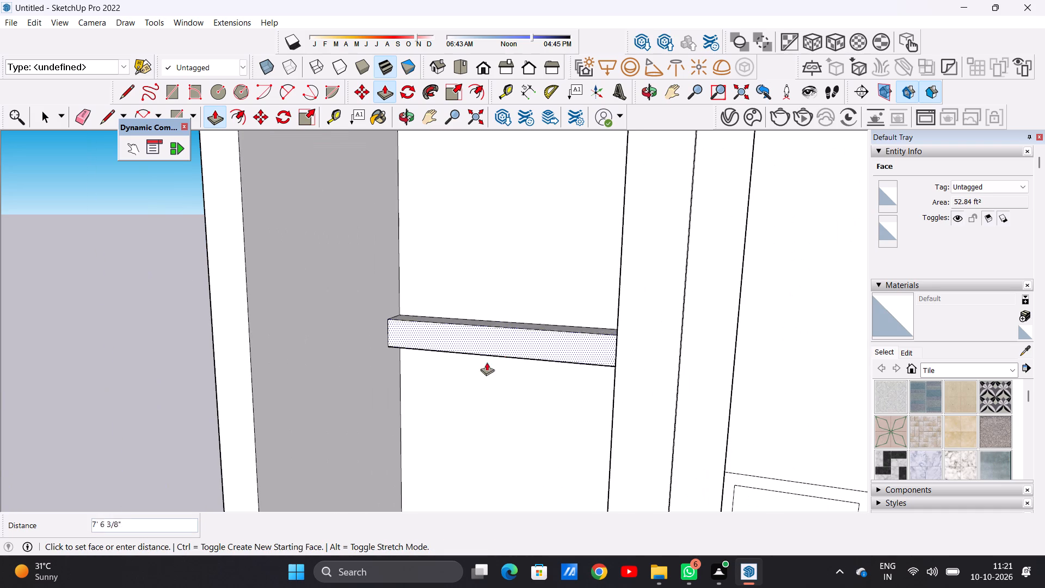
scroll(486, 369, "down", 9)
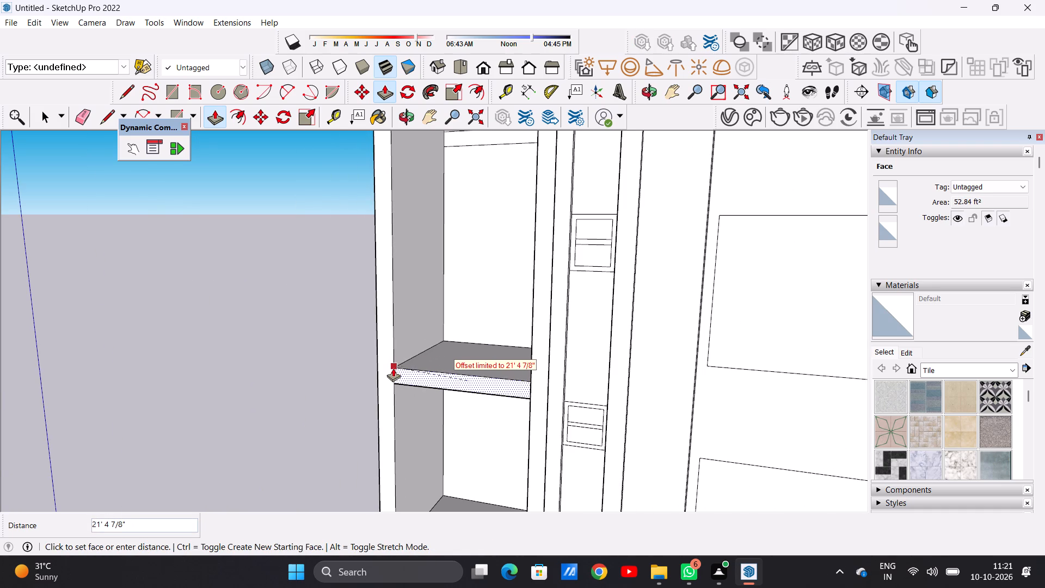
left_click(395, 370)
scroll(410, 381, "down", 14)
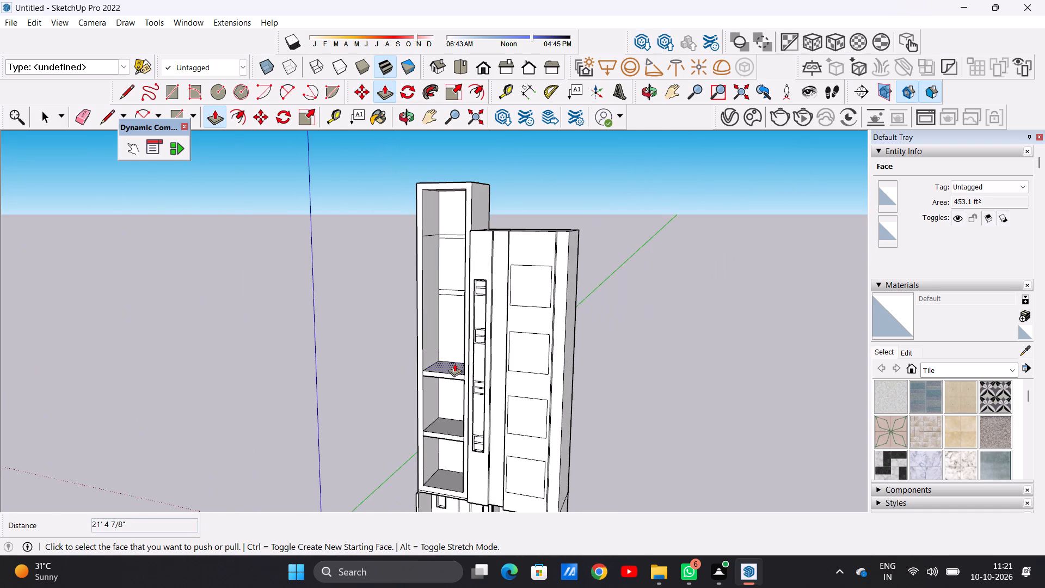
Pull the second horizontal band from the top of the recess's back wall out 21' 4 7/8", flush with the frame.
scroll(456, 297, "up", 11)
scroll(471, 310, "down", 1)
scroll(471, 310, "up", 4)
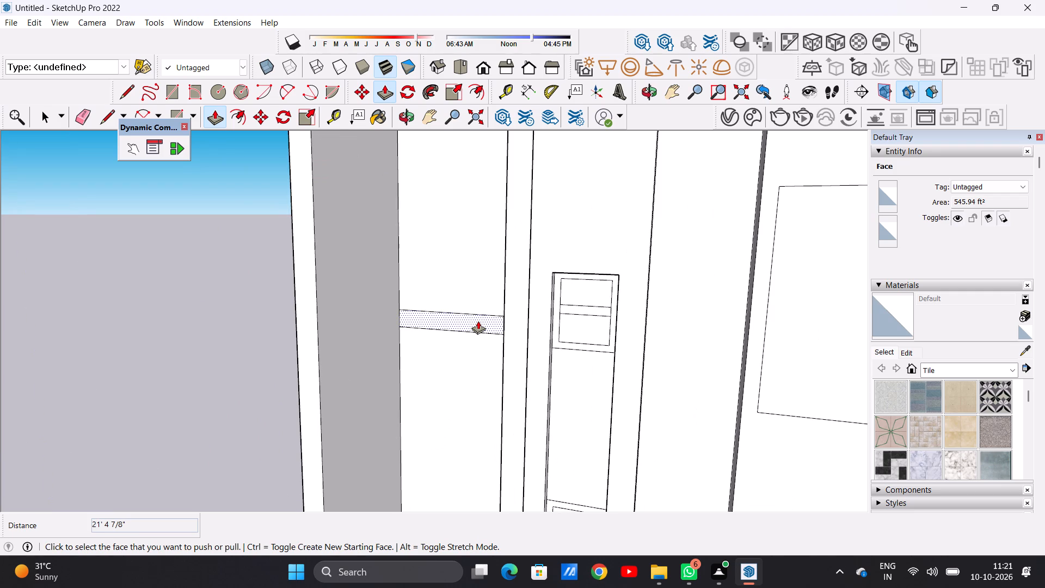
left_click(478, 321)
left_click(317, 337)
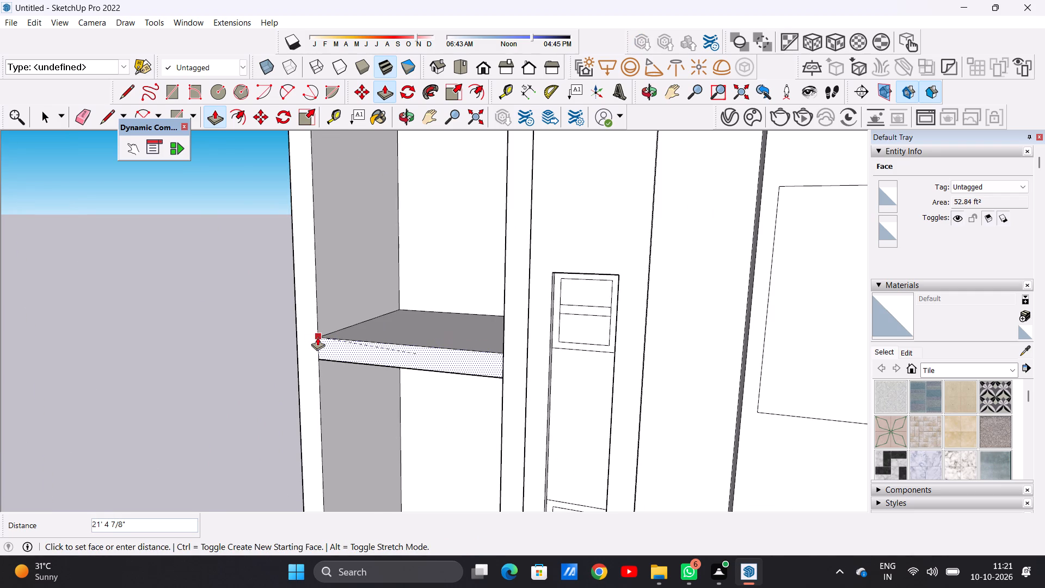
Pull the topmost horizontal band, at the raised block's base, out 21' 4 7/8" to the front of the recess frame.
scroll(389, 338, "down", 20)
scroll(389, 338, "down", 1)
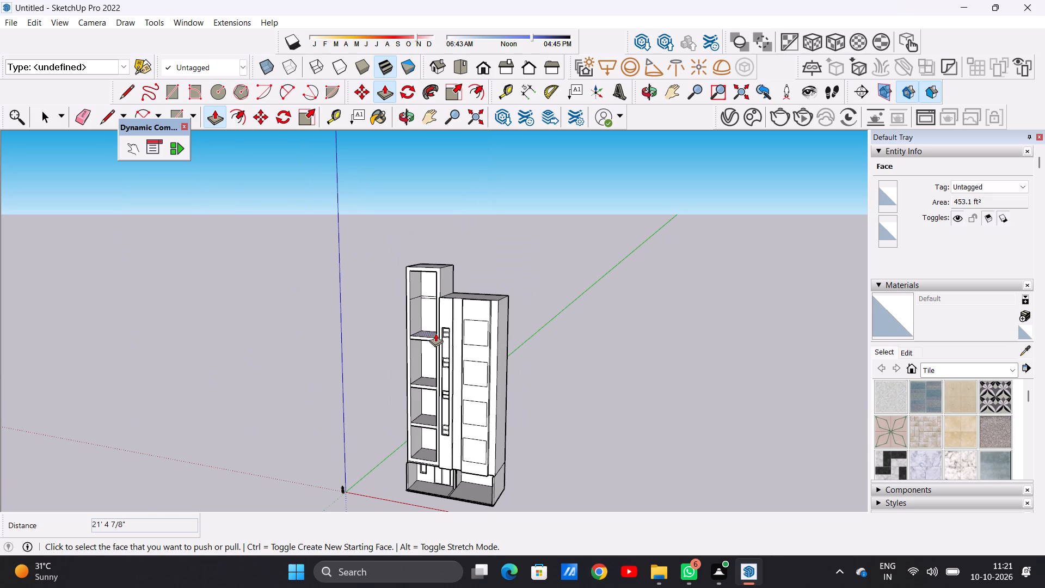
scroll(426, 303, "up", 20)
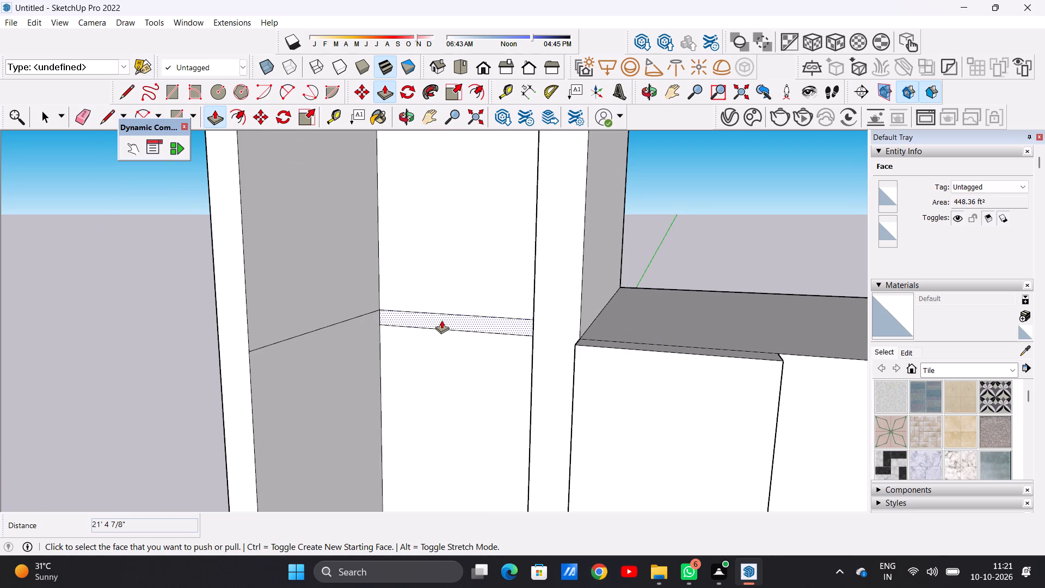
left_click(442, 319)
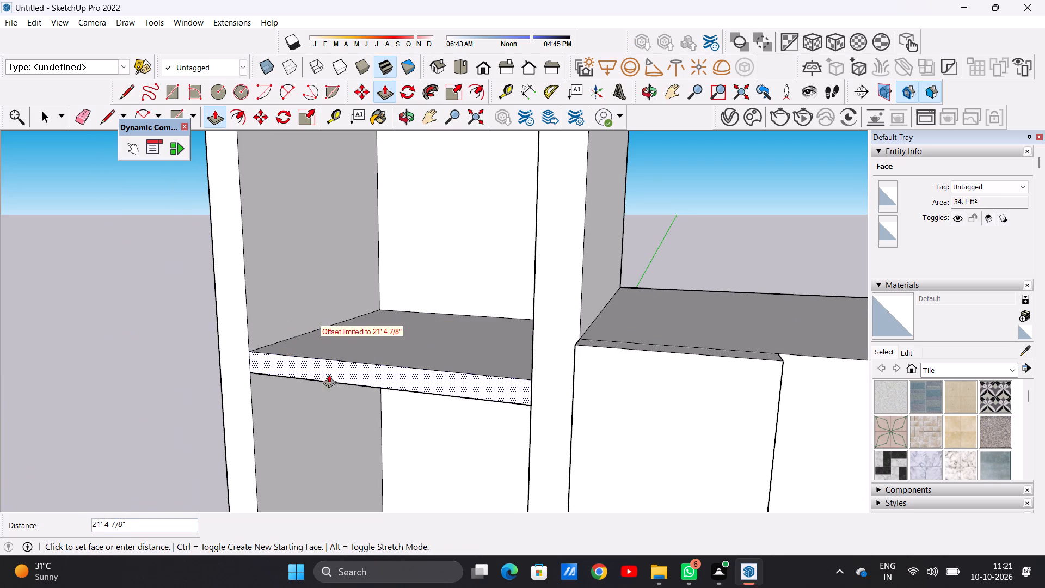
left_click(530, 379)
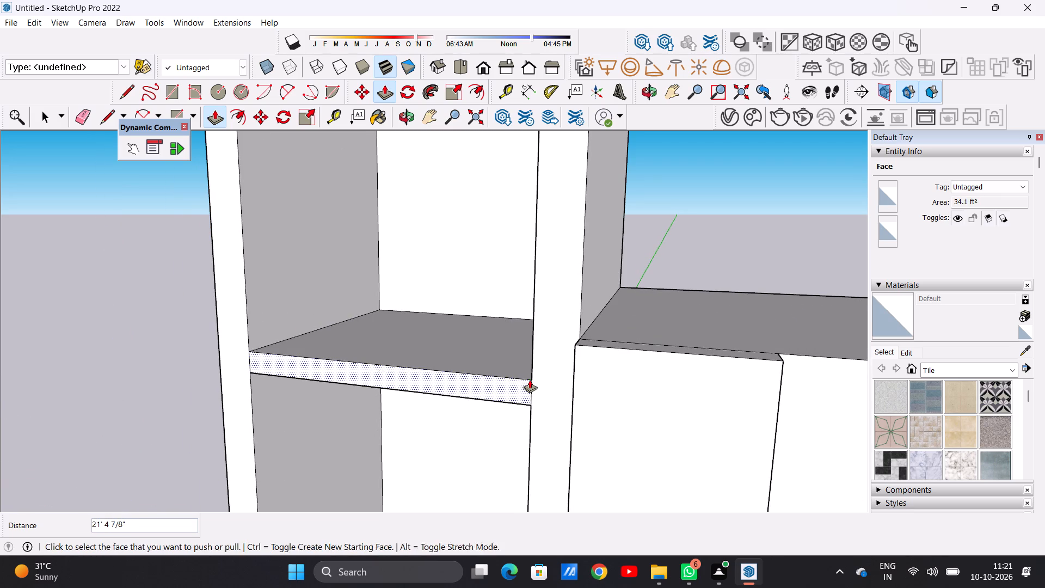
key("space")
Examine the whole tower from the front and side, checking the recess bays, floor slabs and window strip.
scroll(617, 396, "down", 20)
scroll(617, 396, "down", 1)
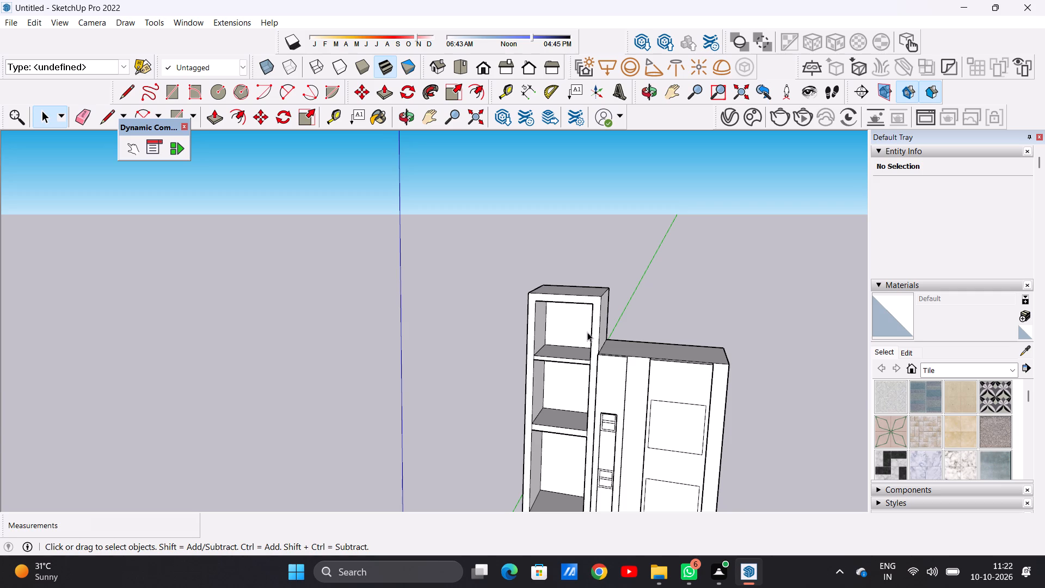
scroll(546, 513, "down", 20)
scroll(546, 513, "down", 4)
scroll(552, 390, "down", 15)
scroll(575, 396, "up", 7)
middle_click_drag(577, 416, 624, 383)
scroll(593, 401, "down", 3)
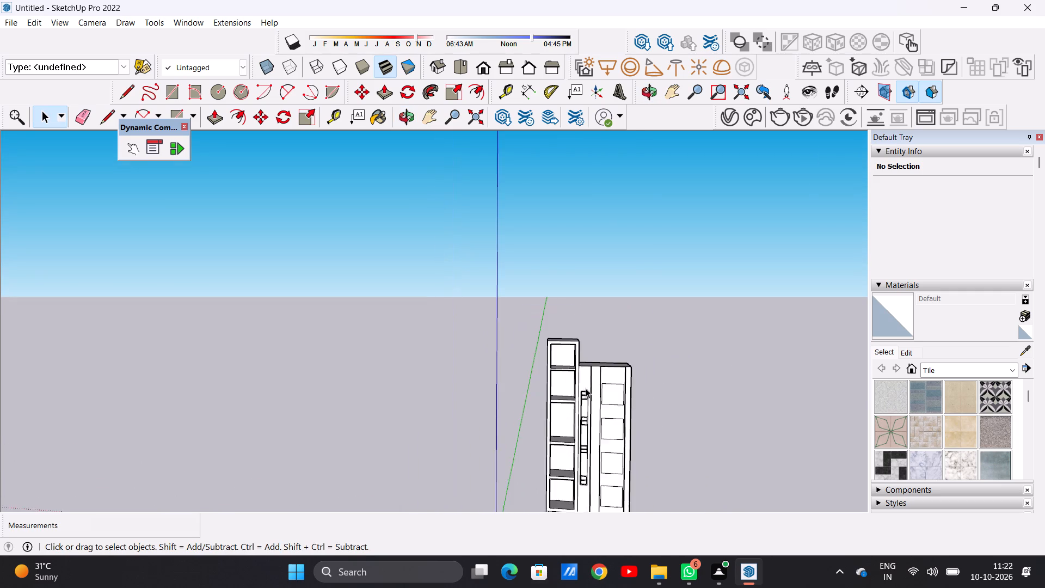
scroll(586, 388, "down", 8)
scroll(614, 460, "up", 7)
scroll(530, 444, "down", 1)
scroll(538, 443, "up", 6)
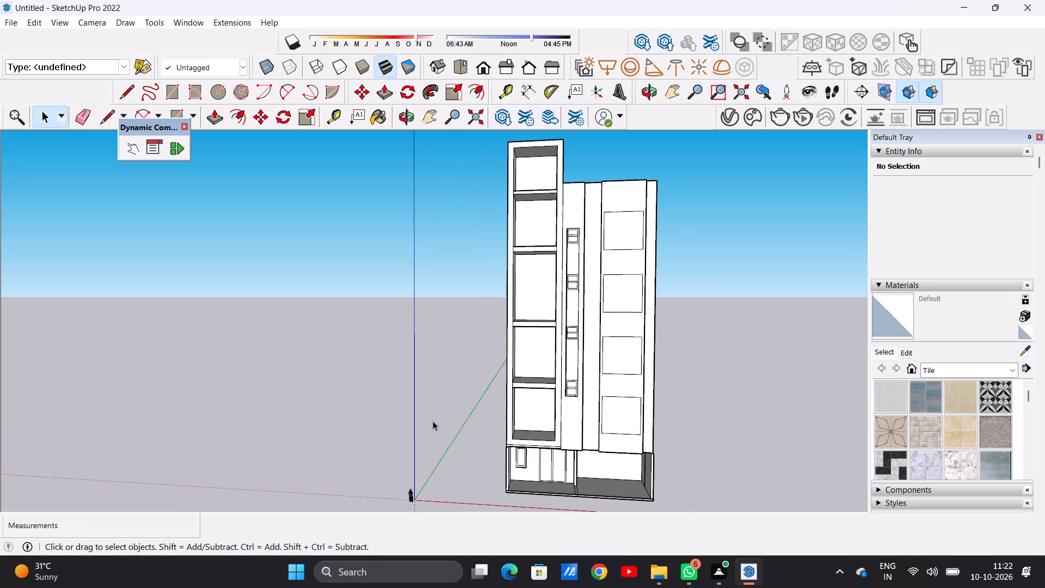
scroll(588, 393, "down", 8)
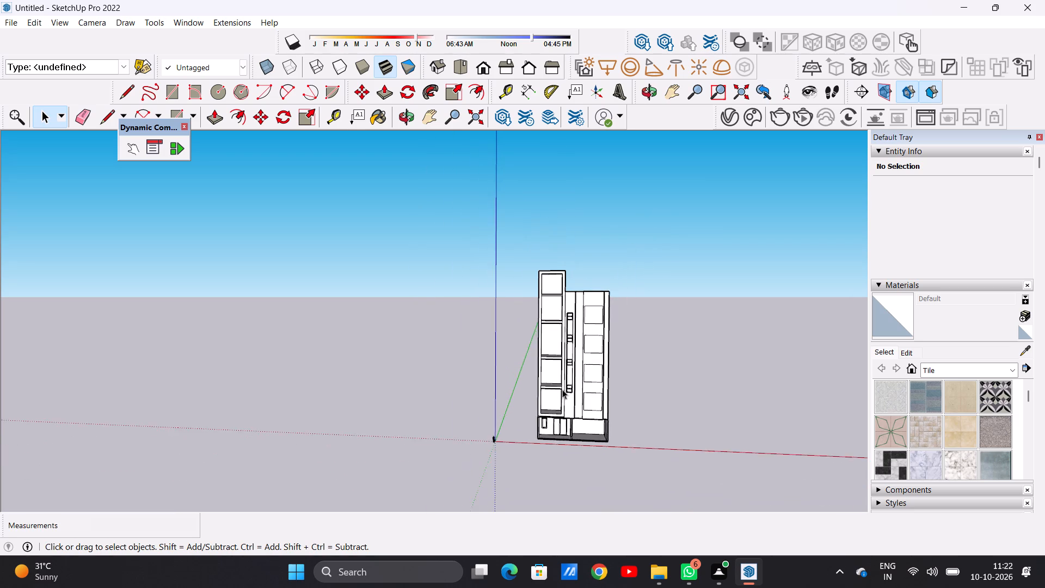
scroll(586, 400, "up", 6)
middle_click_drag(590, 377, 819, 365)
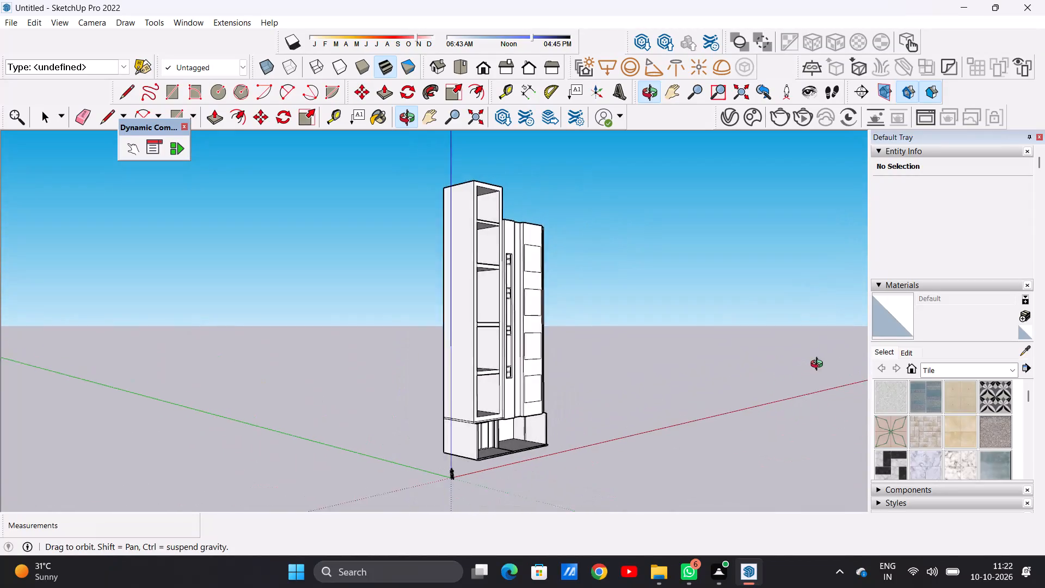
middle_click_drag(819, 365, 617, 374)
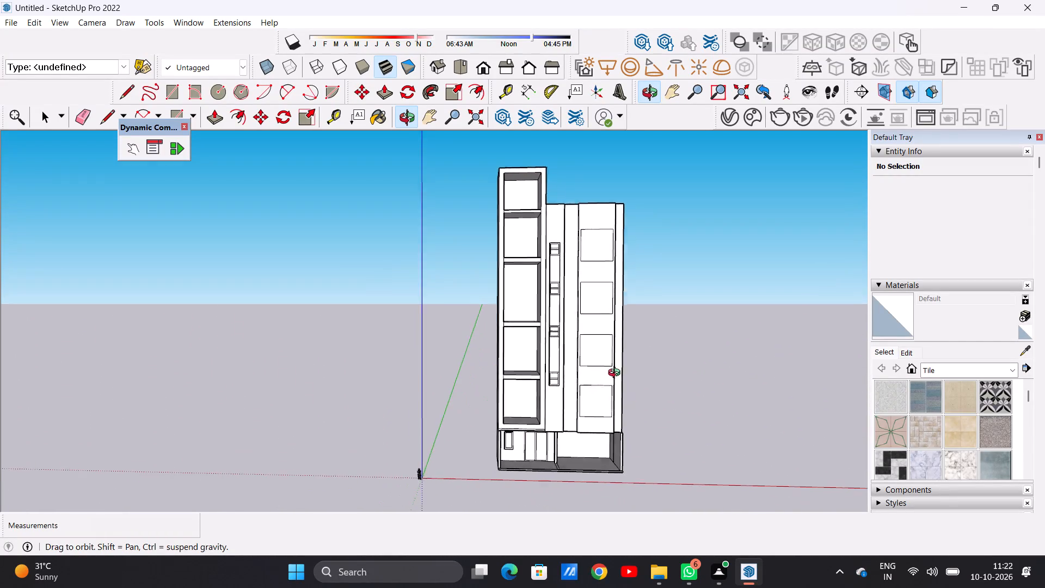
middle_click_drag(617, 374, 589, 371)
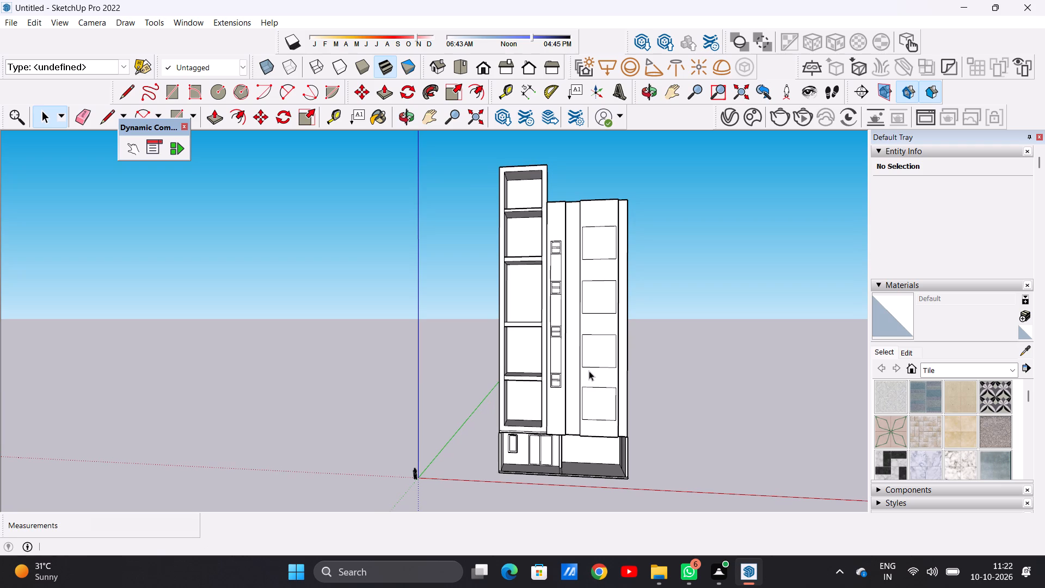
scroll(589, 371, "up", 1)
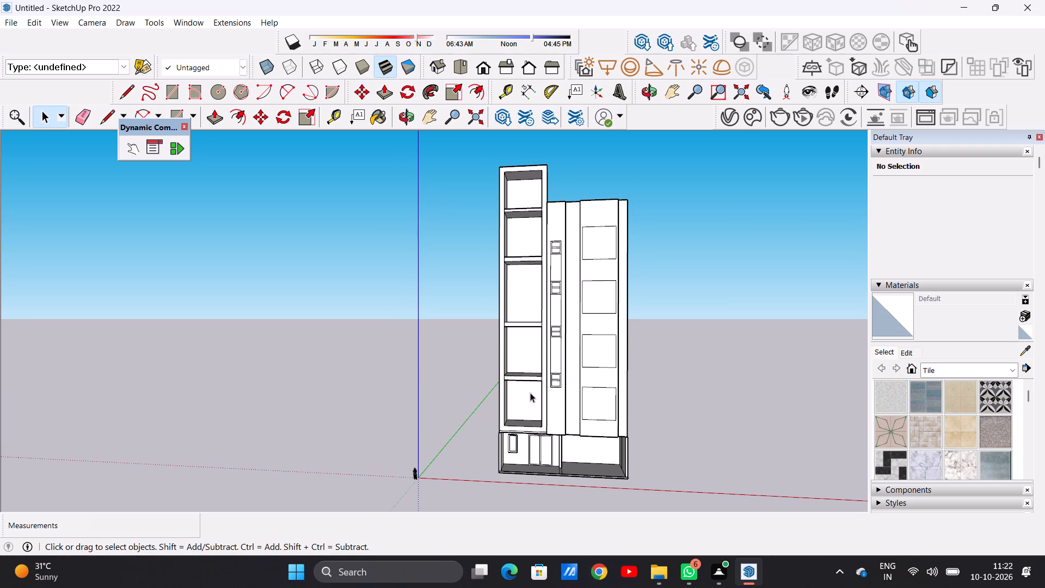
scroll(530, 401, "down", 4)
scroll(530, 407, "up", 1)
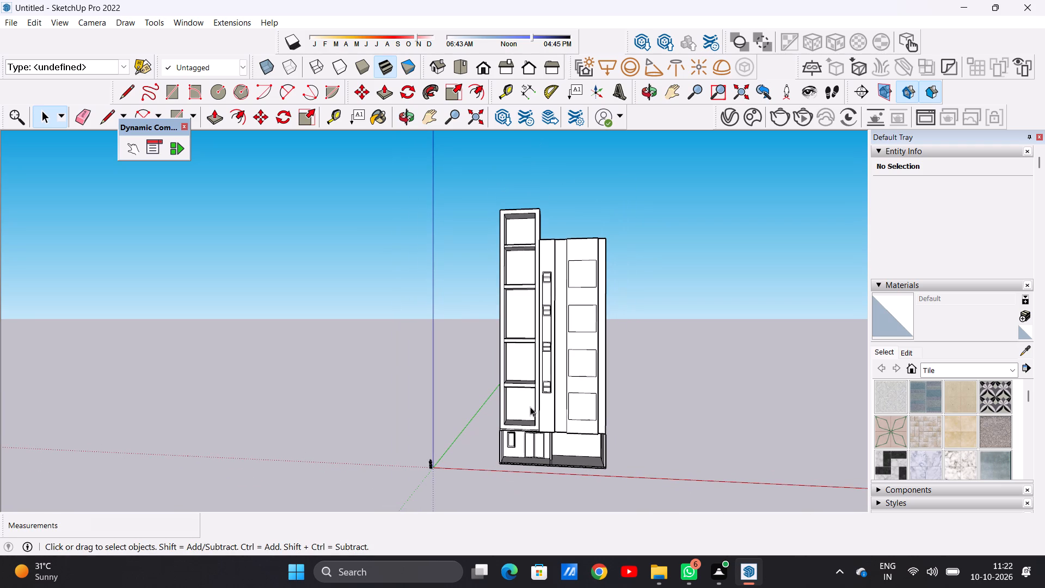
scroll(537, 402, "down", 4)
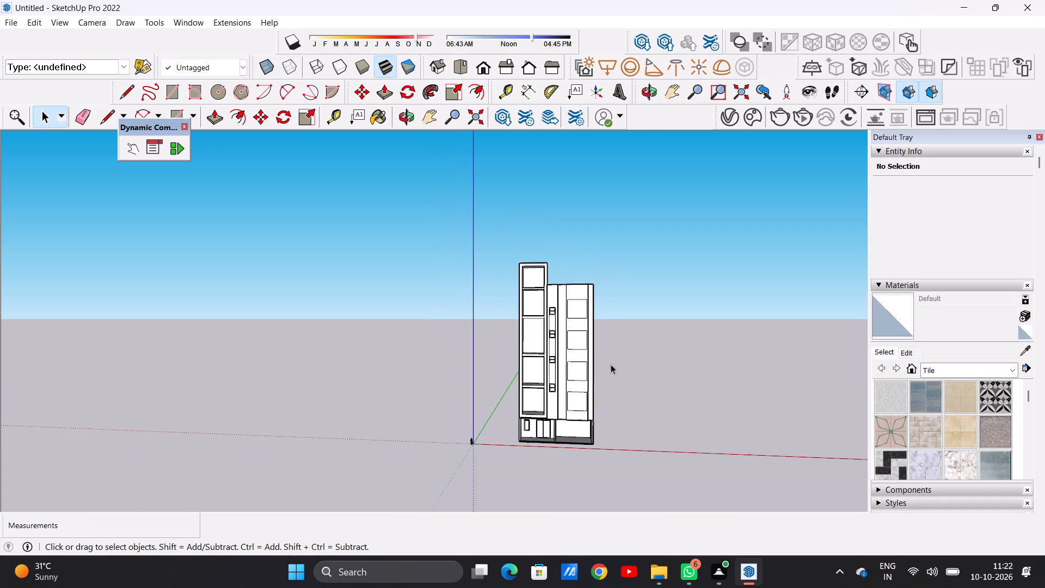
scroll(592, 346, "up", 6)
middle_click_drag(597, 345, 612, 353)
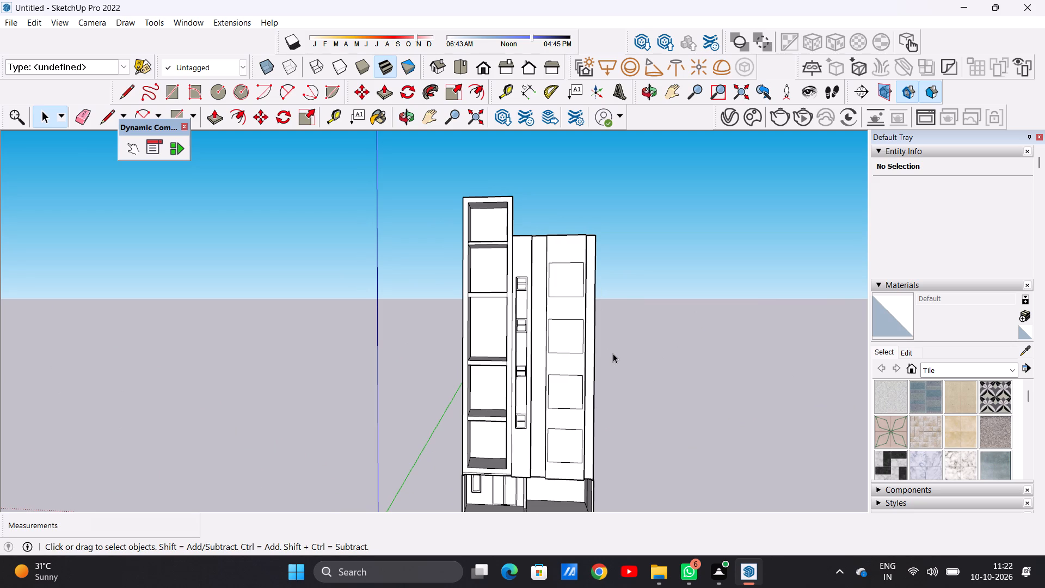
scroll(603, 354, "down", 8)
scroll(595, 359, "up", 7)
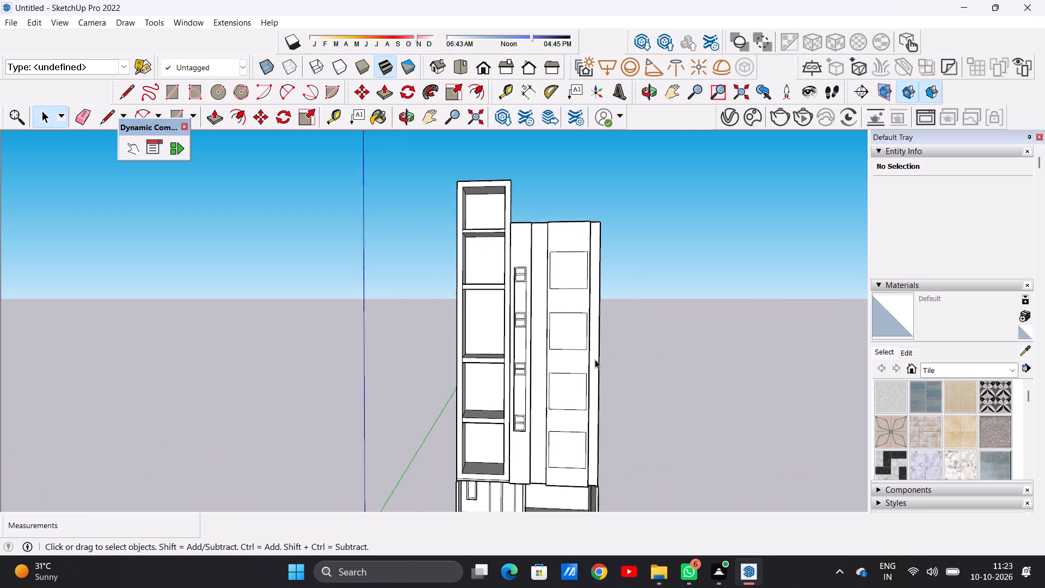
scroll(595, 359, "up", 1)
scroll(584, 196, "down", 7)
scroll(706, 276, "up", 1)
middle_click(661, 285)
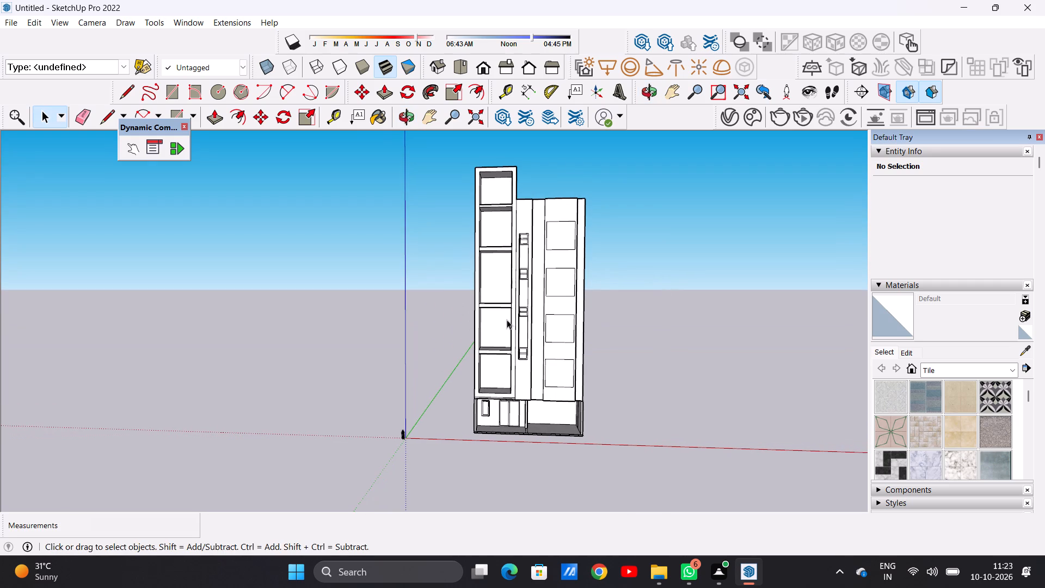
Pull the back wall of the recess's lowest bay slightly forward, keeping it behind the frame.
scroll(507, 327, "up", 6)
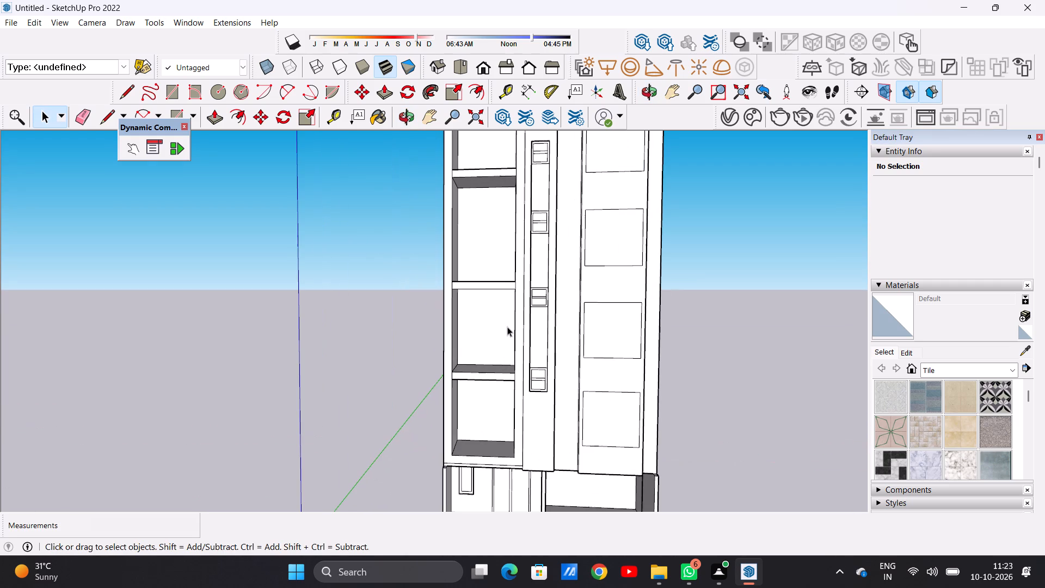
scroll(494, 340, "up", 2)
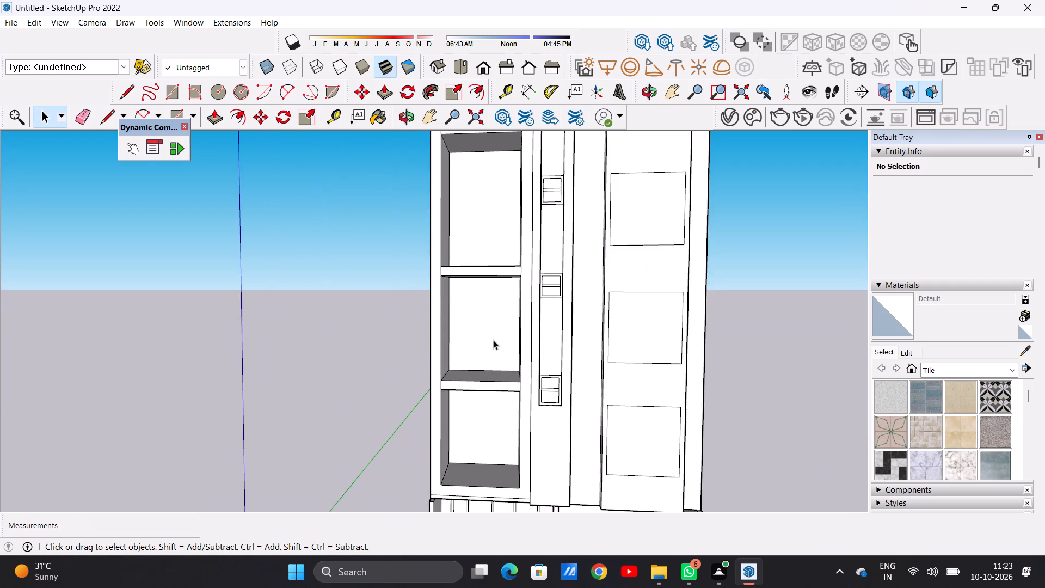
scroll(487, 329, "down", 5)
scroll(477, 384, "up", 6)
middle_click_drag(499, 383, 508, 375)
scroll(507, 377, "up", 1)
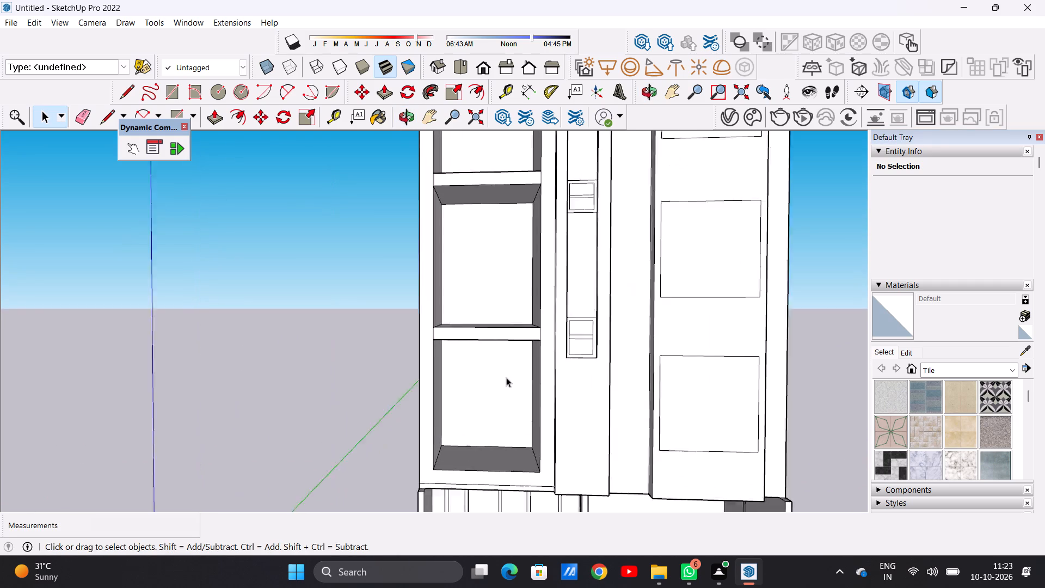
scroll(506, 377, "up", 2)
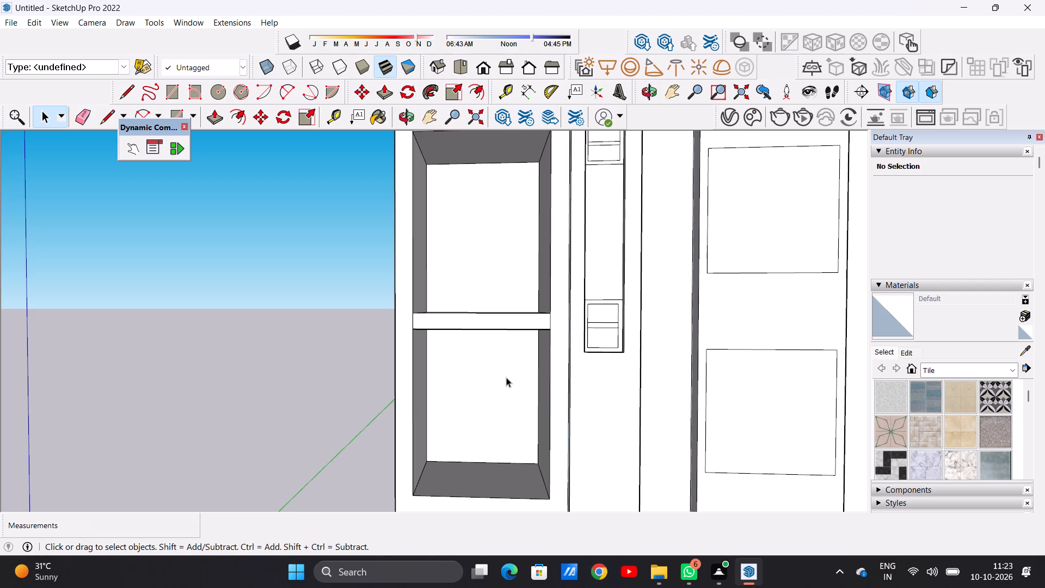
key("r")
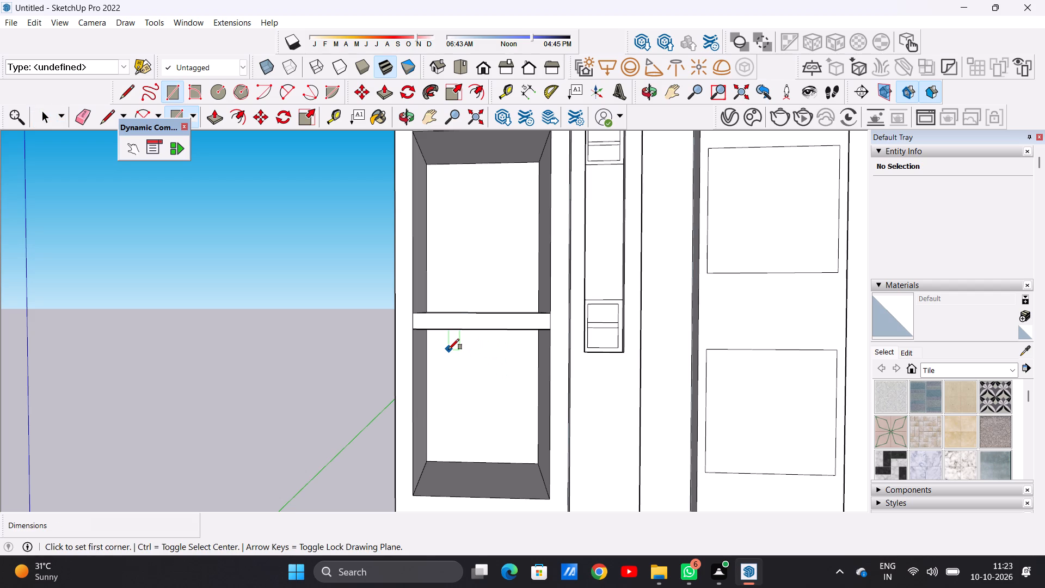
key("space")
type("P")
left_click(460, 349)
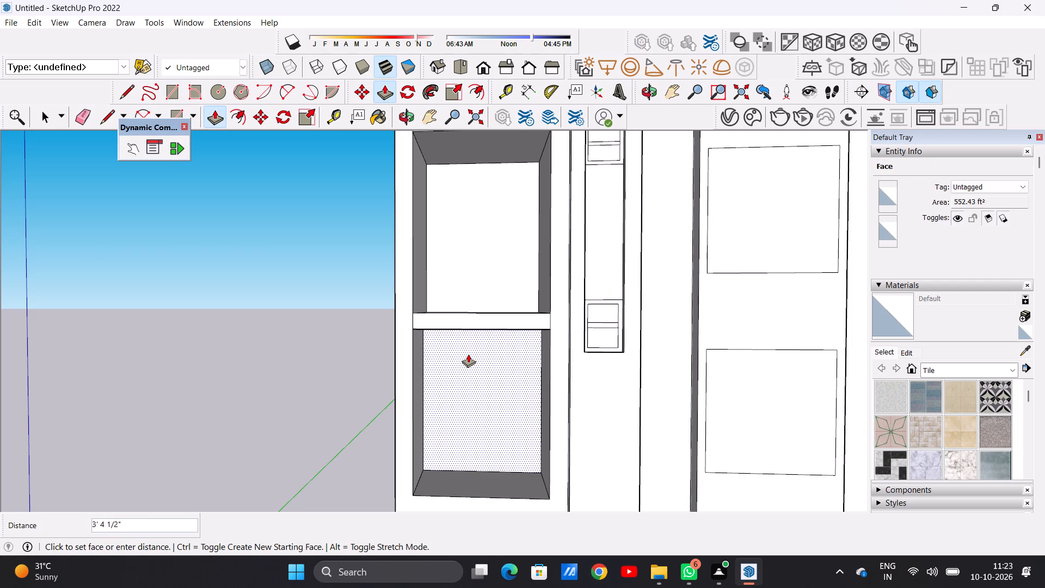
left_click(468, 354)
key("space")
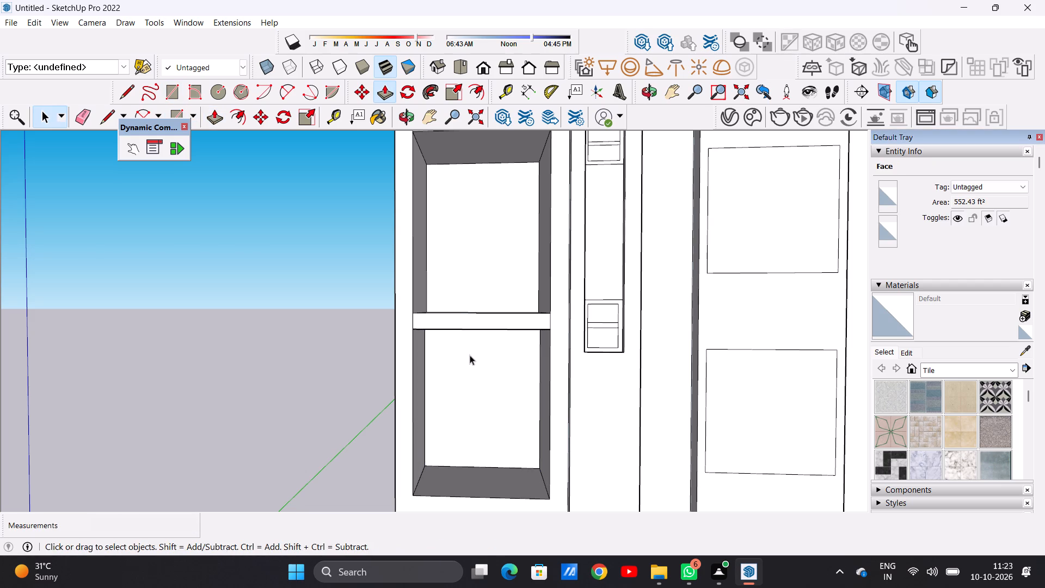
Pull the lowest bay's back wall forward by about another 4' 2 7/8".
middle_click_drag(476, 412, 413, 476)
scroll(493, 408, "up", 2)
key("p")
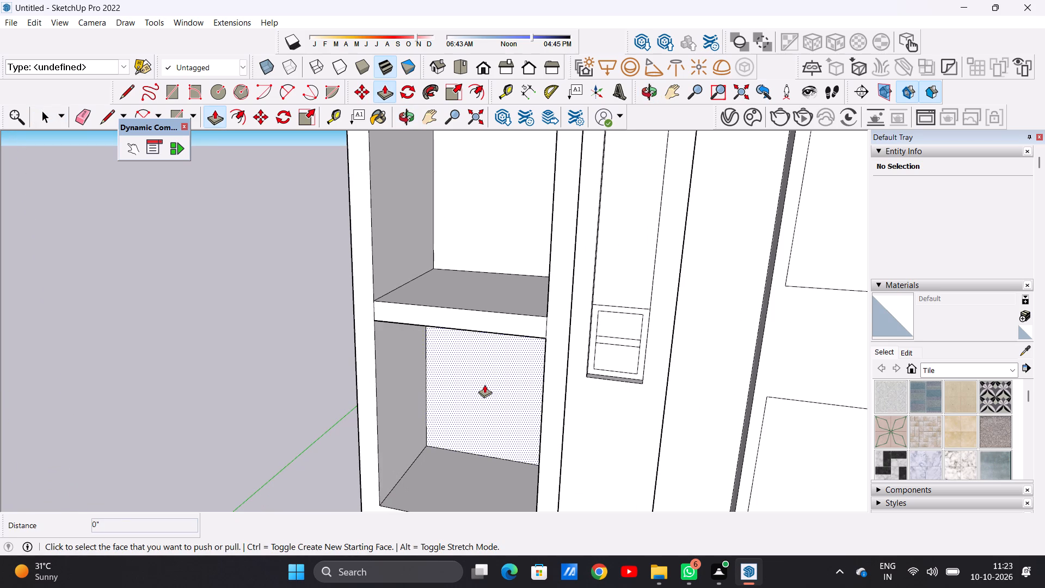
left_click(484, 384)
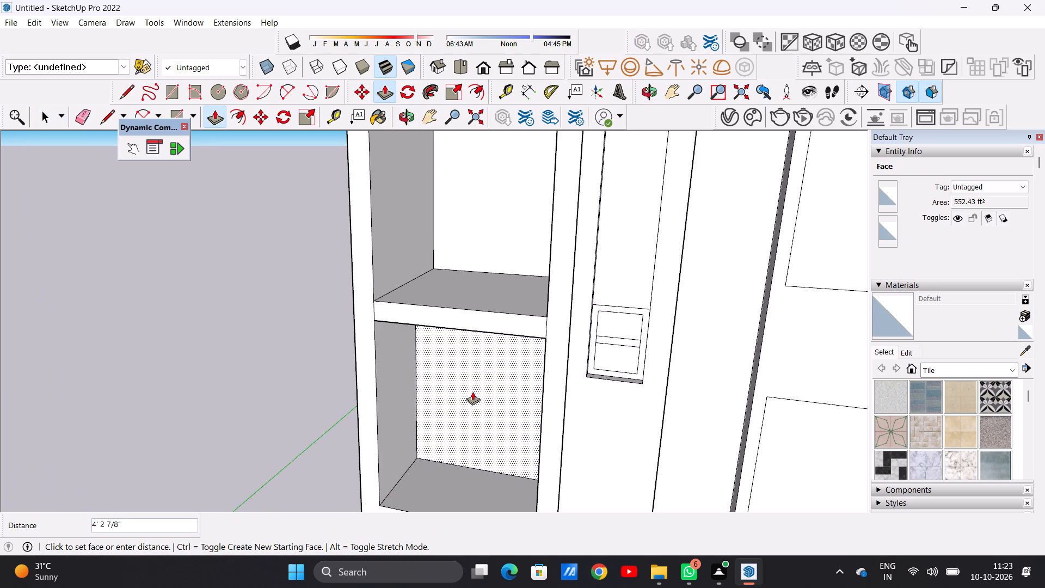
left_click(472, 391)
key("space")
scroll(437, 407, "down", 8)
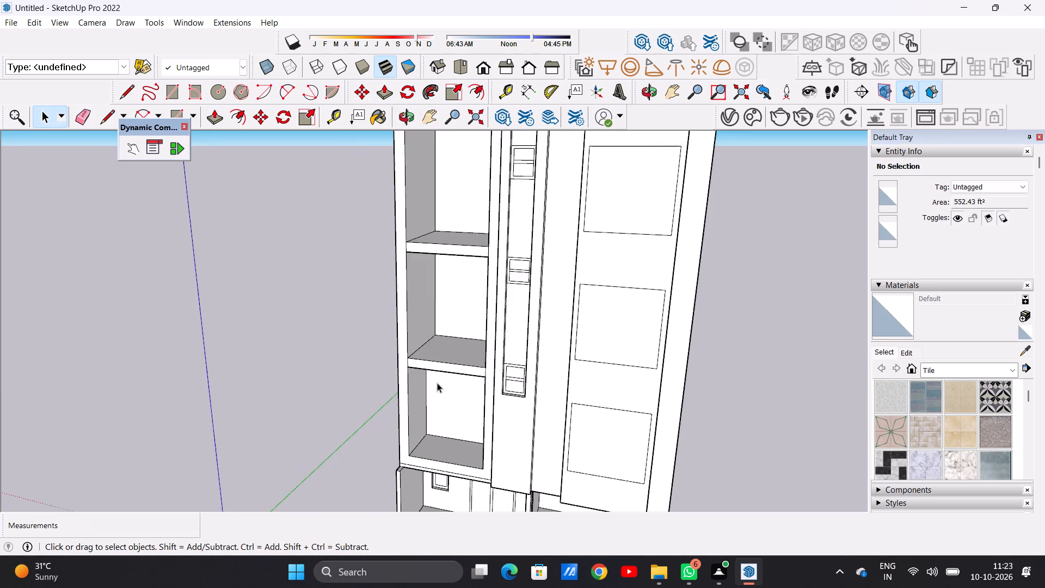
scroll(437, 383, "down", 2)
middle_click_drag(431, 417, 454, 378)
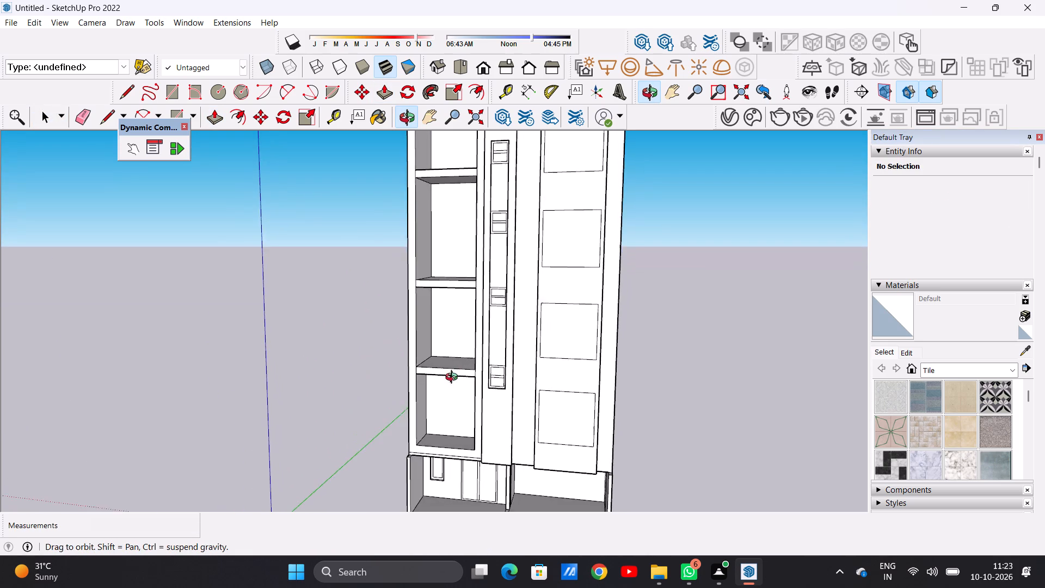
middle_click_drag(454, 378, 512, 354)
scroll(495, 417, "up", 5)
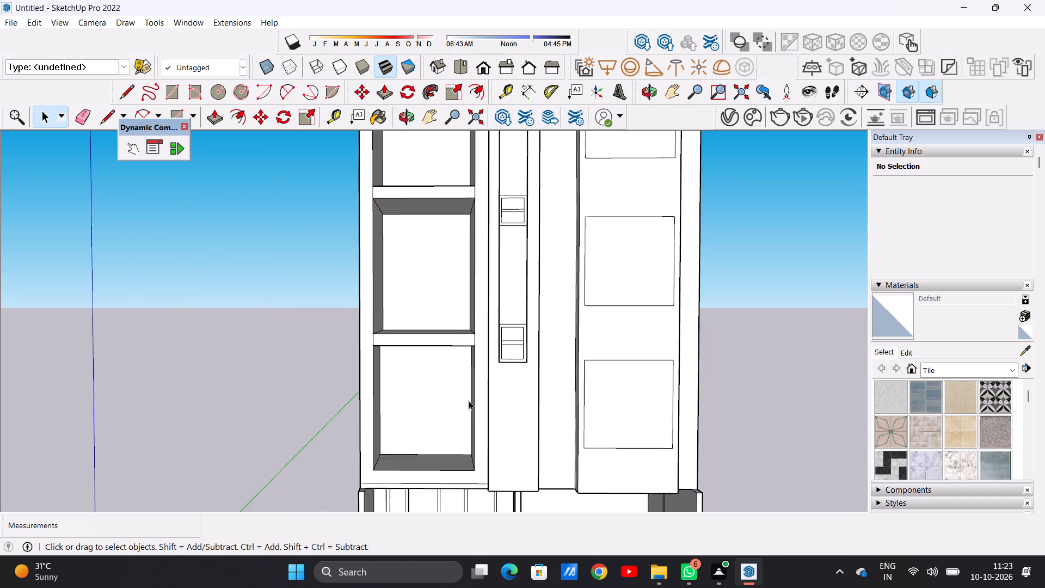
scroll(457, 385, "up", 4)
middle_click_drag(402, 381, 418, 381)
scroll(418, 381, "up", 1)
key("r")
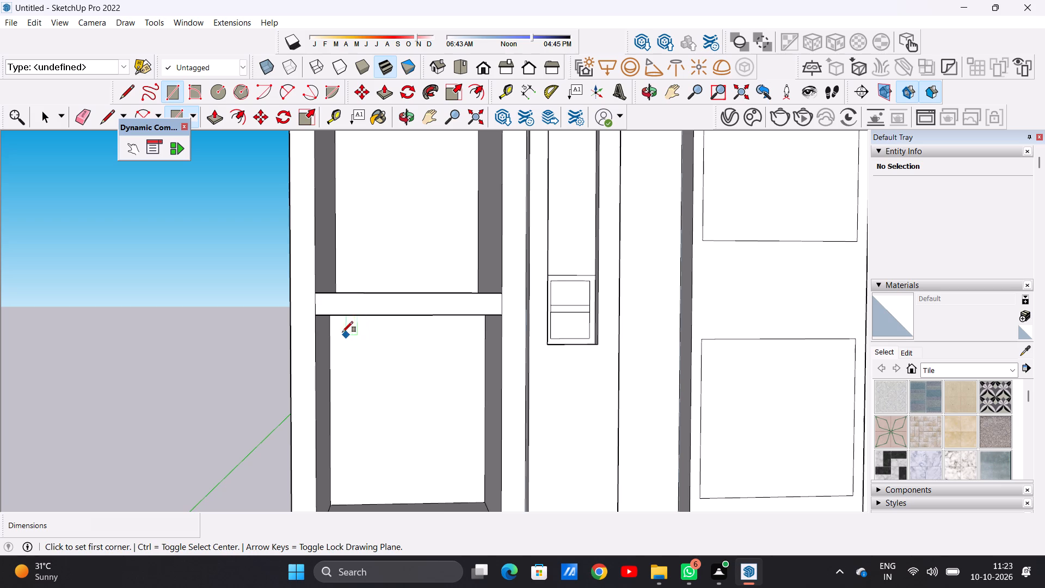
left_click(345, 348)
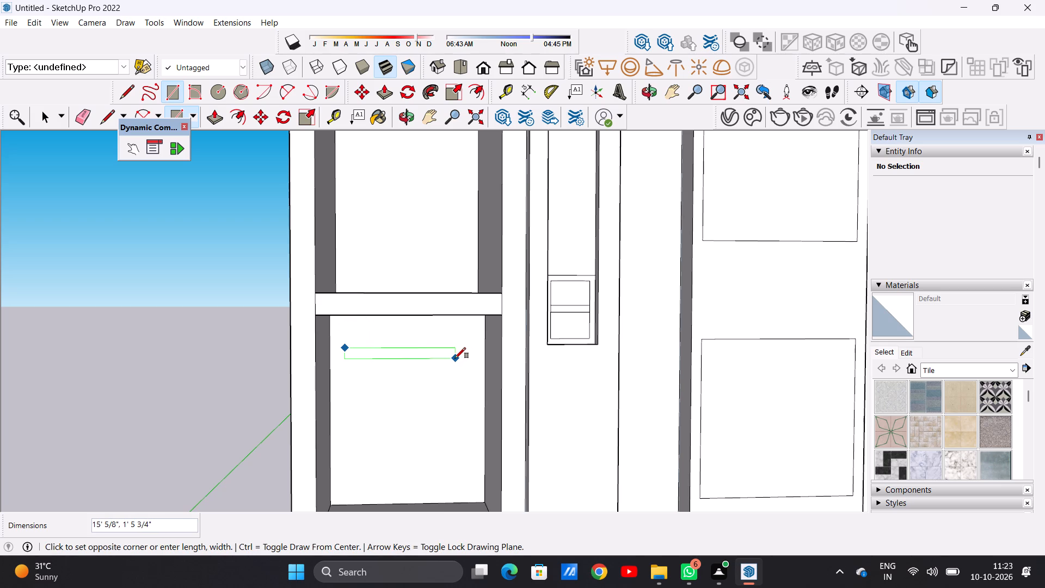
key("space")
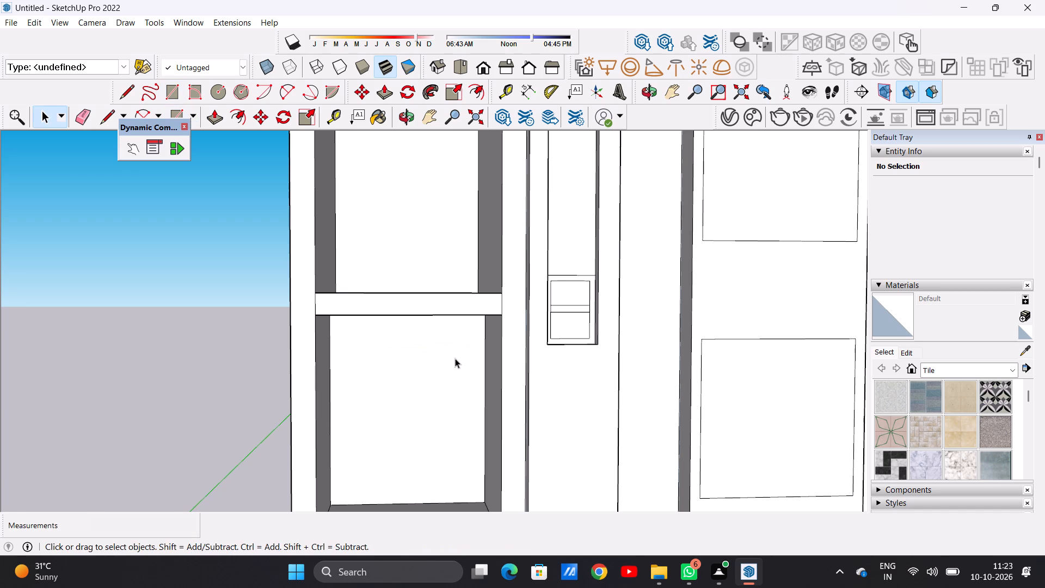
Draw a rectangle about 16' 11 5/8" by 14' 5 15/16", centred on the back wall of the recess's lowest bay.
key("r")
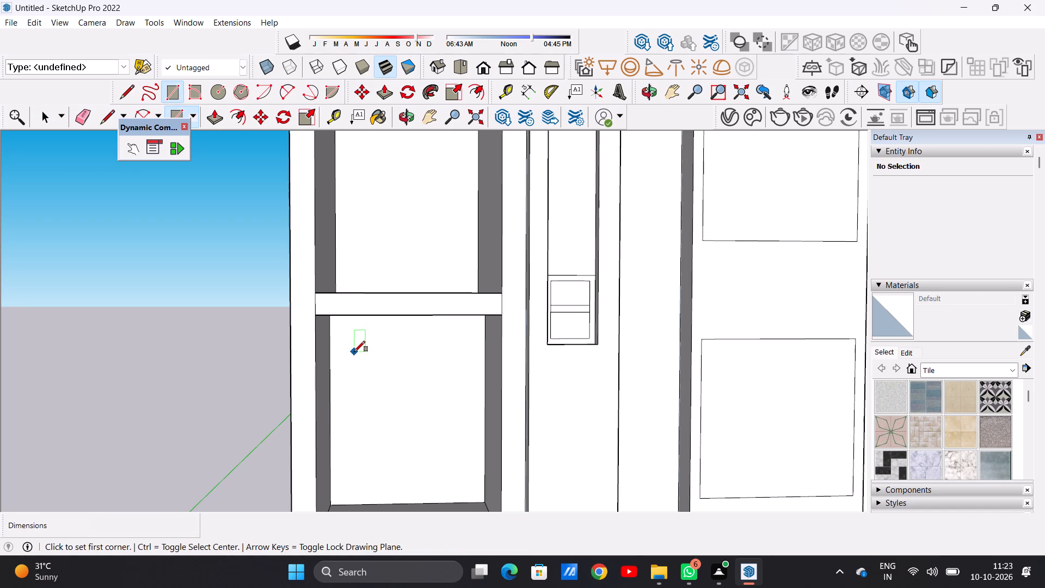
left_click(354, 352)
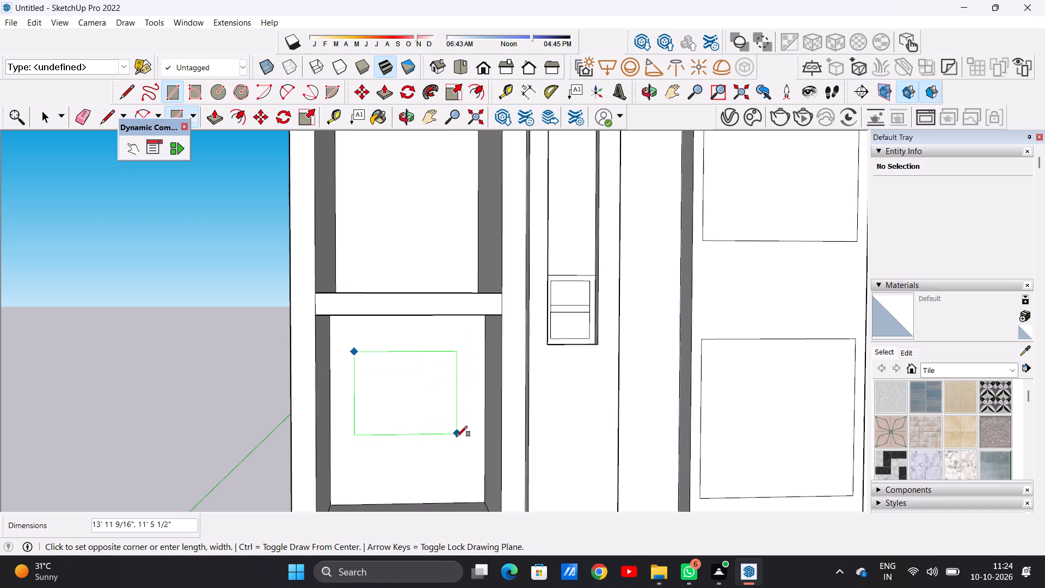
left_click(460, 474)
key("space")
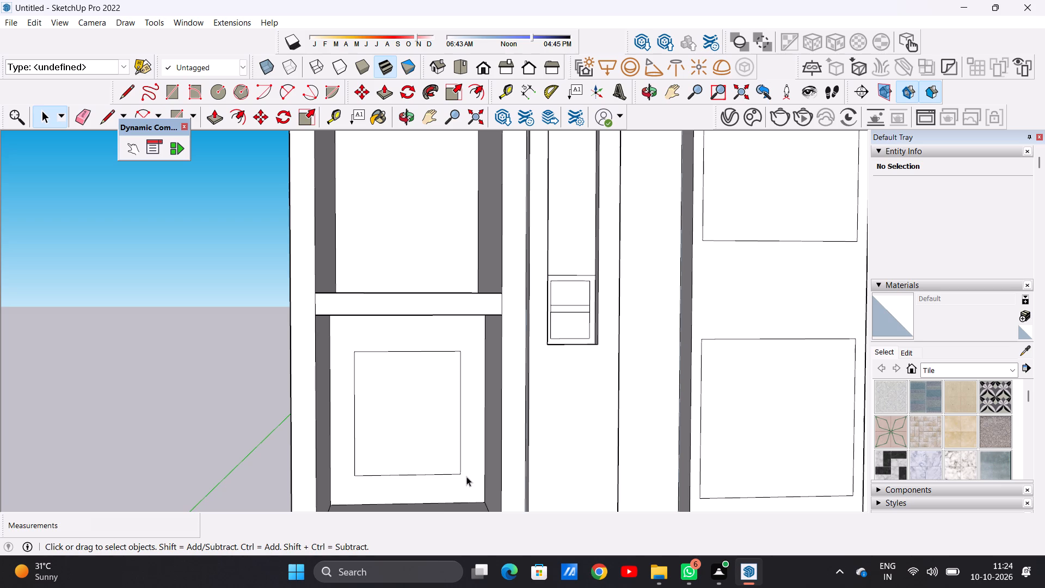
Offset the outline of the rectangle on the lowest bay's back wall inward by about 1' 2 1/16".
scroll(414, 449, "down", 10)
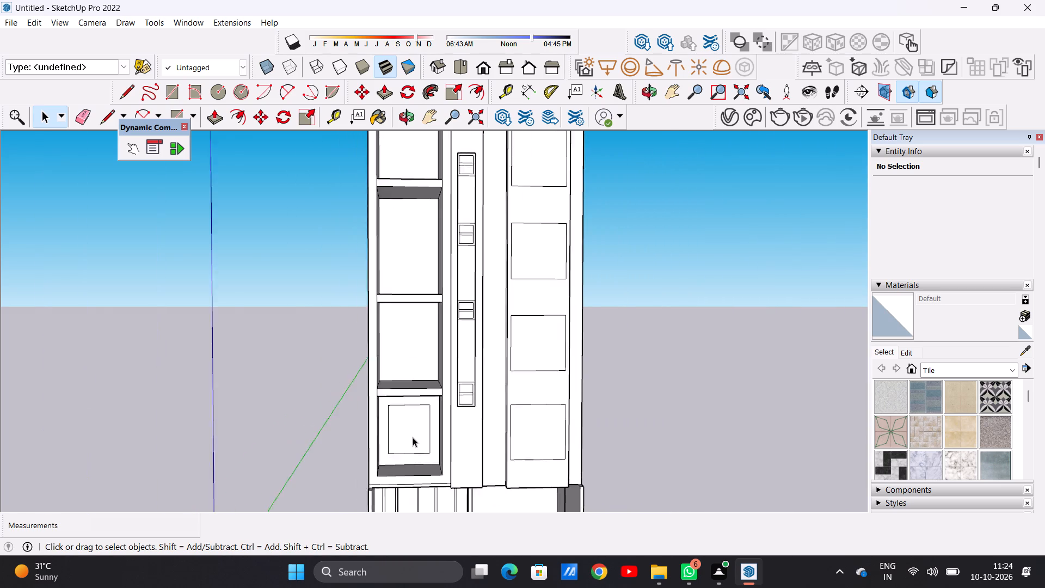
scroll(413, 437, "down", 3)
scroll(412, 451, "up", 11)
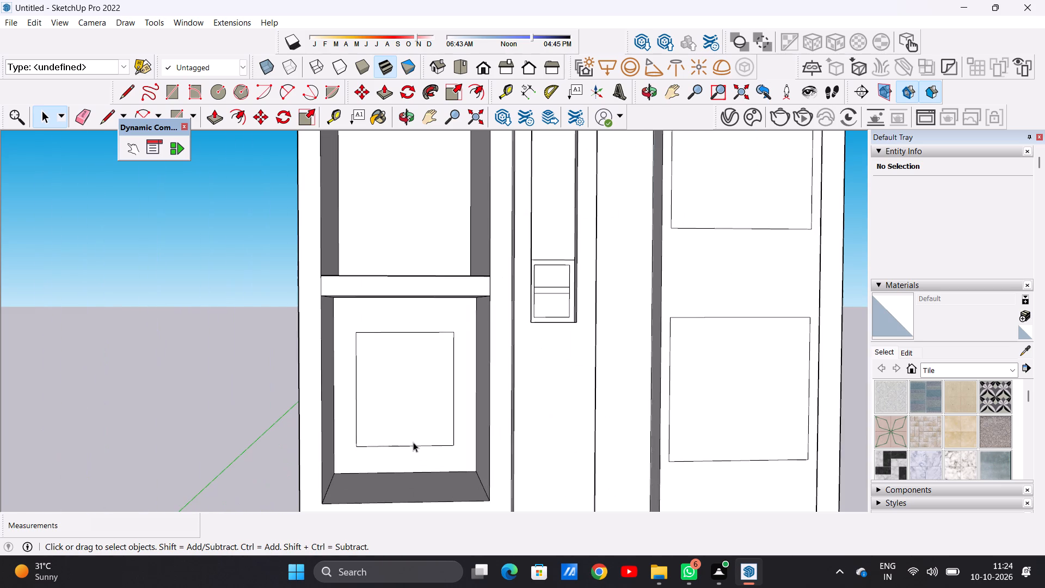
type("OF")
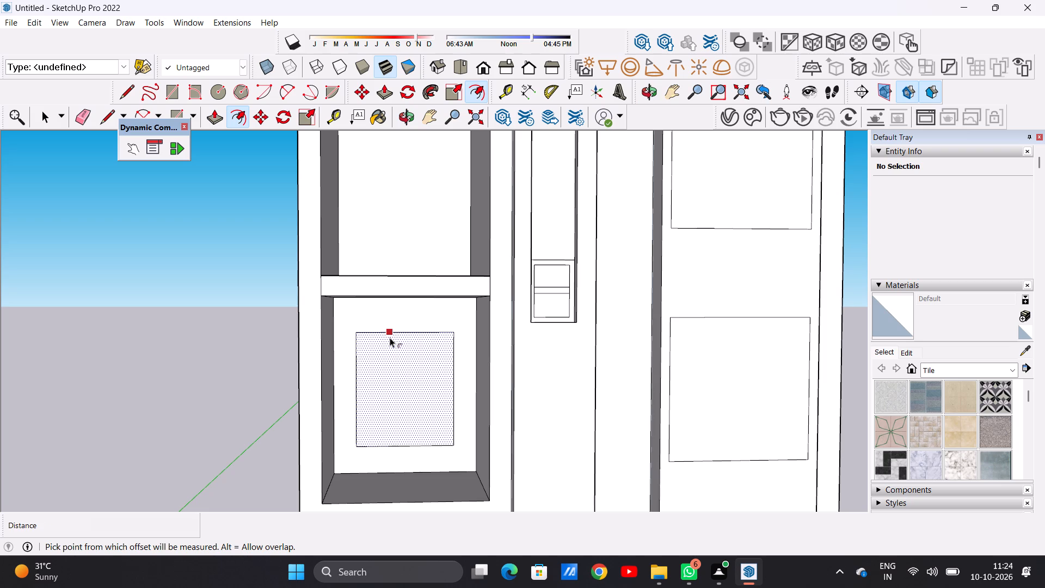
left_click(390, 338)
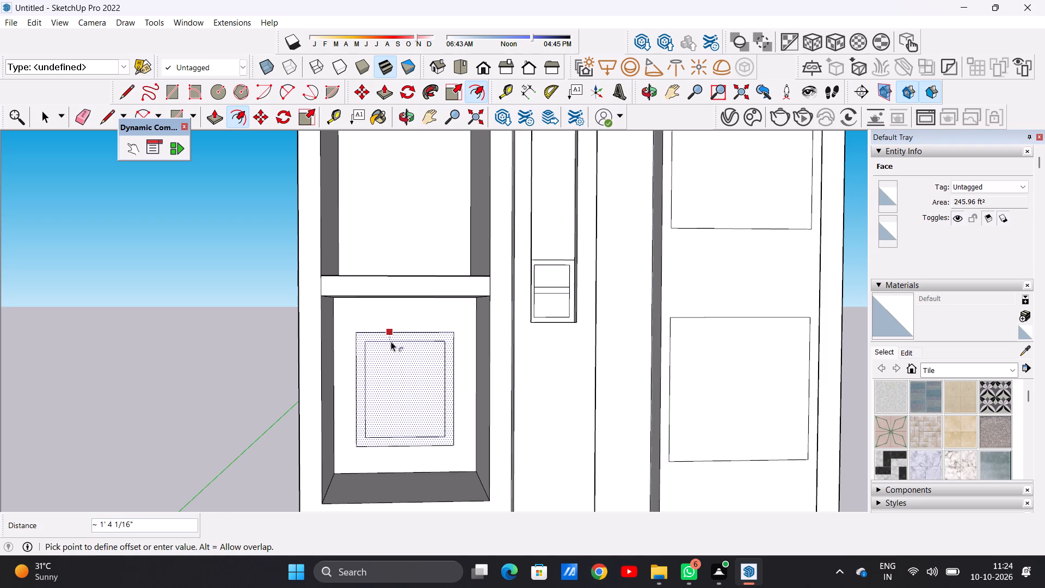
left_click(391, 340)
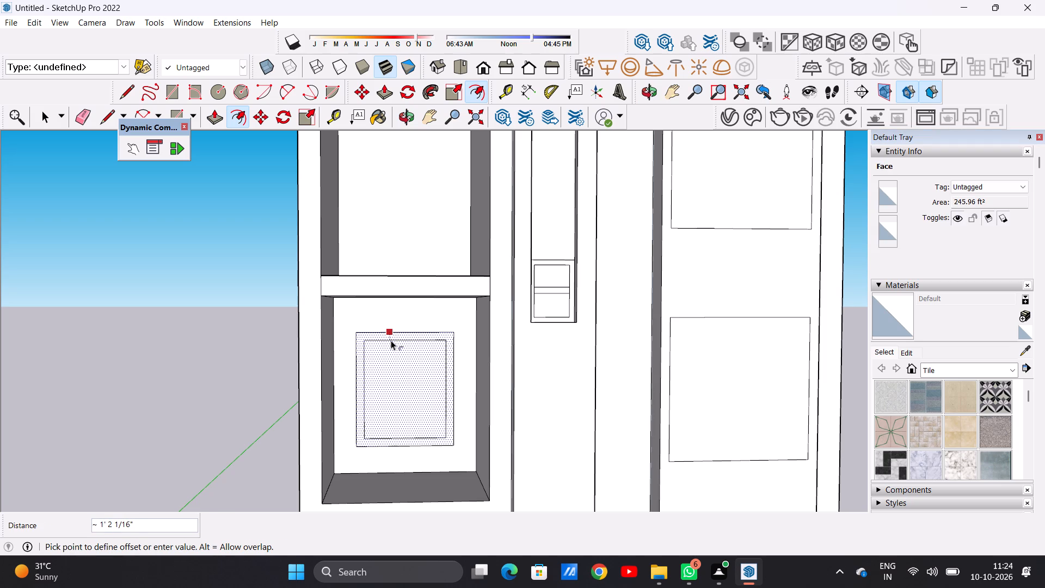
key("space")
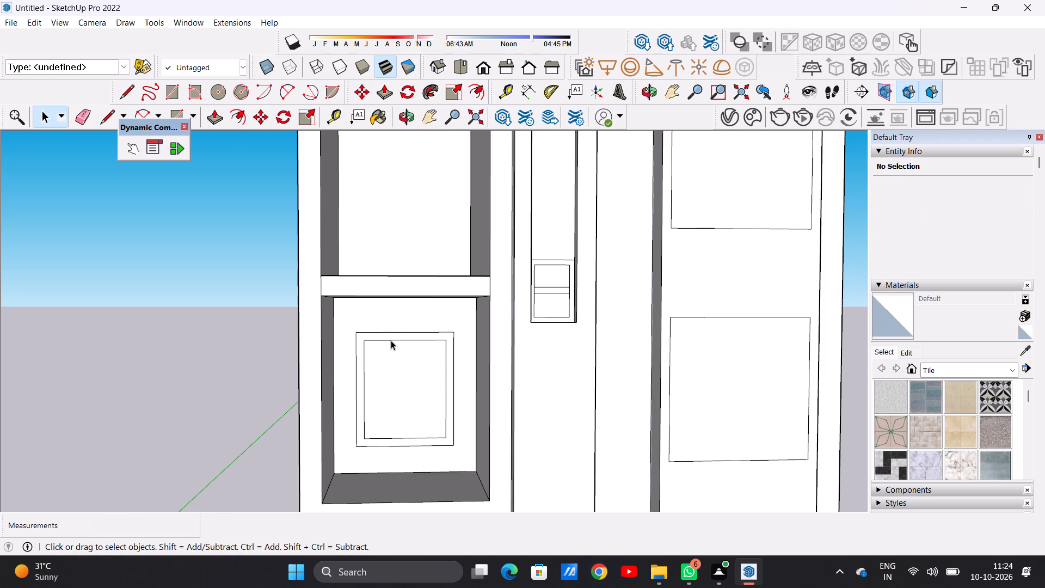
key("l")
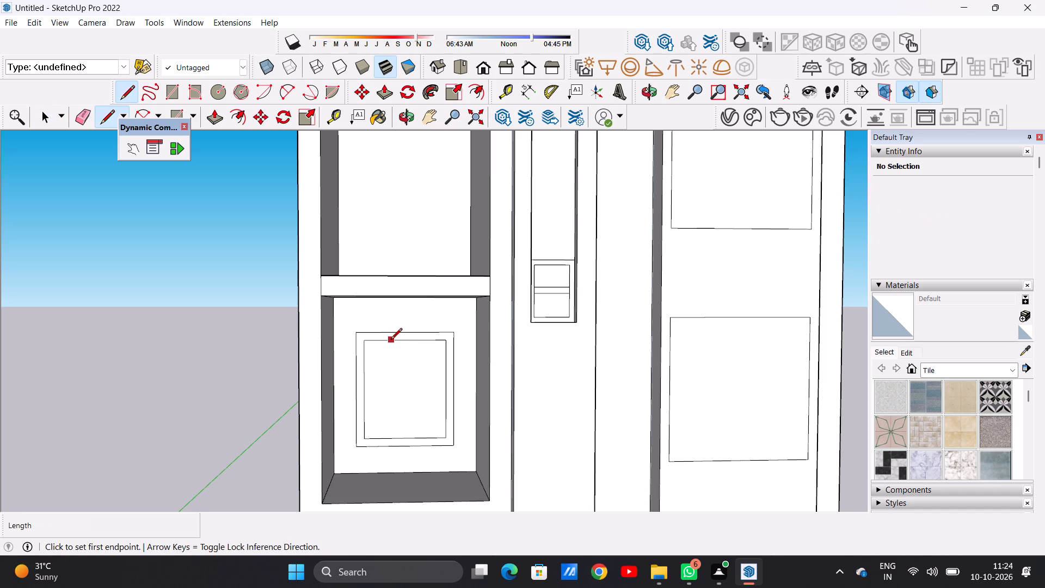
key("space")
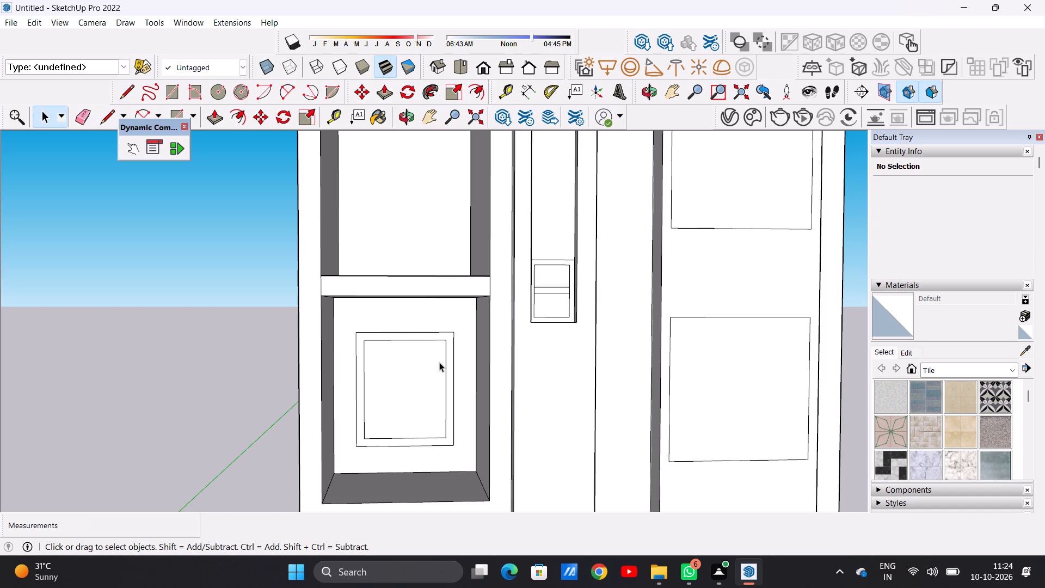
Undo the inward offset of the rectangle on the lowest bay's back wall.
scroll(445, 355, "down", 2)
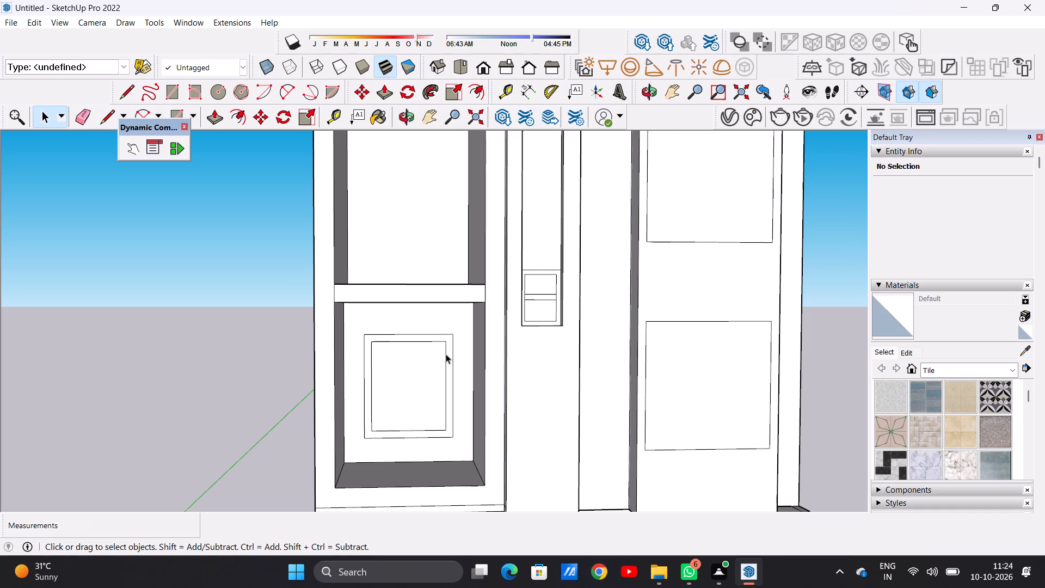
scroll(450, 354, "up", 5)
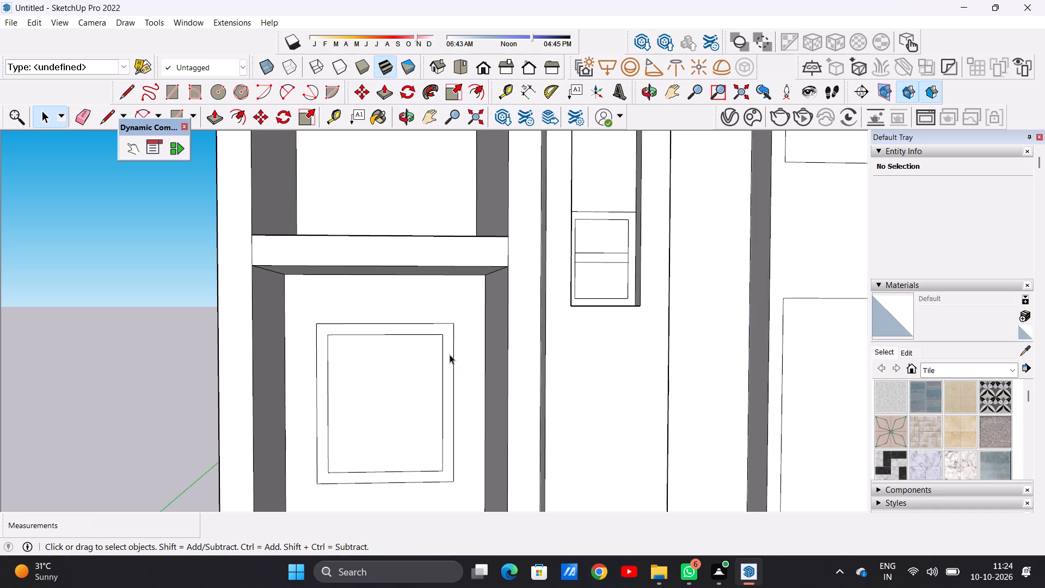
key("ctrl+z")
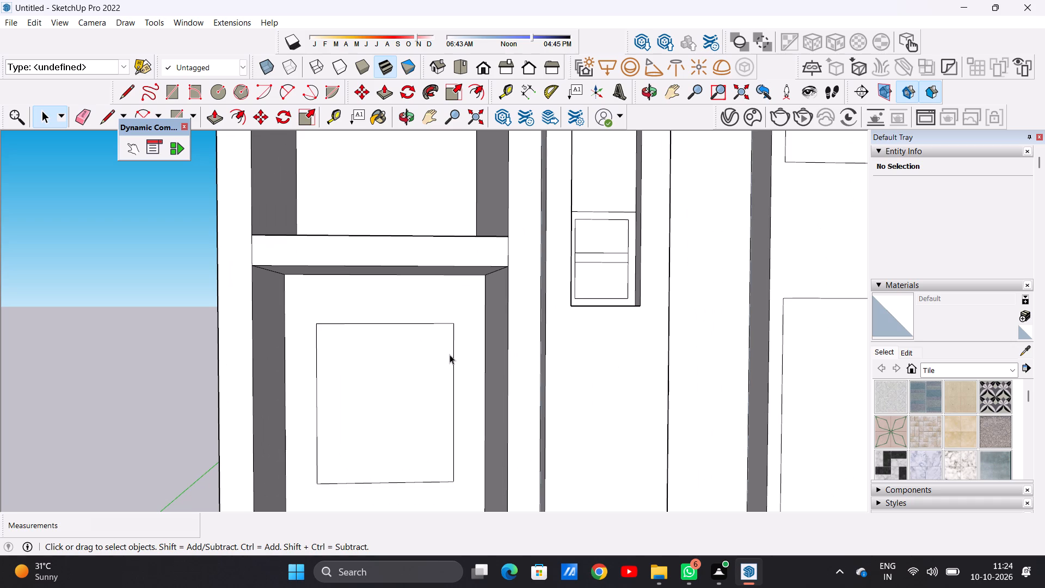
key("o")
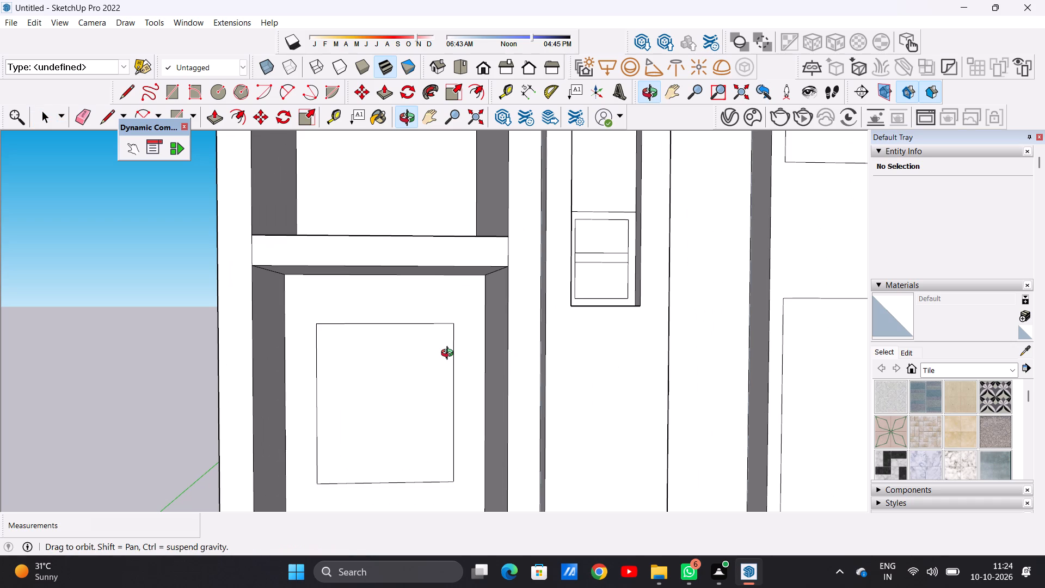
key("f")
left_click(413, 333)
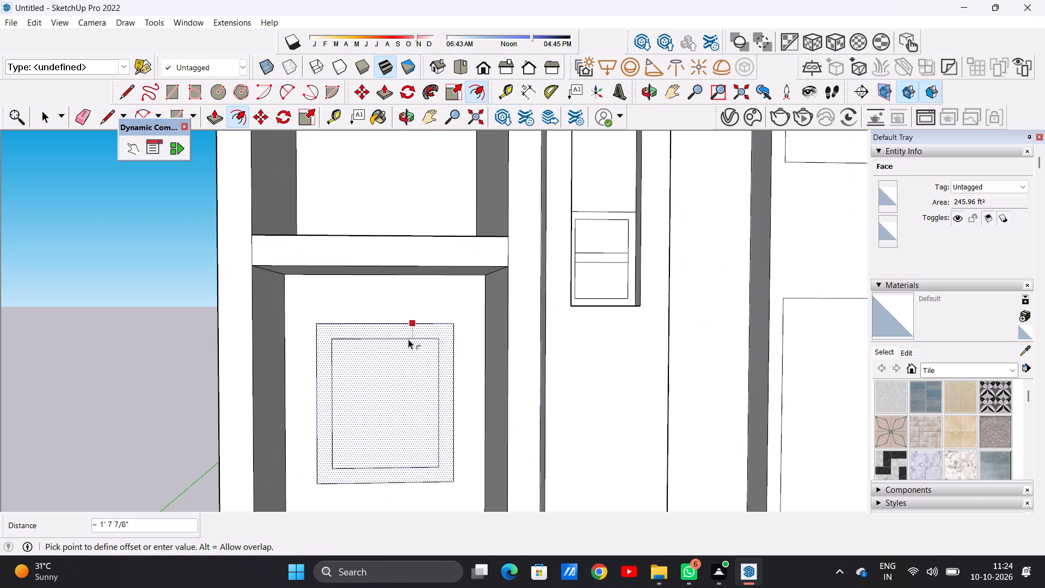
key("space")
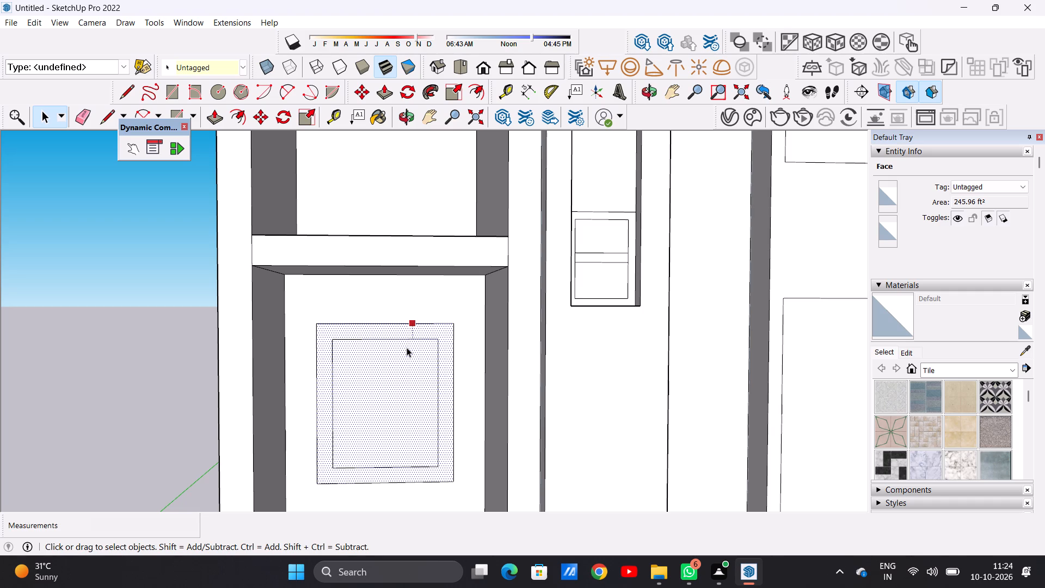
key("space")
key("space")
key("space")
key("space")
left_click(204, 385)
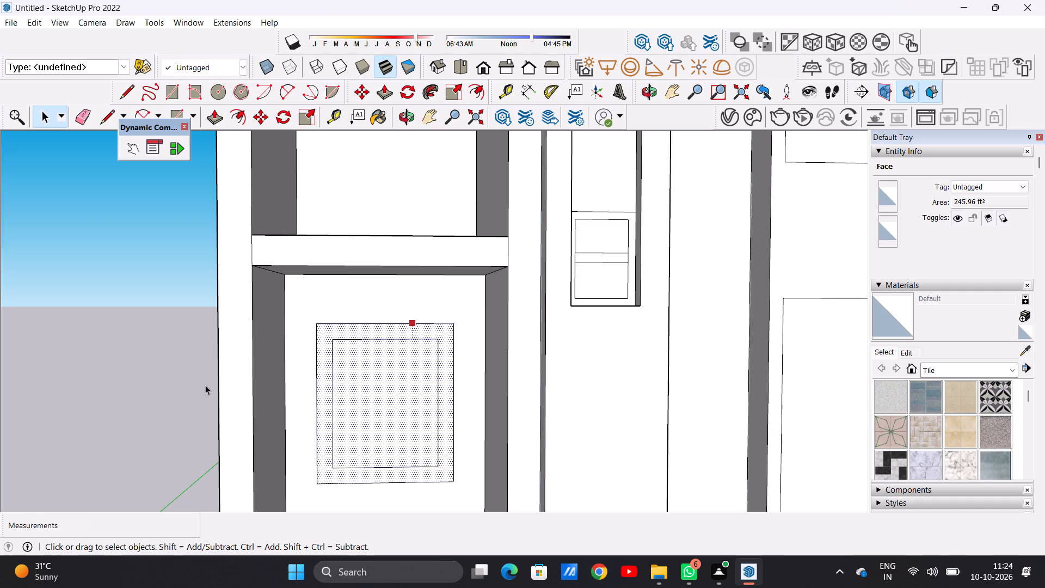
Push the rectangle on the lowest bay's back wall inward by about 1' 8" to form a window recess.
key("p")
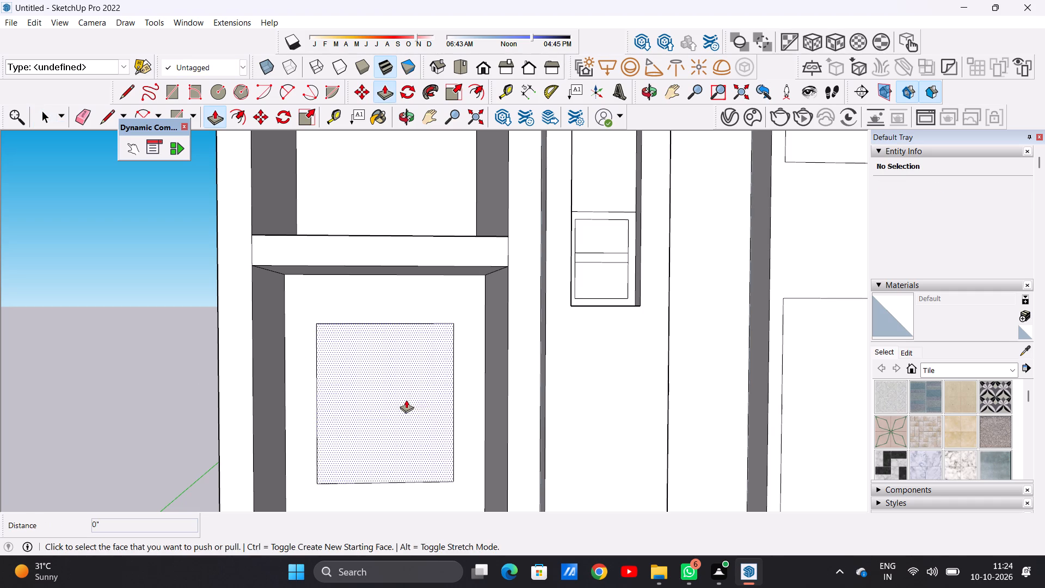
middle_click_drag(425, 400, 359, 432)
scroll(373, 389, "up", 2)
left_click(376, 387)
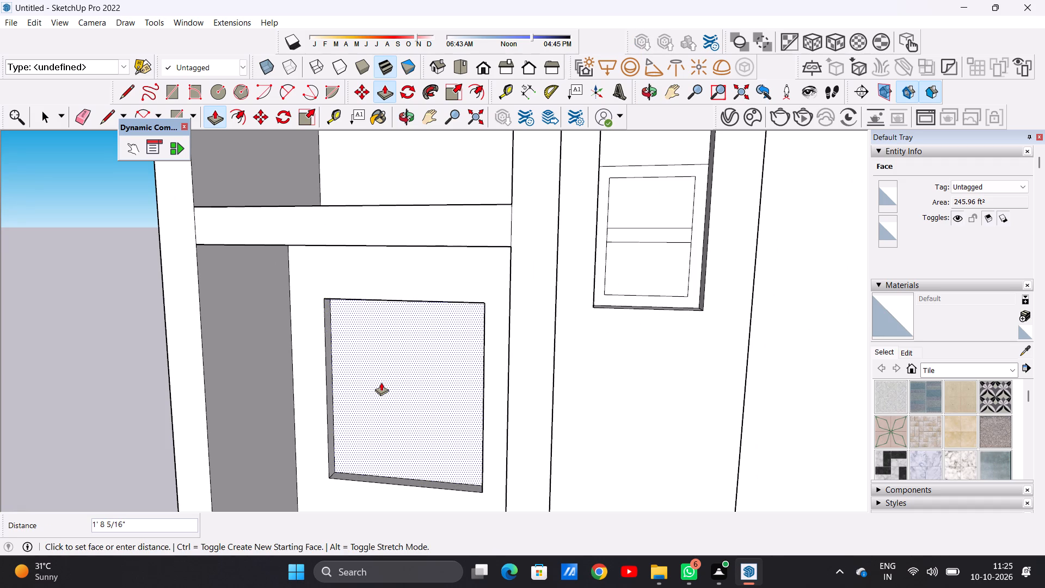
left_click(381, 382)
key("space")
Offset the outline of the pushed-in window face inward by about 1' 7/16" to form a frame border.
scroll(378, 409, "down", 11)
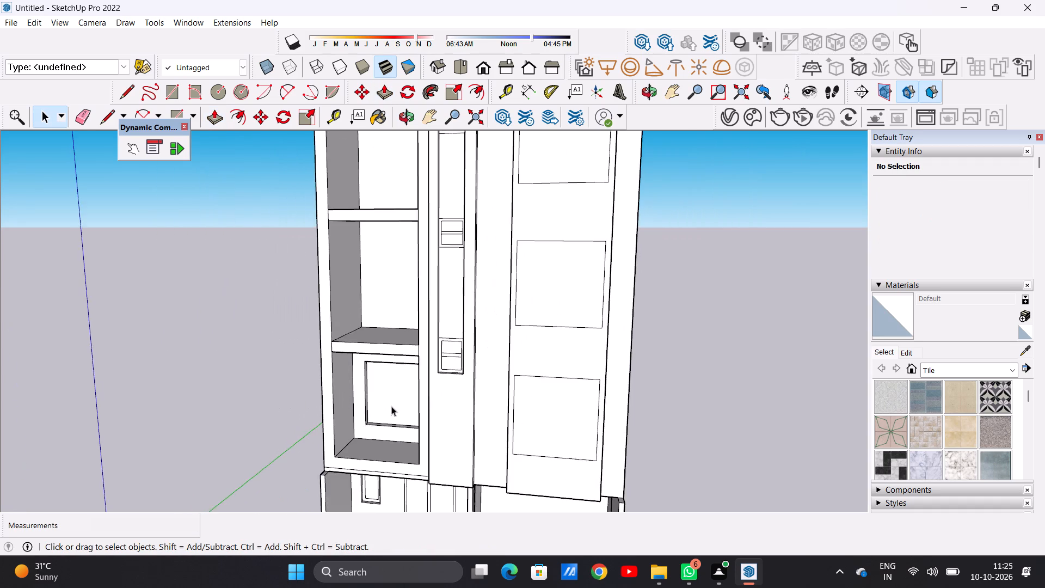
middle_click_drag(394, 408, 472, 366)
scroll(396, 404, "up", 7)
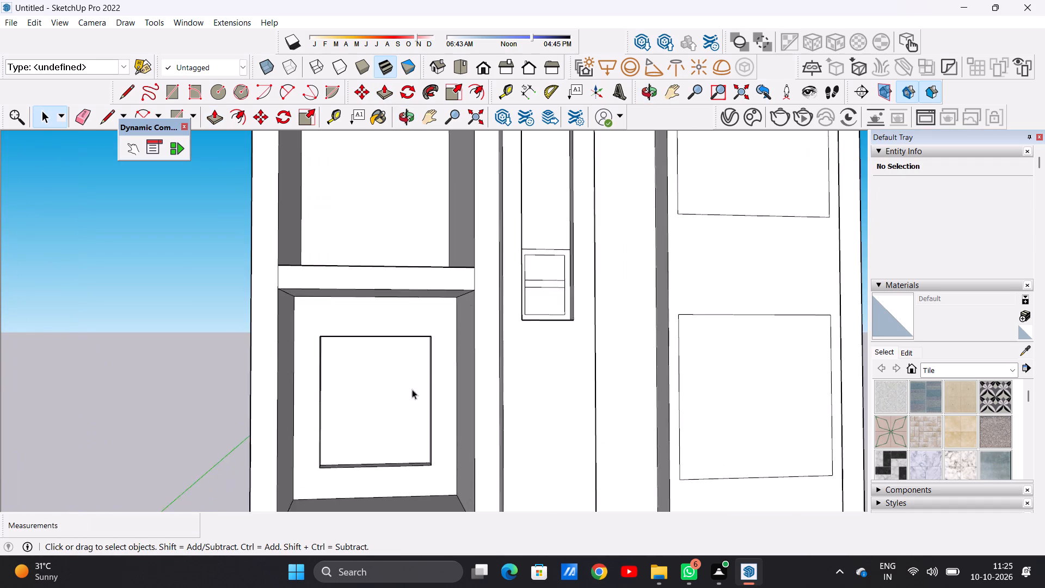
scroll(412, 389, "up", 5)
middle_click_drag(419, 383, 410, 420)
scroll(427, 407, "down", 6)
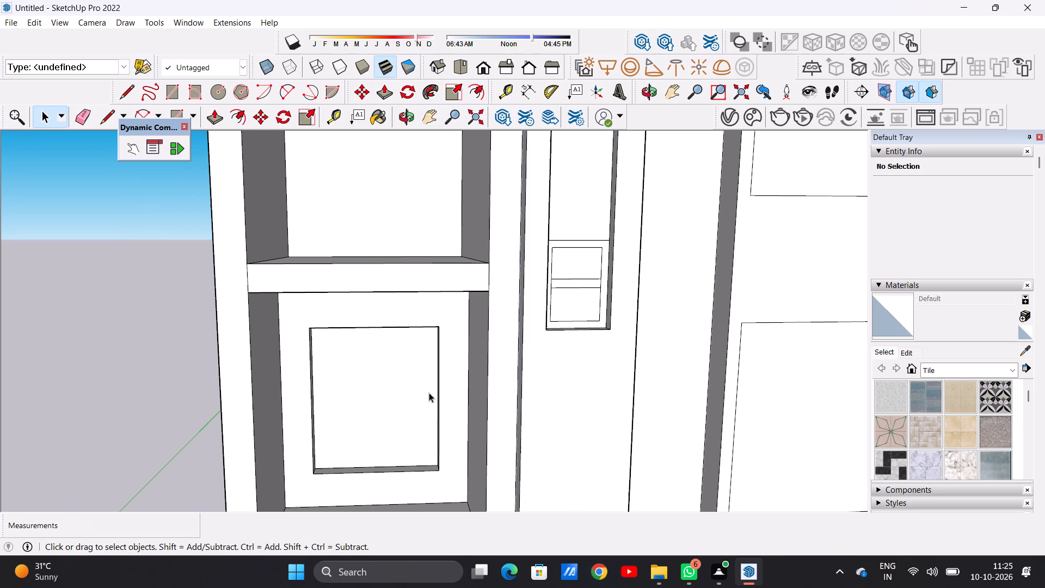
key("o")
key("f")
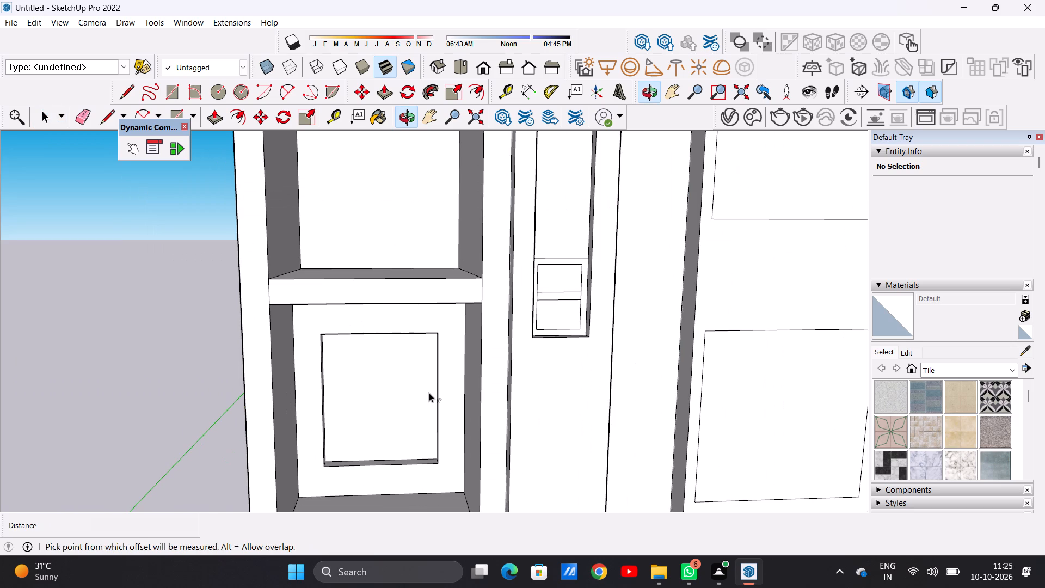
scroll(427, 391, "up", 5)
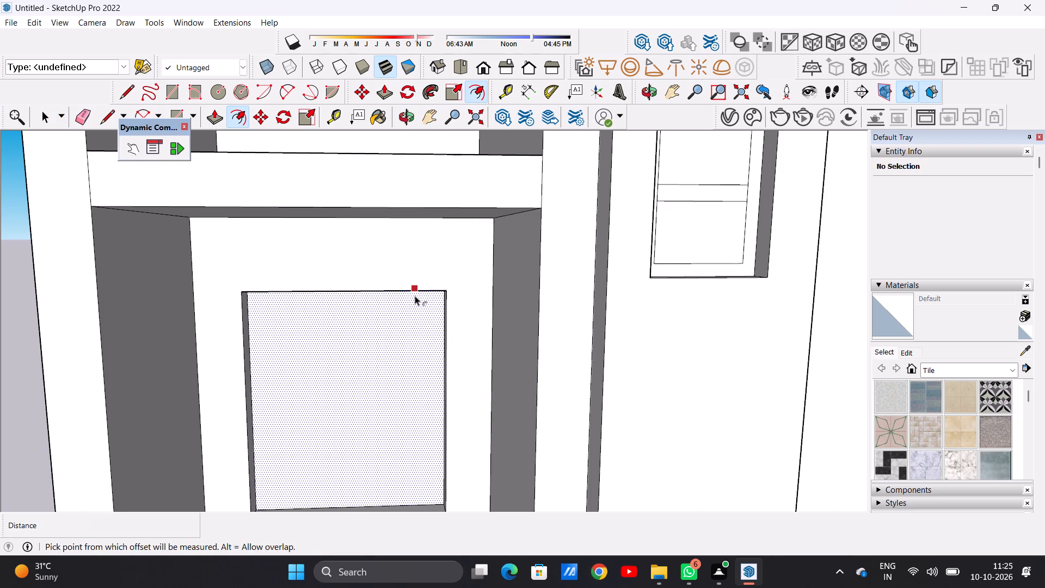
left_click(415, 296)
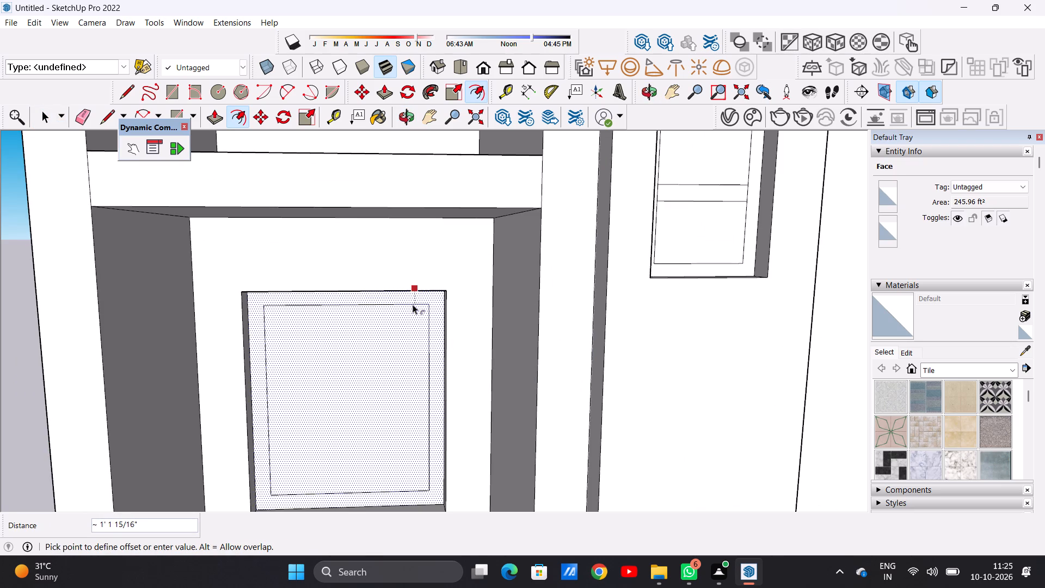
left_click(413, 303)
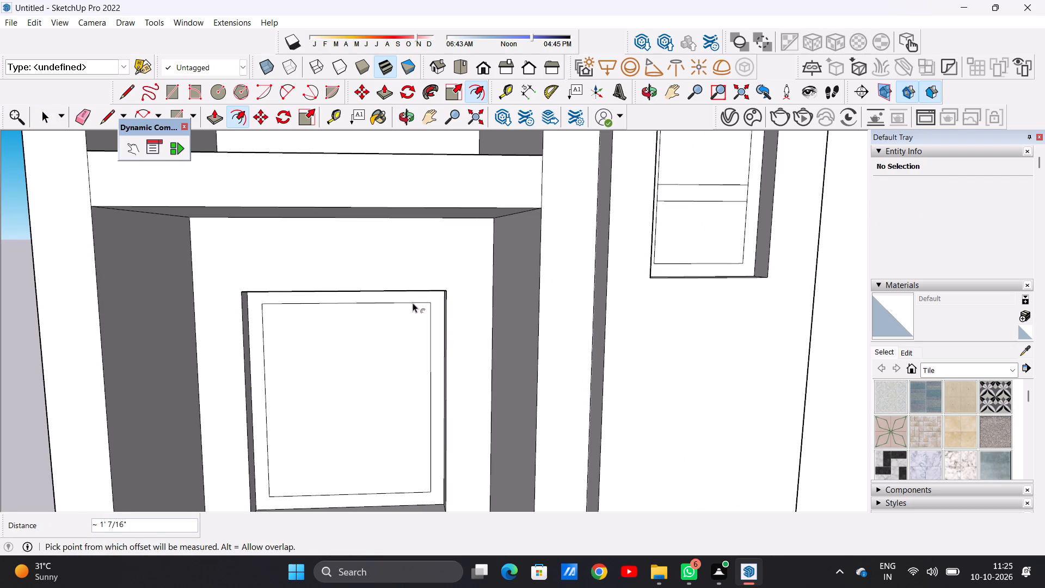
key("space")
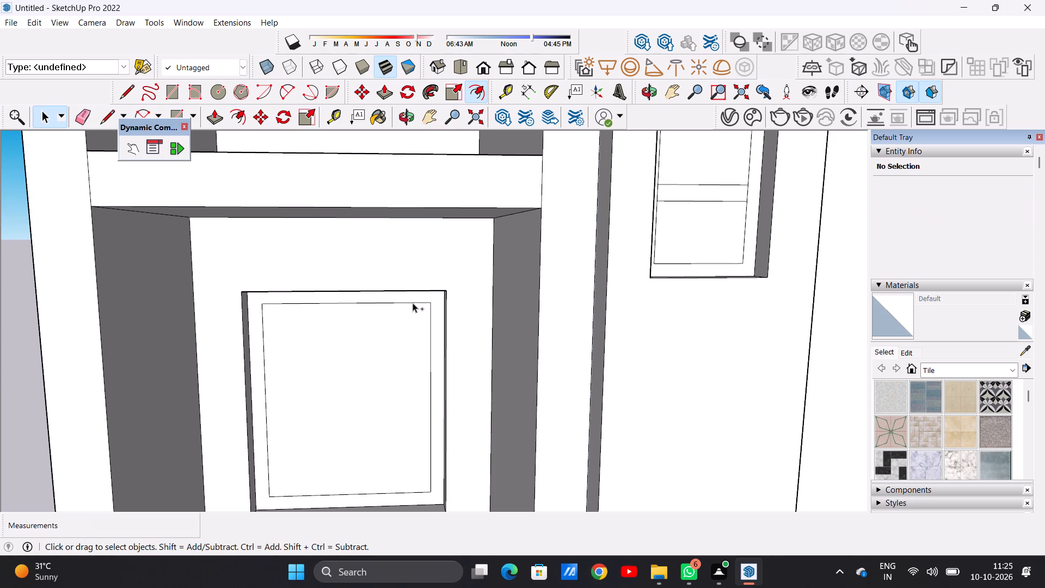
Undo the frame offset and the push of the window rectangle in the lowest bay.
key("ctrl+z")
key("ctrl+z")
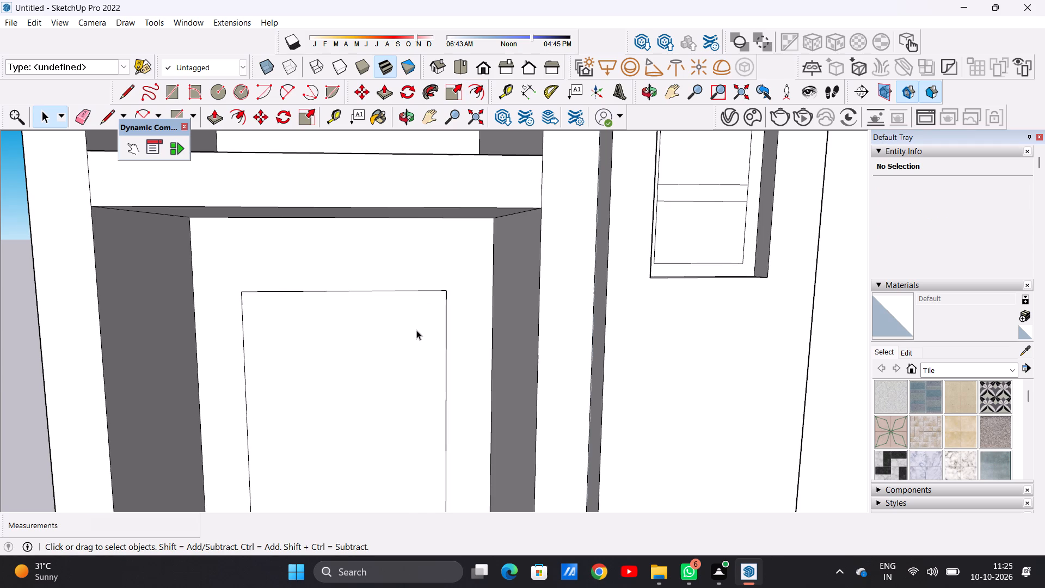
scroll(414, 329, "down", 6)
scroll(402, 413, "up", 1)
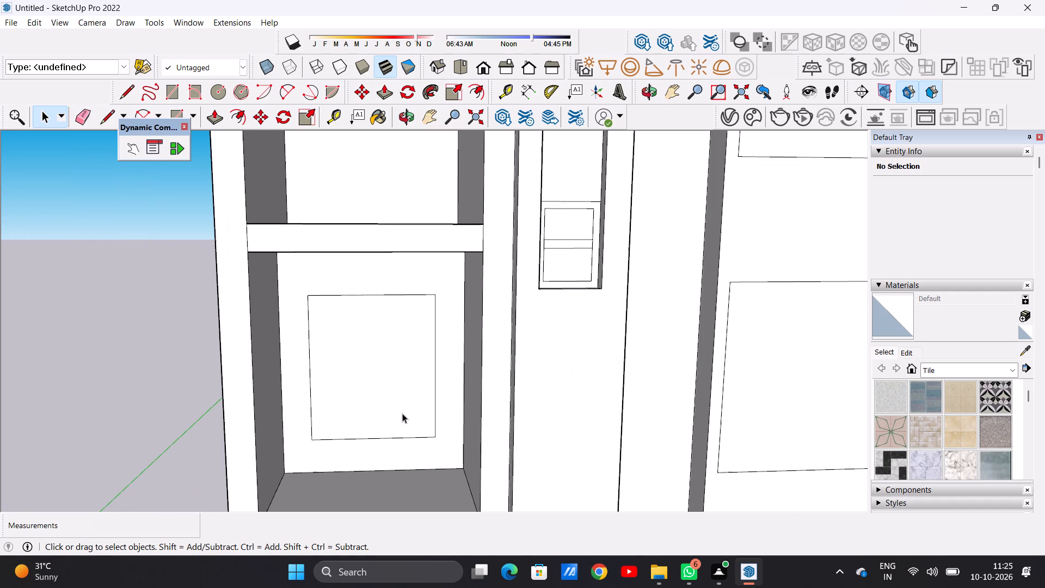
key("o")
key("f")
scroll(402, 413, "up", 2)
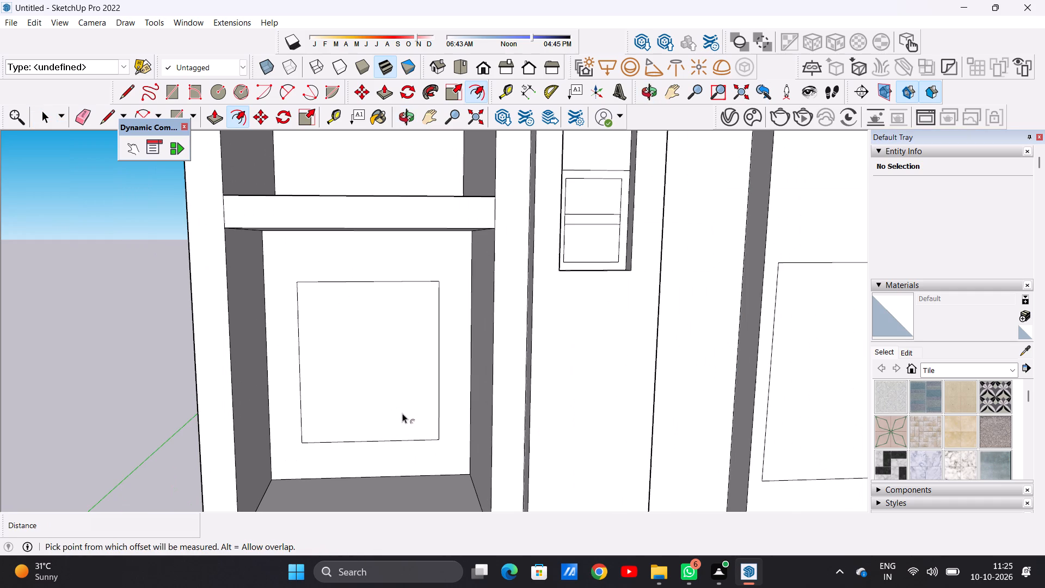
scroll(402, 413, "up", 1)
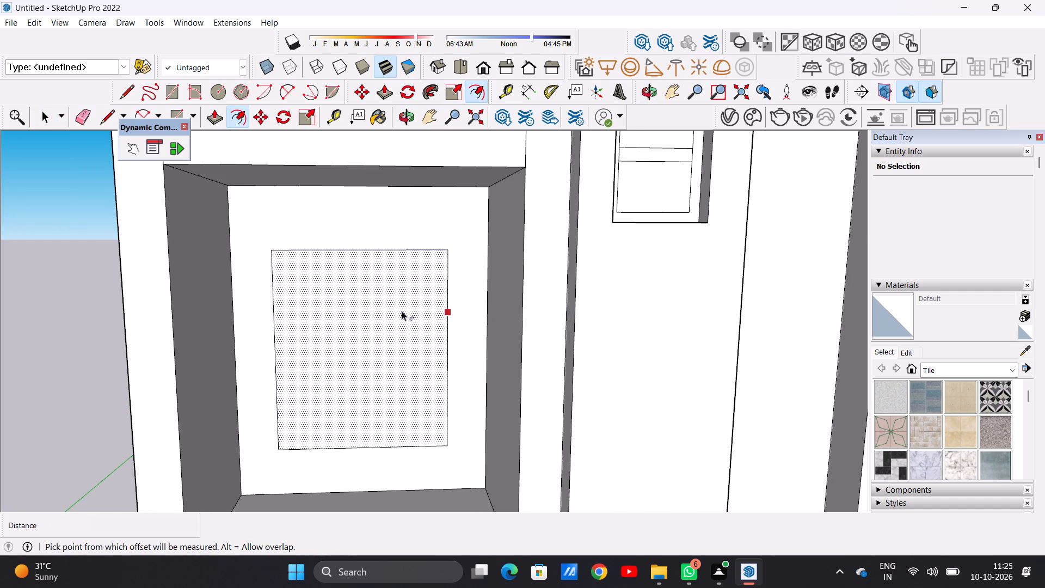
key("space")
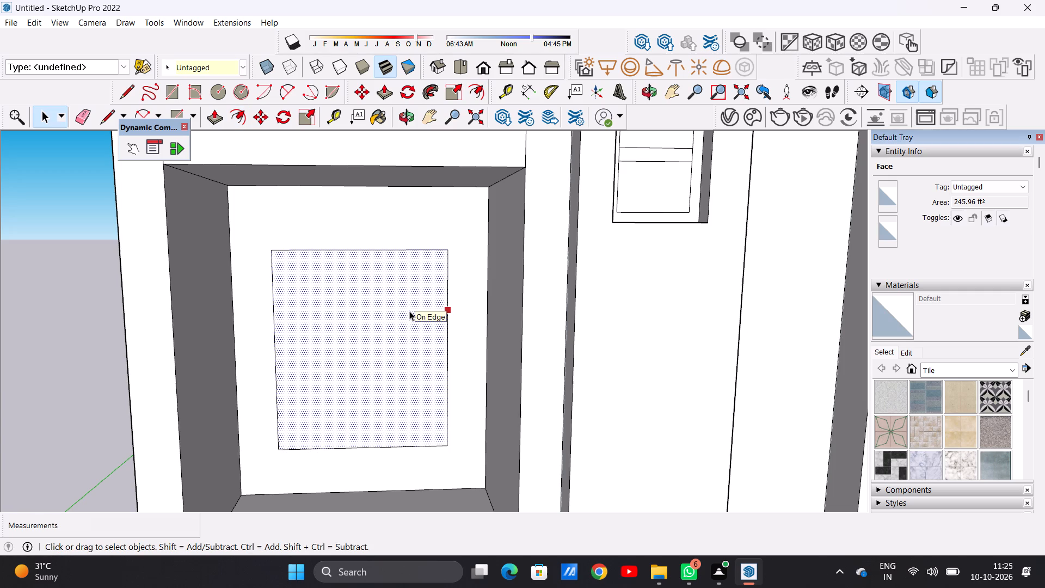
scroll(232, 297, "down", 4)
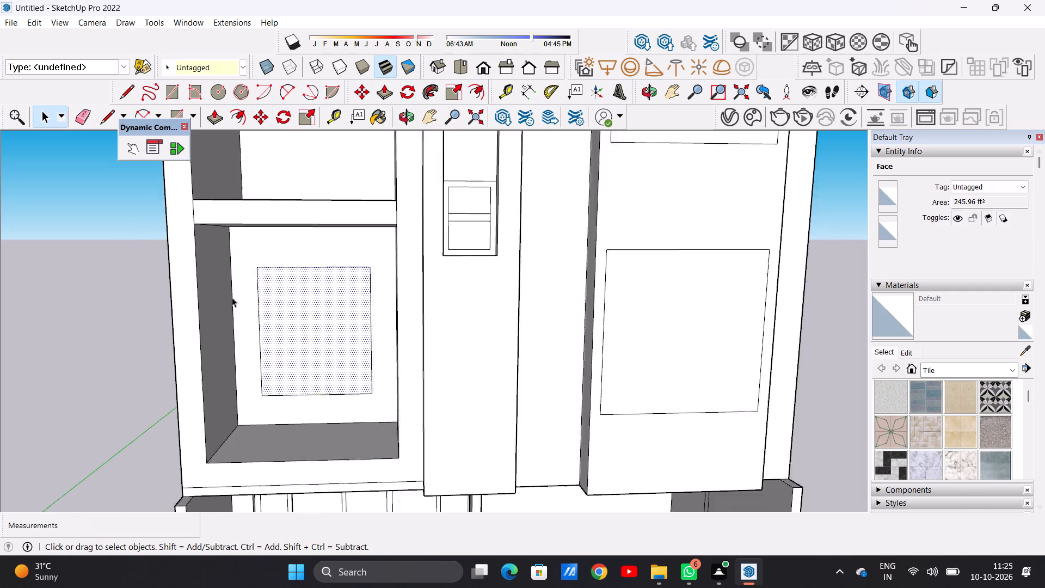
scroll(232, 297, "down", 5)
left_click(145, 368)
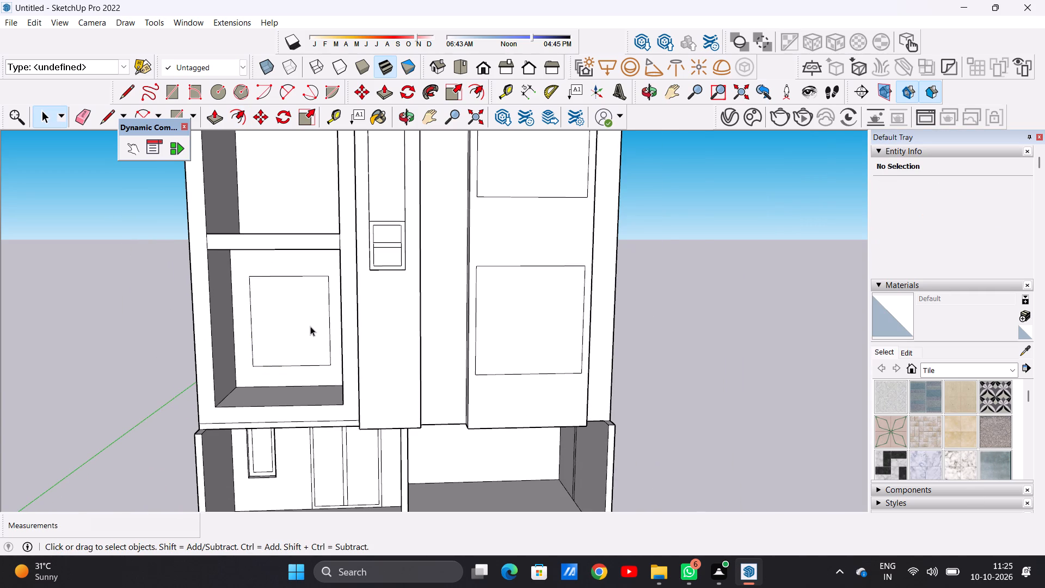
Offset the rectangle on the lowest bay's back wall inward by about 1' 4 5/16" to form a frame border.
scroll(310, 326, "up", 2)
type("OF")
scroll(310, 326, "up", 3)
left_click(266, 253)
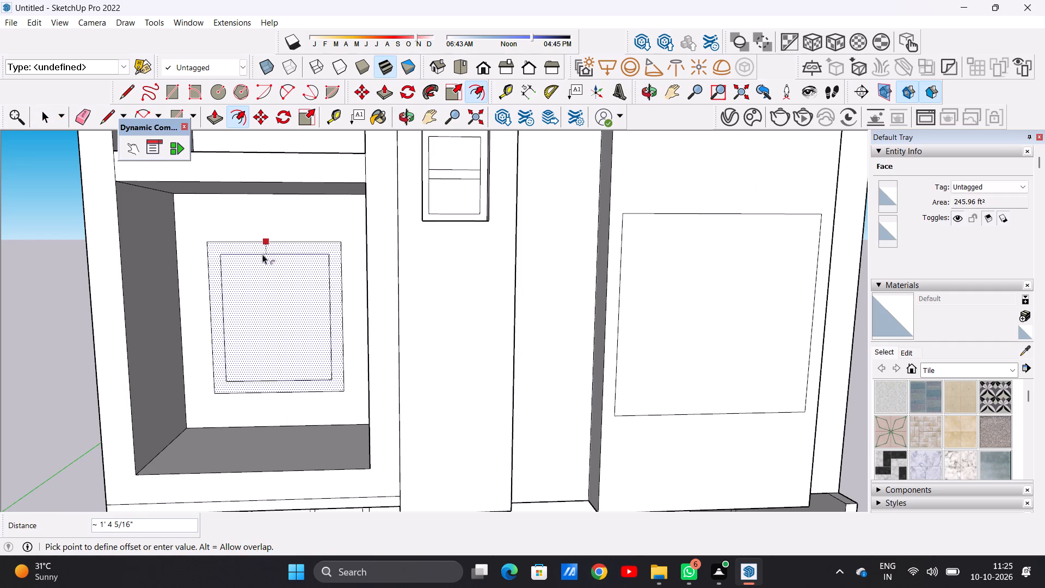
left_click(262, 254)
key("space")
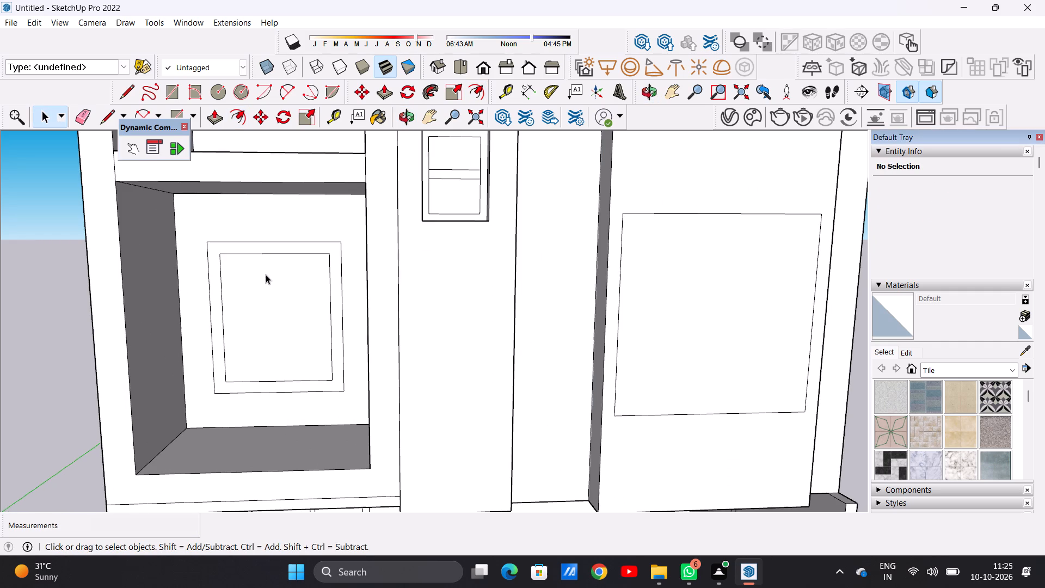
scroll(255, 292, "down", 9)
left_click(172, 327)
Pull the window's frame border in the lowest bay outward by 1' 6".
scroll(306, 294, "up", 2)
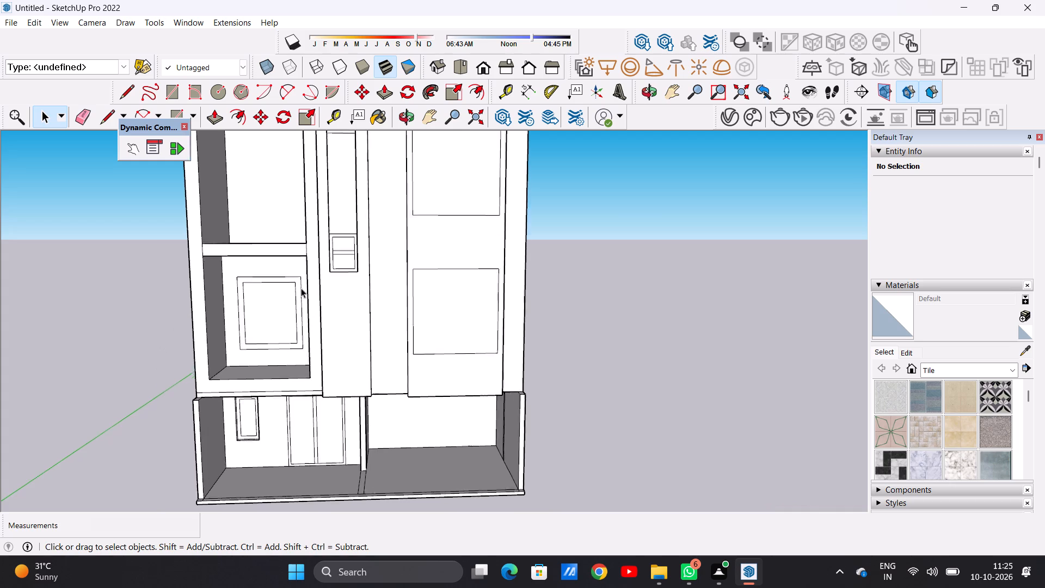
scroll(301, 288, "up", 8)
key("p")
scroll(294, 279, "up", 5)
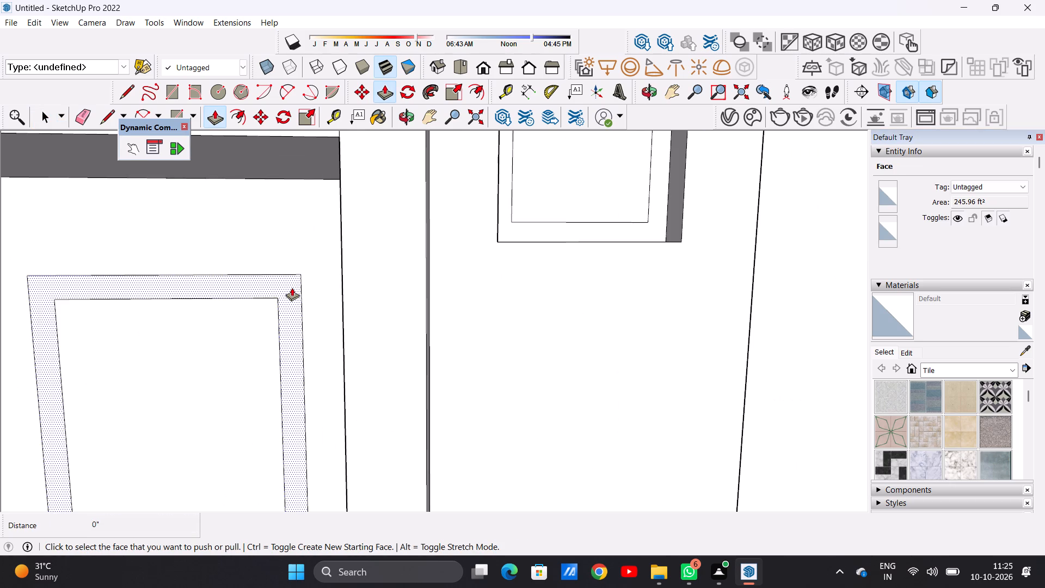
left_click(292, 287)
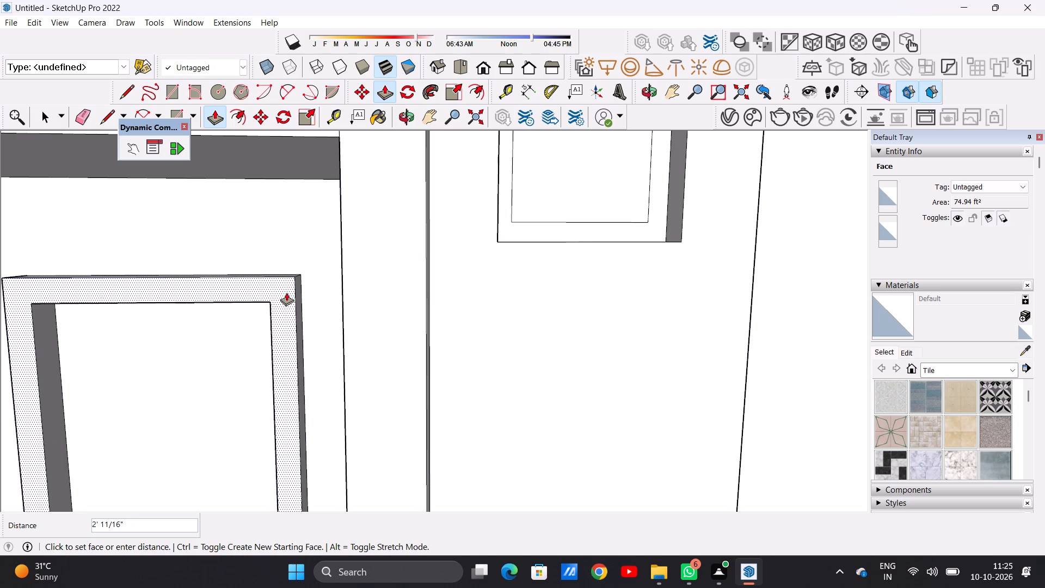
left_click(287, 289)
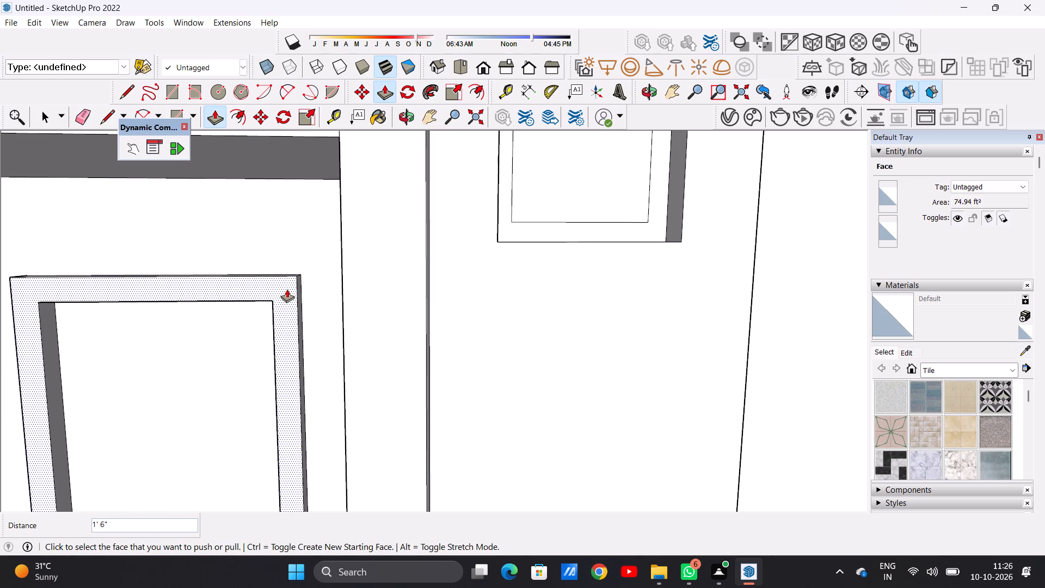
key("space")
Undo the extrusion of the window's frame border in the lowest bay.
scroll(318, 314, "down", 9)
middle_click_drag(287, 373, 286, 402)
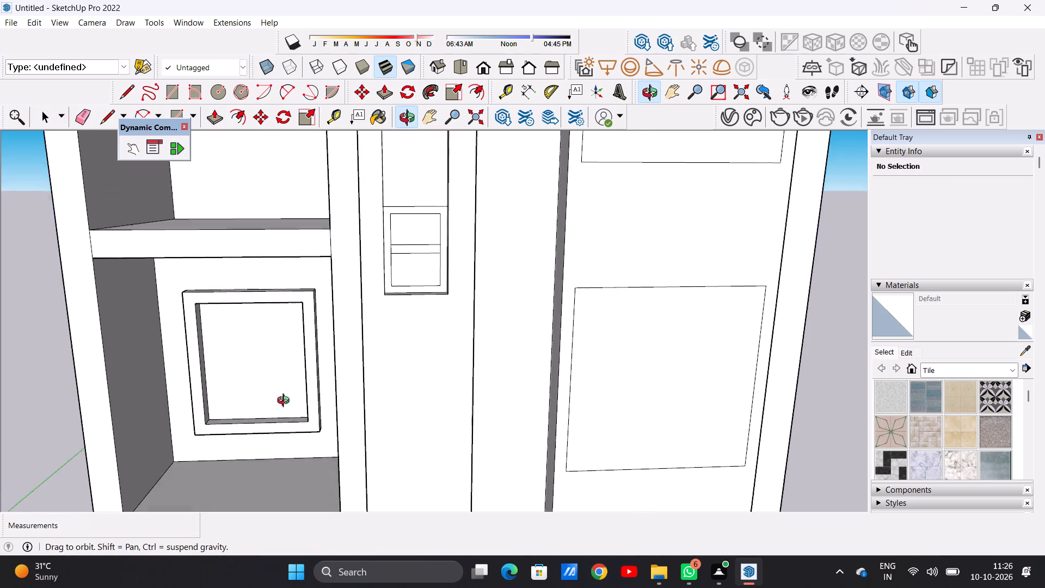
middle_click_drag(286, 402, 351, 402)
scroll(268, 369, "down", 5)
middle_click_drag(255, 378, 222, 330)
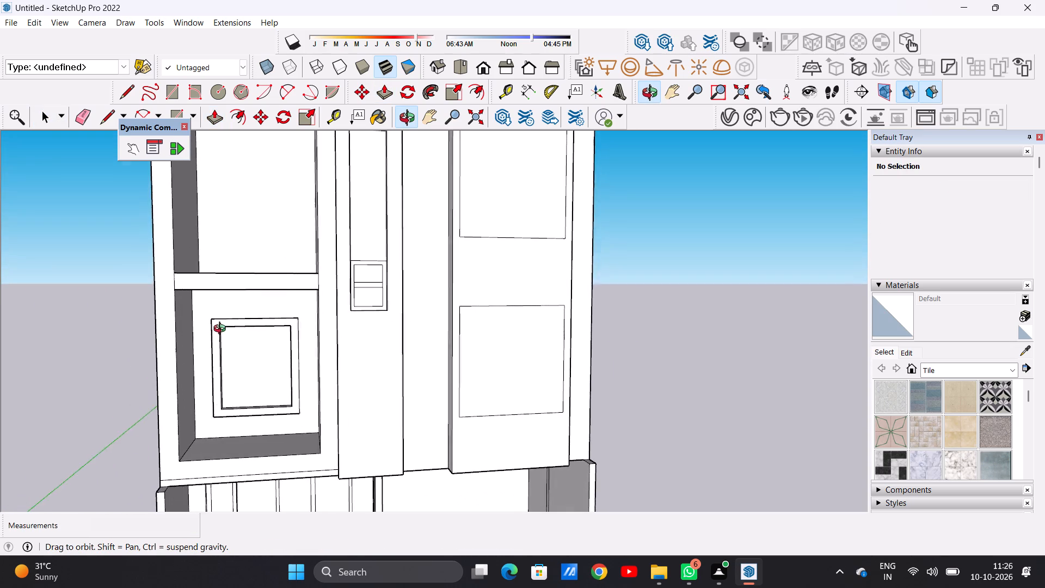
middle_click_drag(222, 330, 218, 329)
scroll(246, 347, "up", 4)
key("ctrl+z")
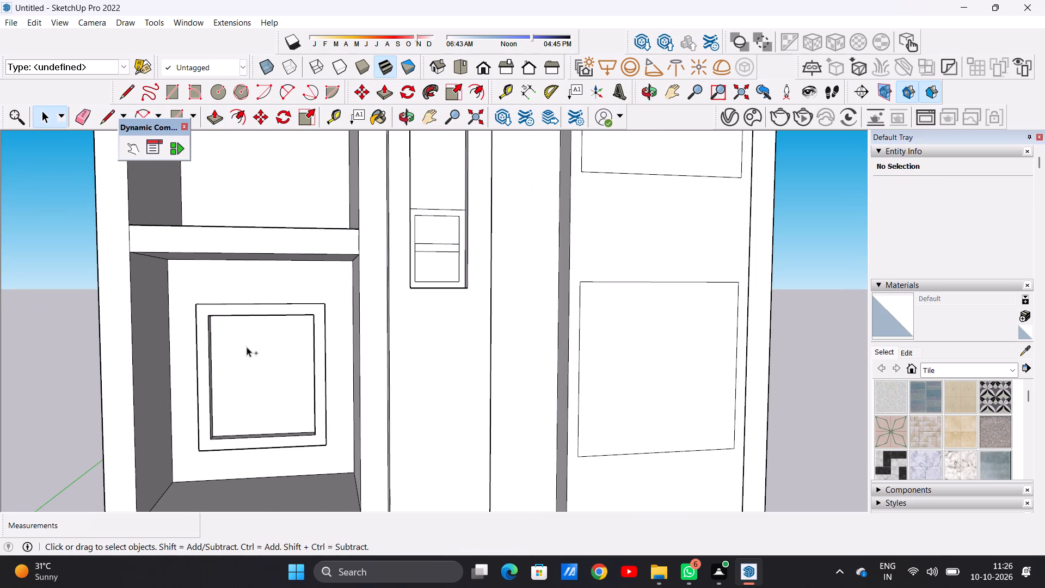
Draw two closely spaced vertical lines, about 14' 4 1/2" long, across the middle of the inner window rectangle to outline a mullion.
scroll(260, 346, "up", 2)
key("l")
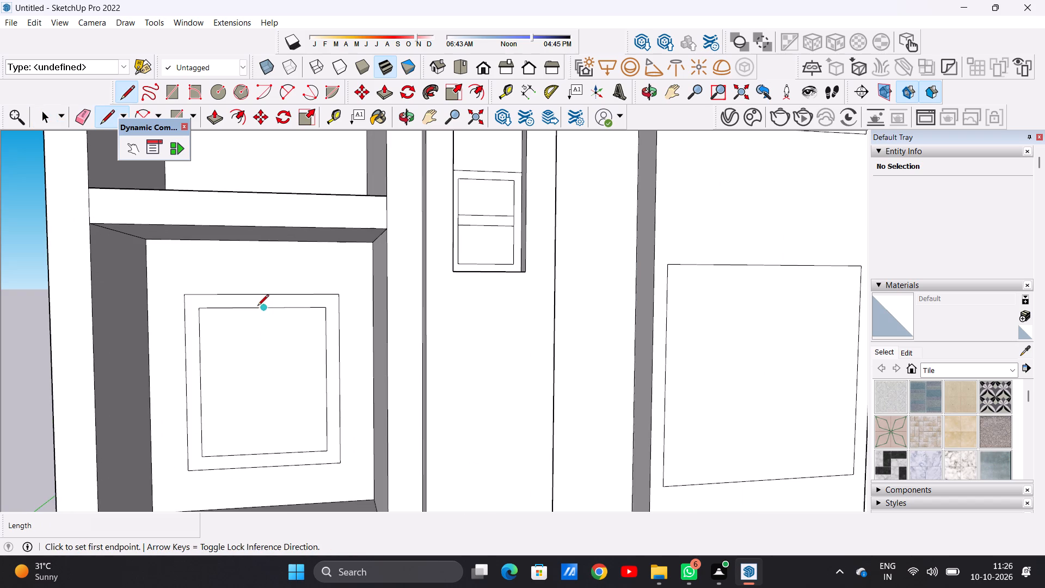
left_click(255, 309)
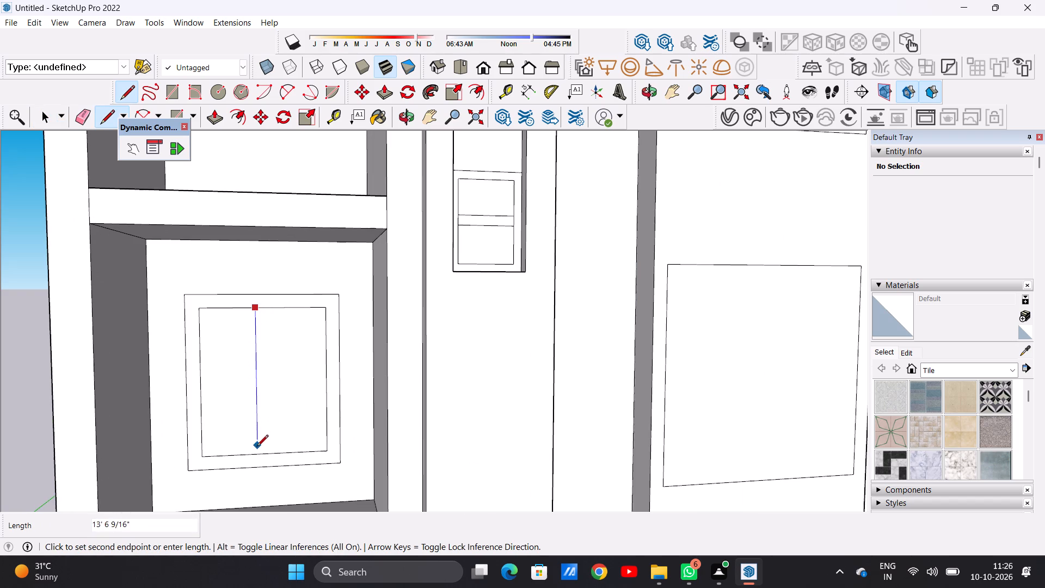
left_click(257, 453)
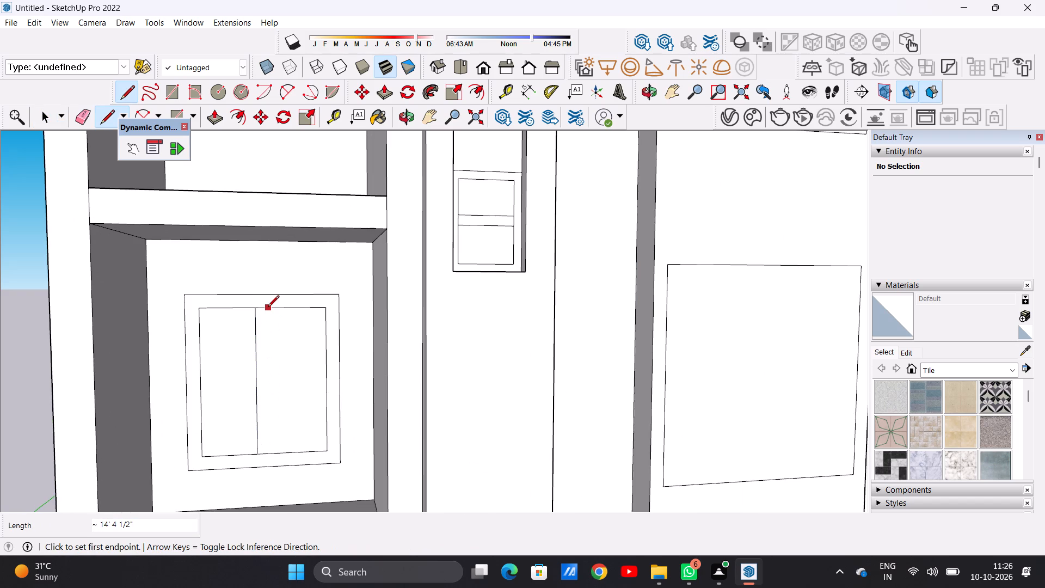
left_click(268, 308)
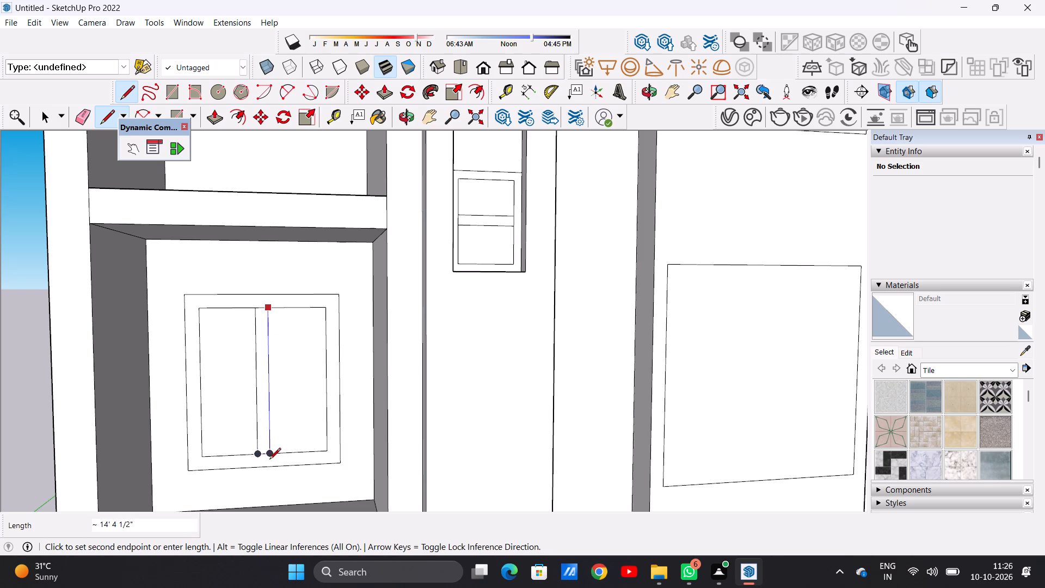
left_click(269, 460)
scroll(272, 458, "up", 5)
key("space")
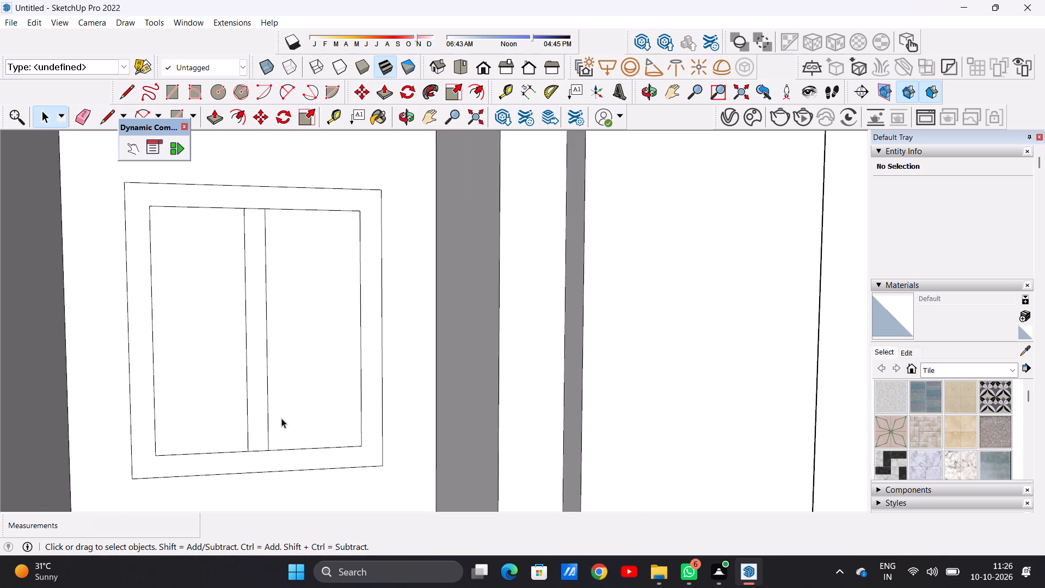
Pull the window's frame border outward from the lowest bay's back wall by about 1' 9/16".
scroll(319, 334, "down", 7)
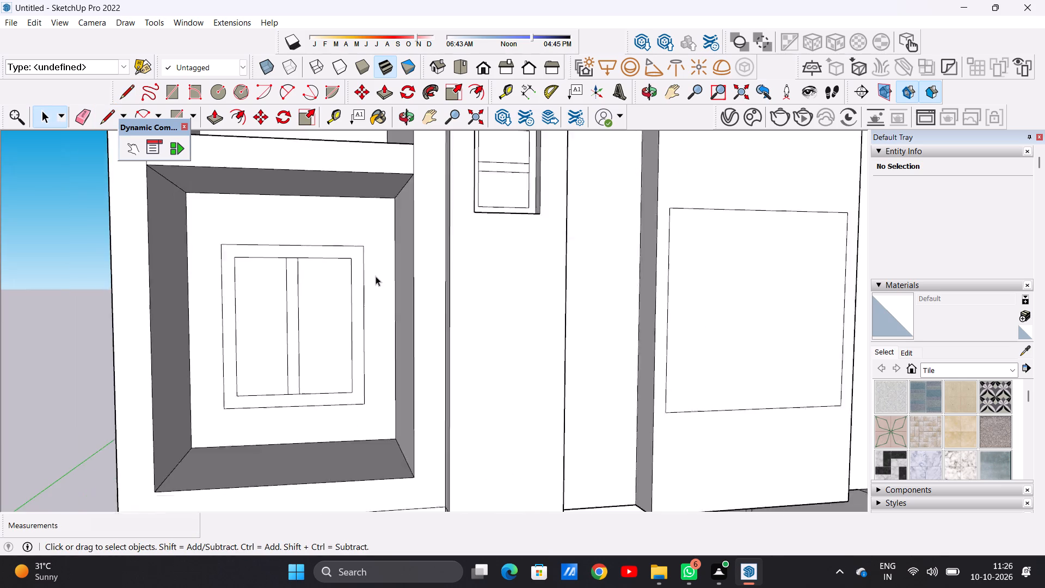
scroll(376, 276, "down", 1)
middle_click_drag(355, 297, 287, 310)
scroll(323, 258, "up", 5)
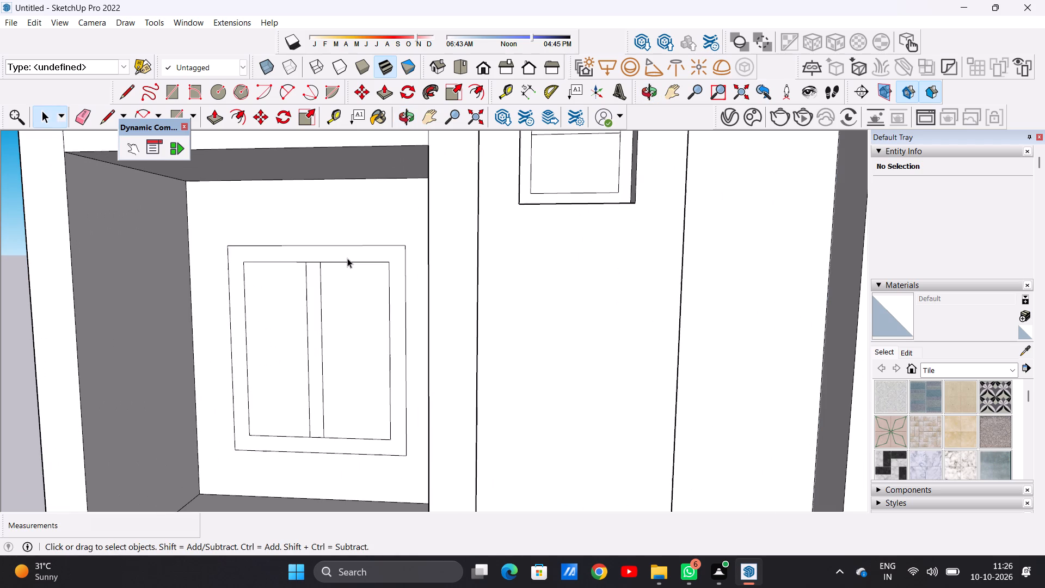
key("p")
scroll(412, 263, "up", 4)
left_click(385, 249)
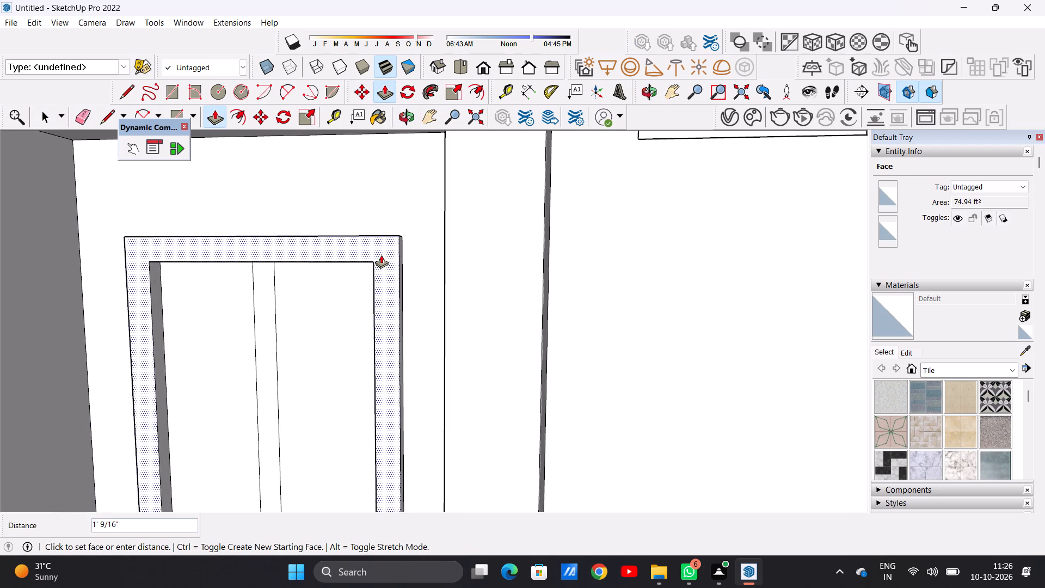
left_click(381, 255)
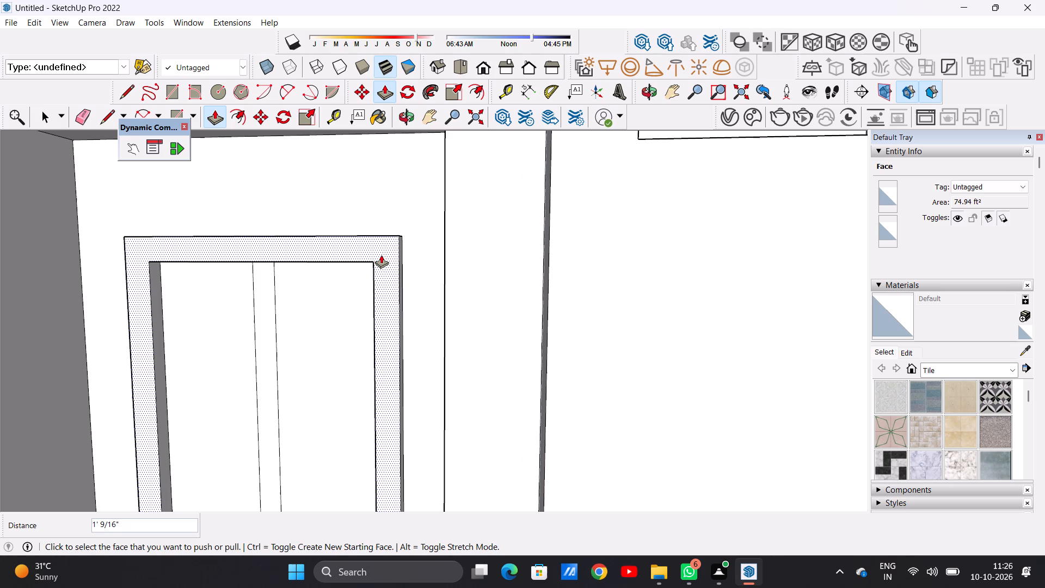
Pull the central mullion strip outward by 1' 9/16", flush with the window's frame border.
scroll(381, 255, "down", 6)
scroll(306, 294, "up", 8)
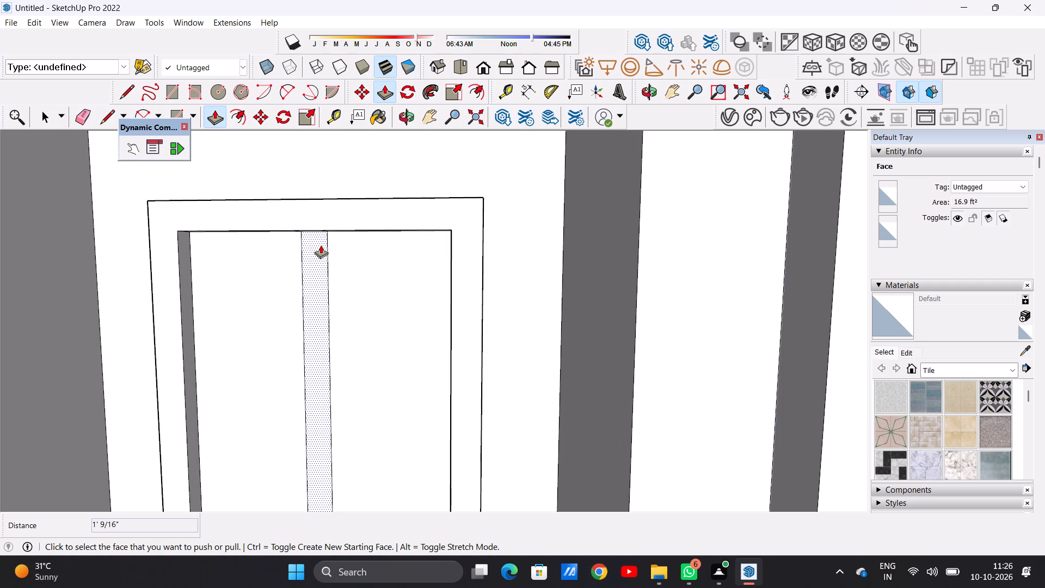
left_click(321, 245)
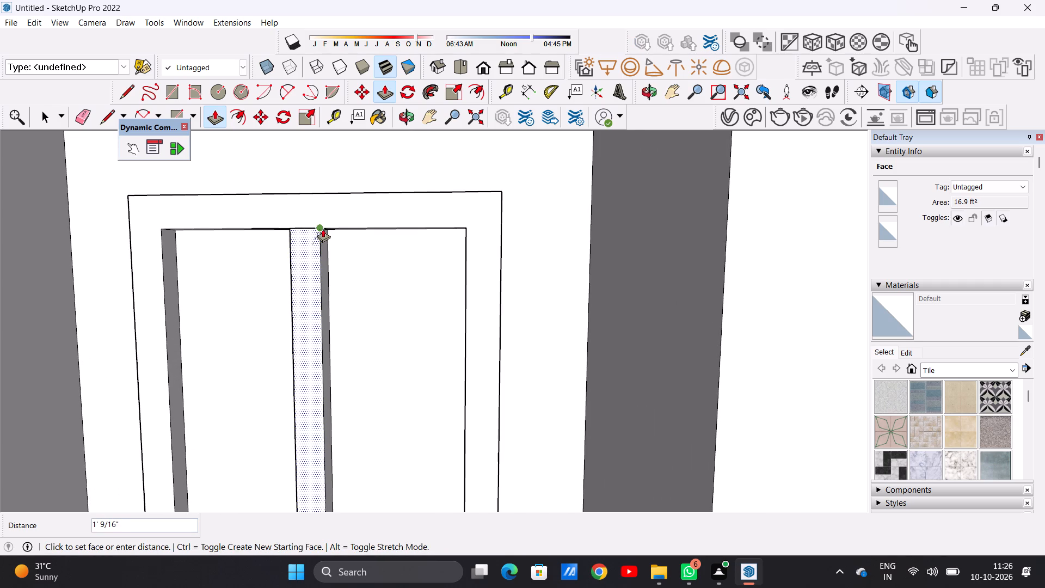
left_click(318, 223)
key("space")
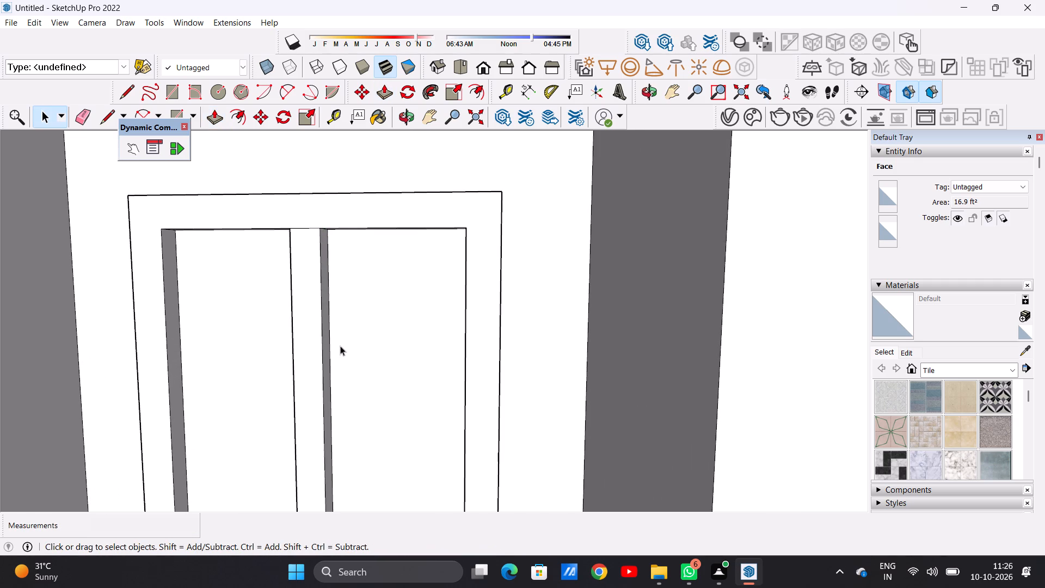
Examine the framed window in the lowest bay and the surrounding facade from several angles and distances.
scroll(356, 393, "down", 14)
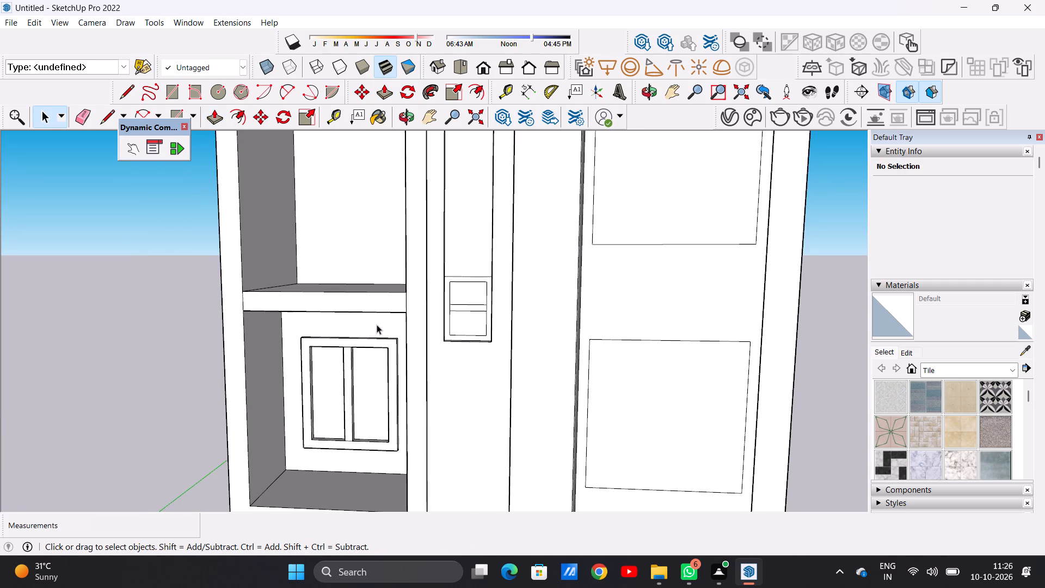
scroll(408, 322, "down", 4)
middle_click_drag(323, 383, 342, 372)
scroll(346, 394, "down", 2)
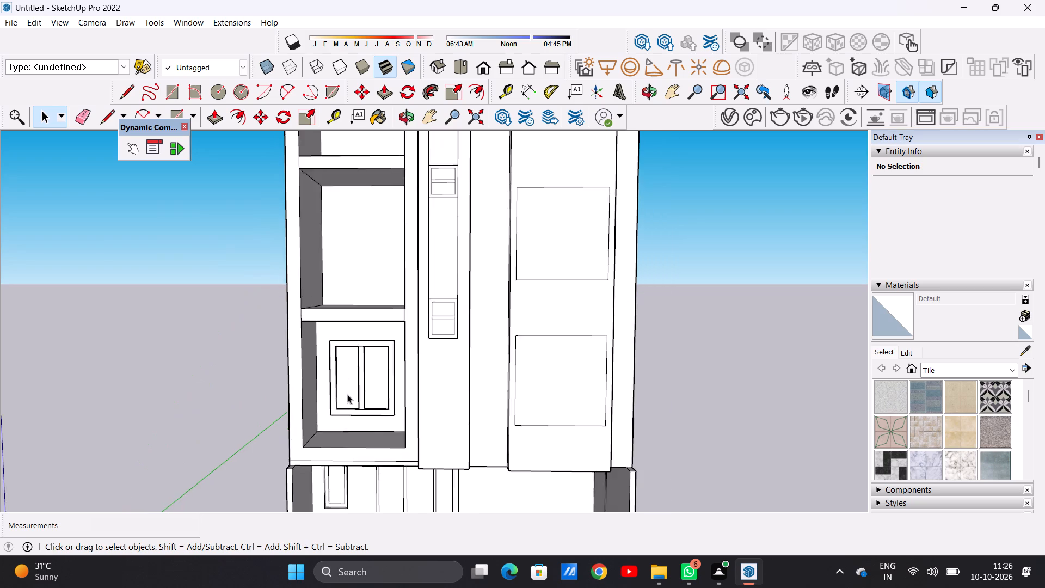
scroll(347, 394, "down", 4)
scroll(362, 283, "up", 6)
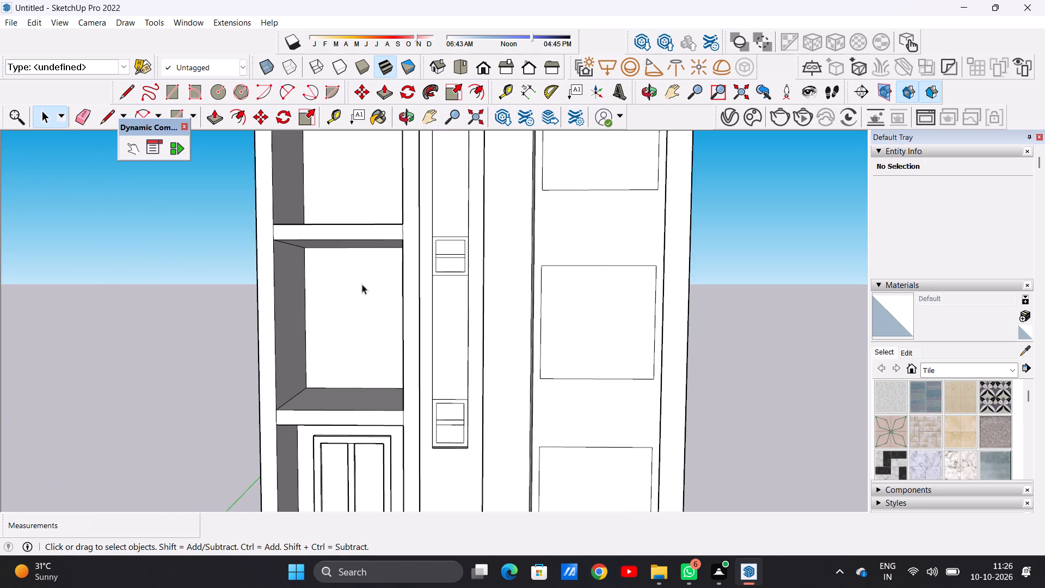
middle_click_drag(359, 298, 361, 367)
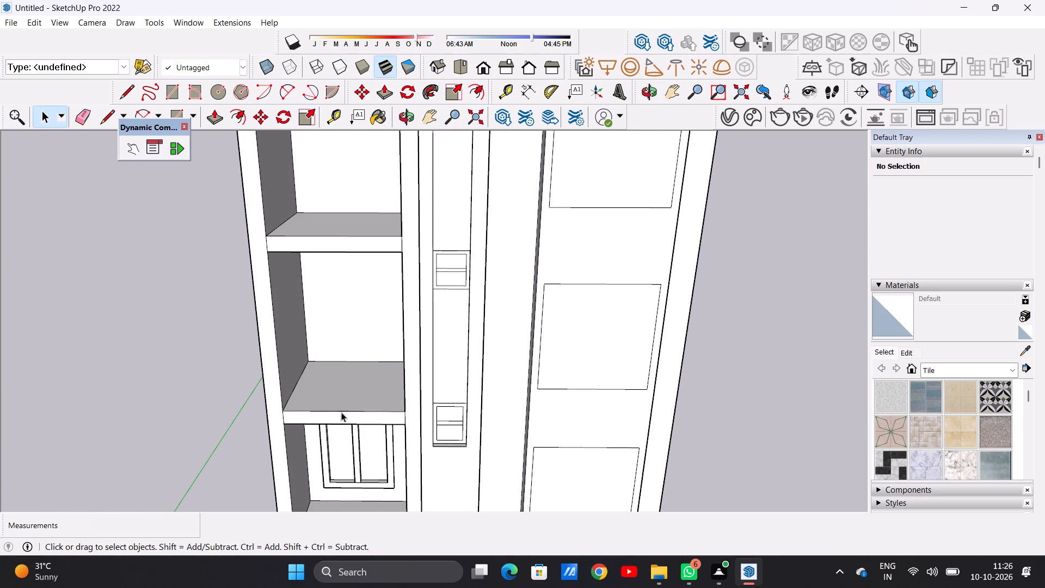
scroll(350, 408, "down", 7)
middle_click_drag(375, 431, 383, 339)
scroll(355, 464, "up", 5)
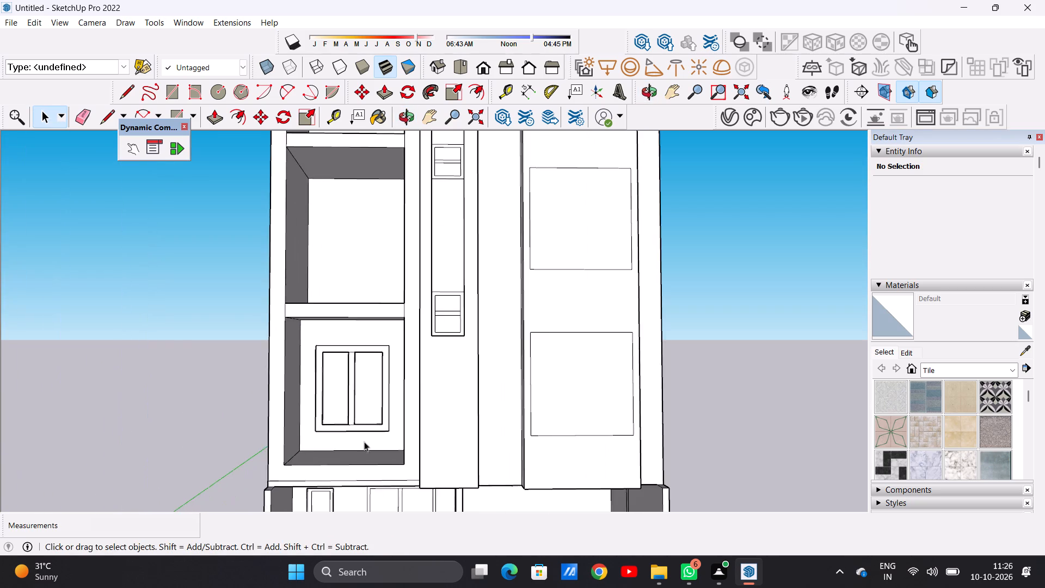
scroll(364, 442, "up", 1)
scroll(415, 384, "down", 9)
middle_click_drag(373, 408, 375, 486)
scroll(398, 424, "down", 1)
scroll(398, 422, "up", 6)
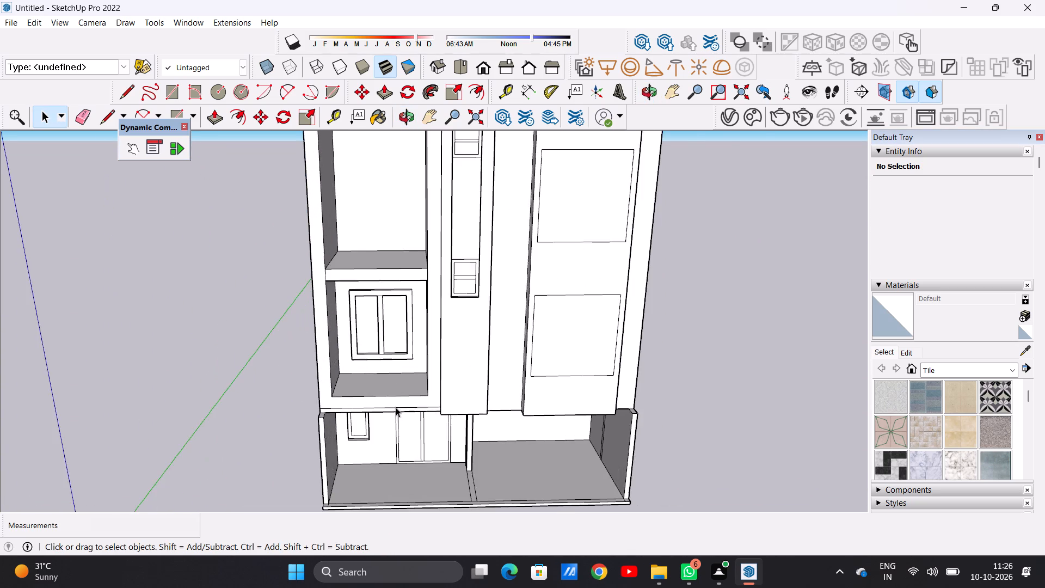
scroll(392, 391, "up", 3)
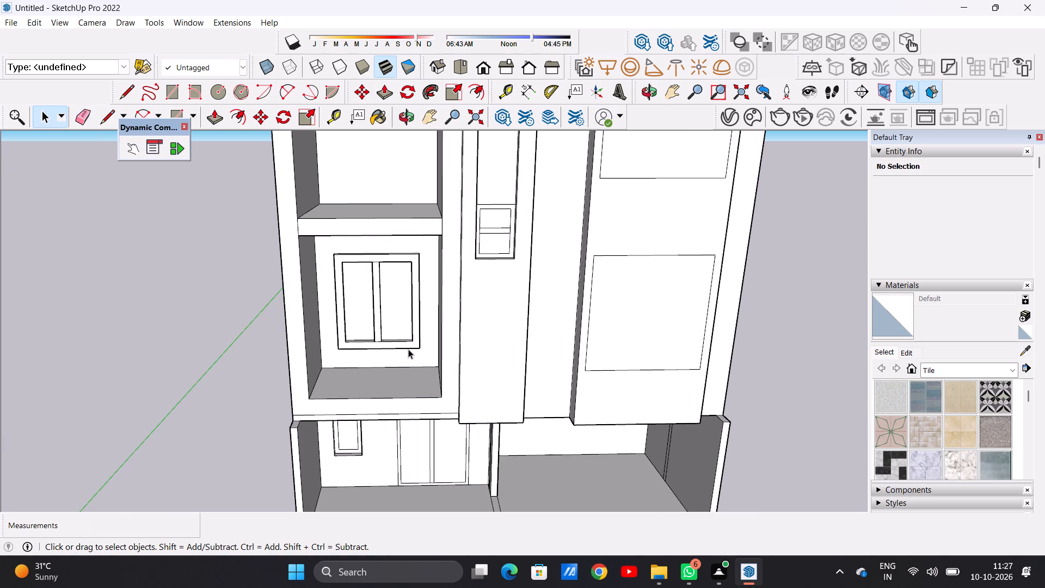
scroll(373, 334, "down", 2)
middle_click_drag(374, 339, 374, 342)
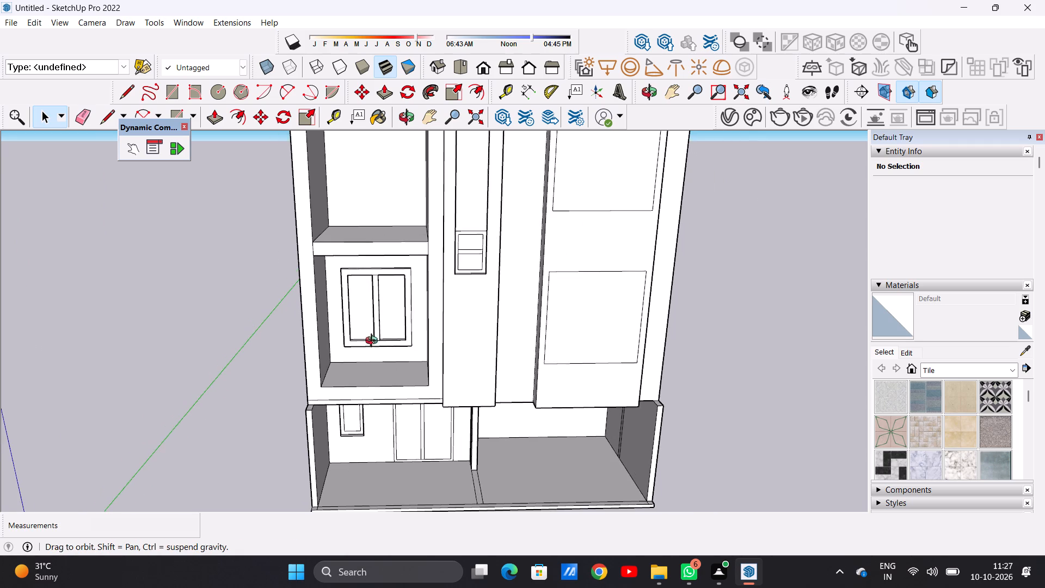
Draw a line about 21' 2" long across the lowest bay's floor, close behind and parallel to its front edge.
middle_click_drag(374, 342, 373, 437)
scroll(415, 401, "up", 7)
middle_click_drag(402, 373, 420, 370)
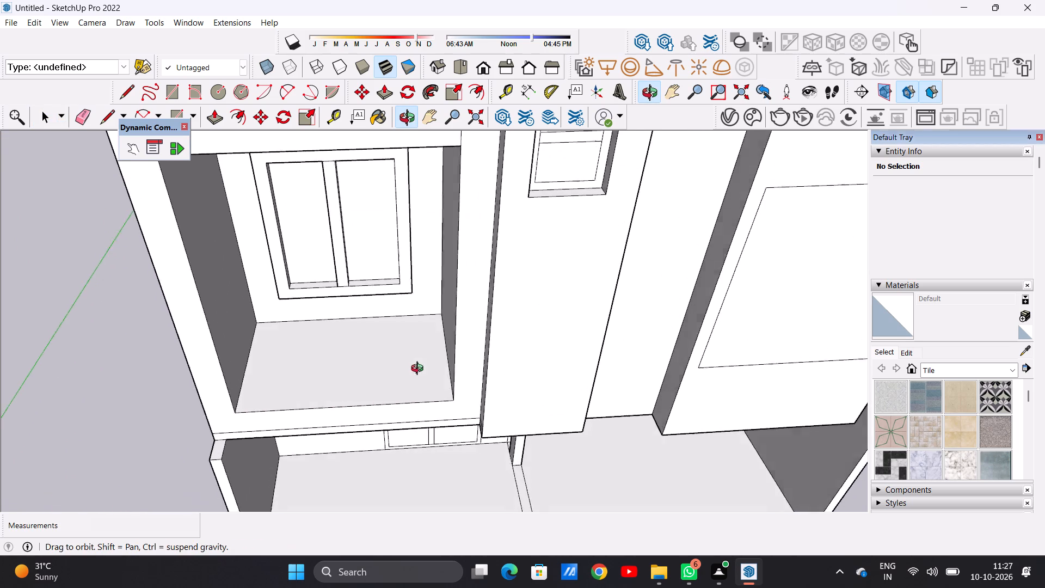
middle_click_drag(420, 370, 436, 405)
key("l")
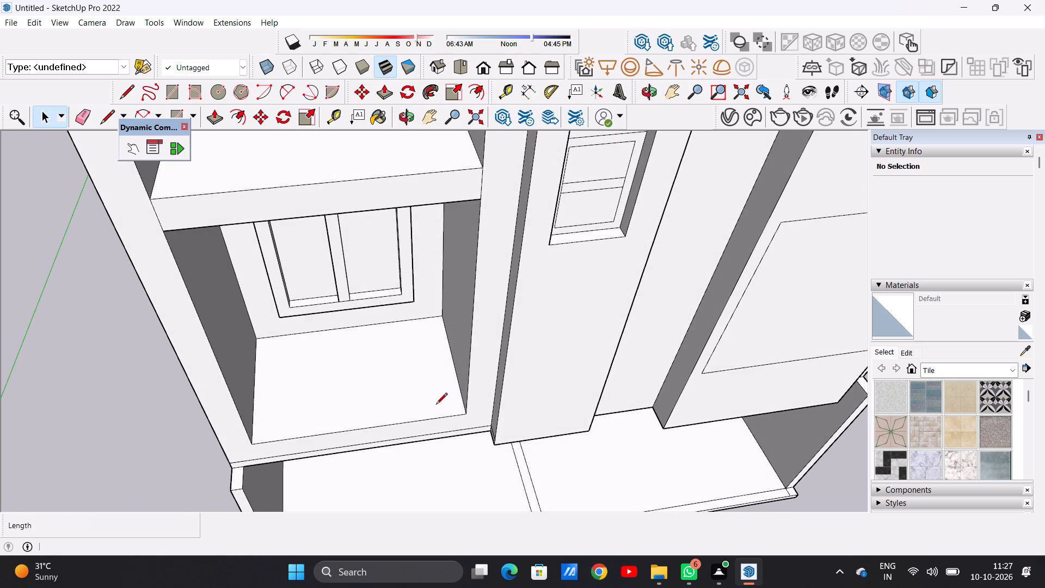
scroll(447, 397, "up", 2)
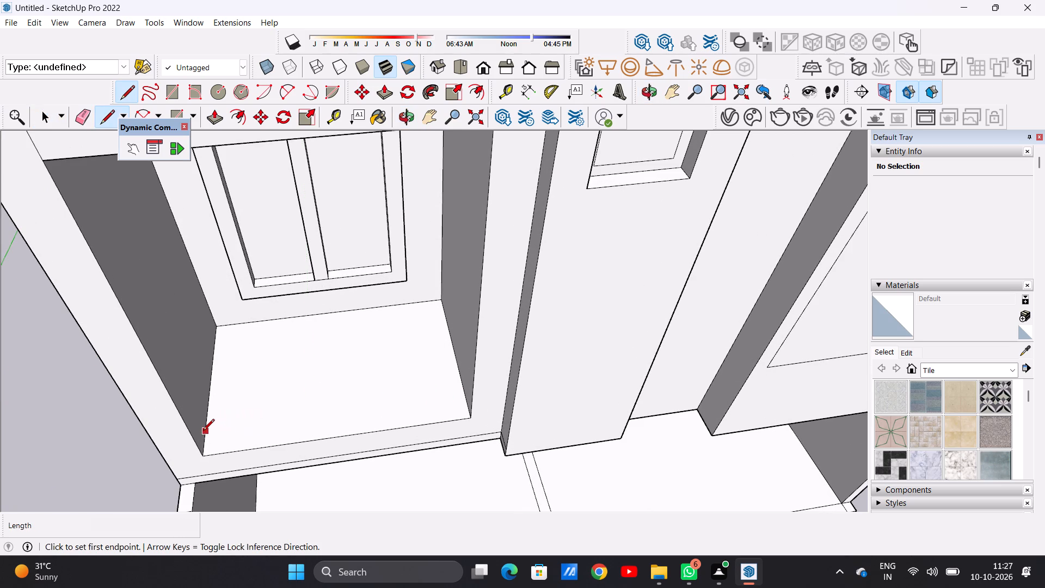
left_click(204, 437)
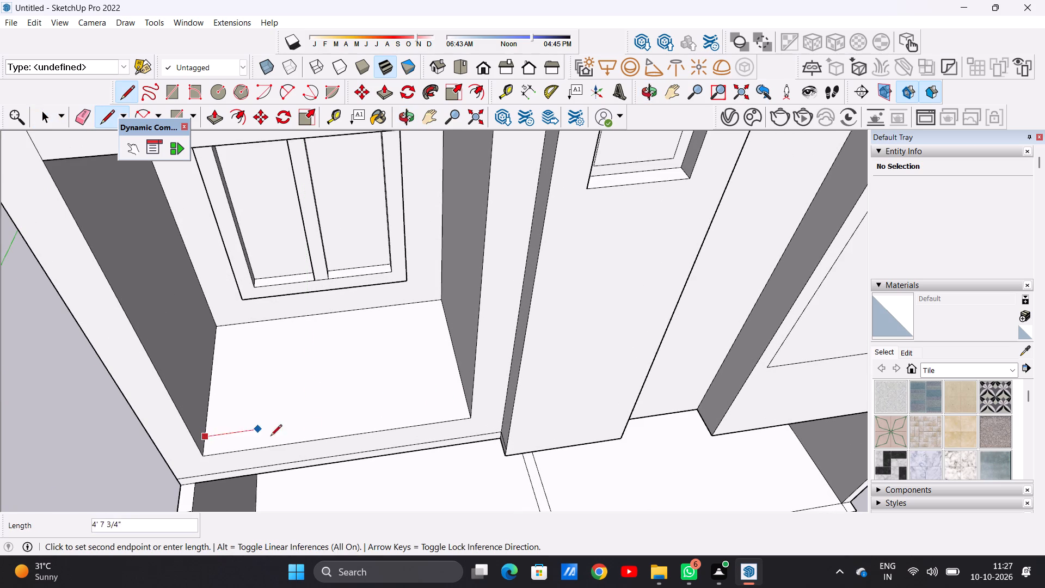
left_click(463, 400)
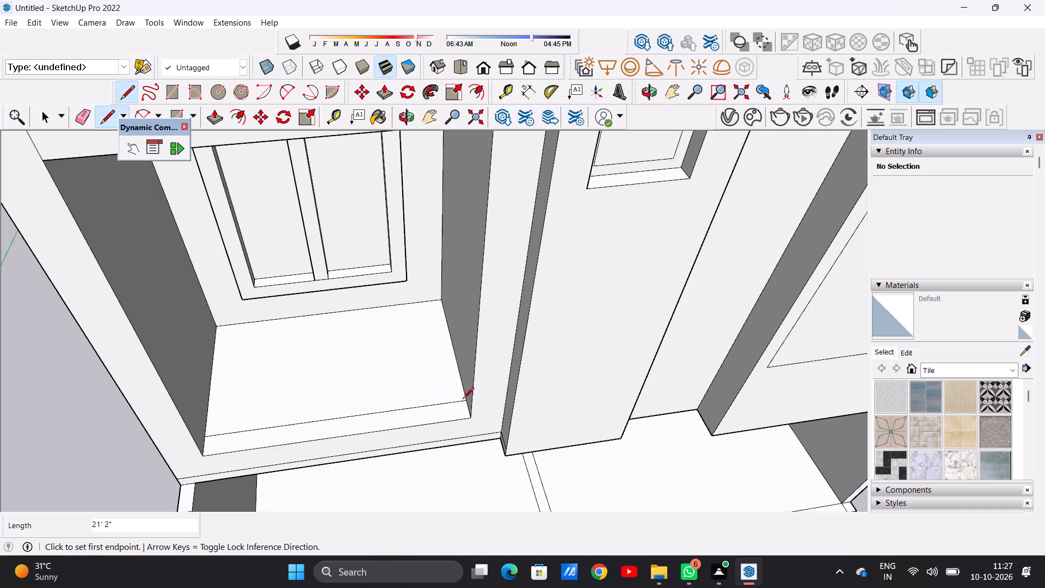
key("space")
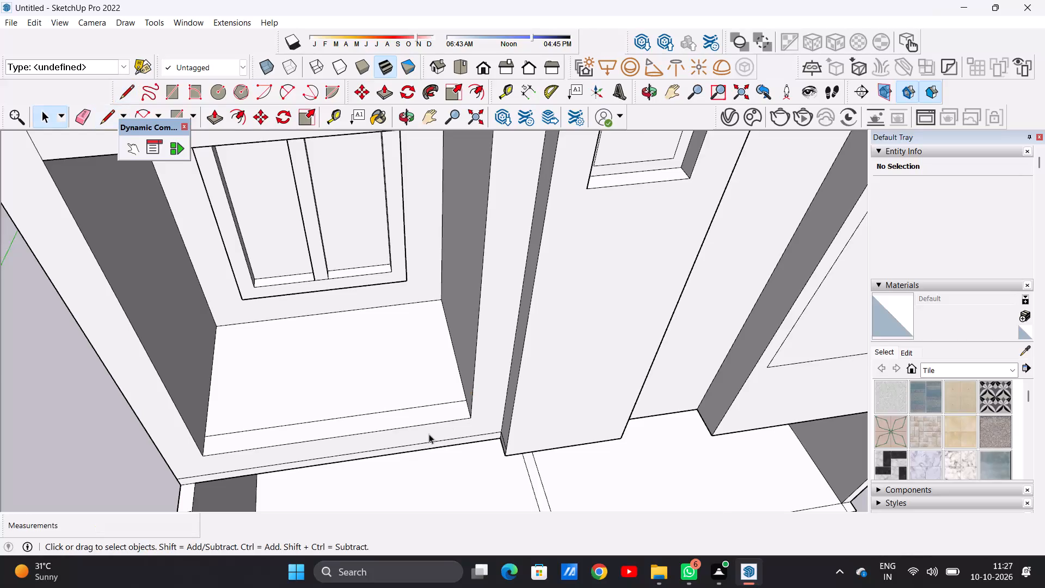
Extend the top and bottom edges of the slab above the lowest bay across the pier beside the barred-window strip, about 2' 9 5/16" each.
scroll(427, 429, "down", 4)
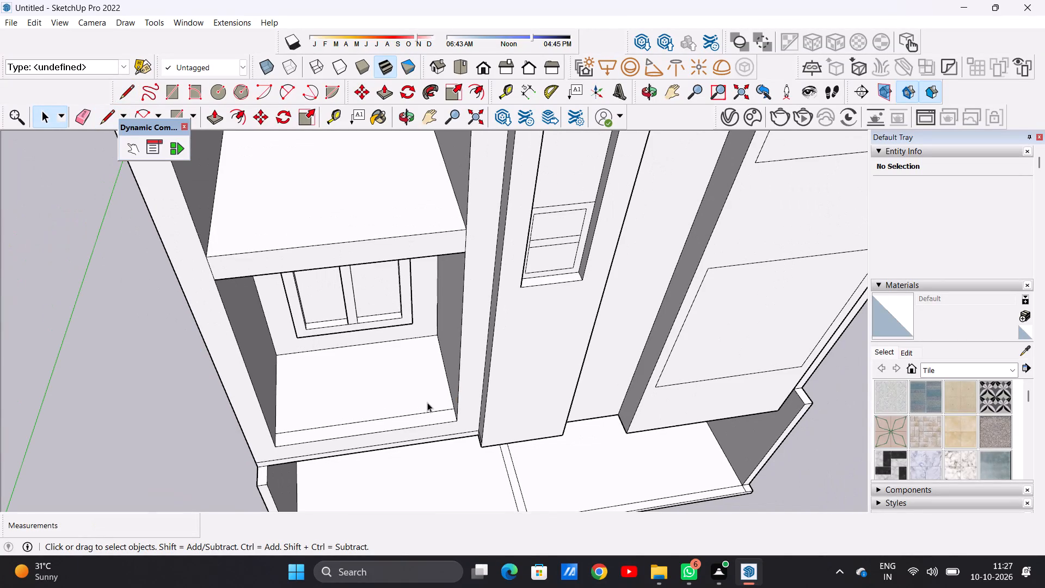
scroll(405, 400, "down", 4)
scroll(412, 390, "up", 1)
scroll(409, 371, "down", 4)
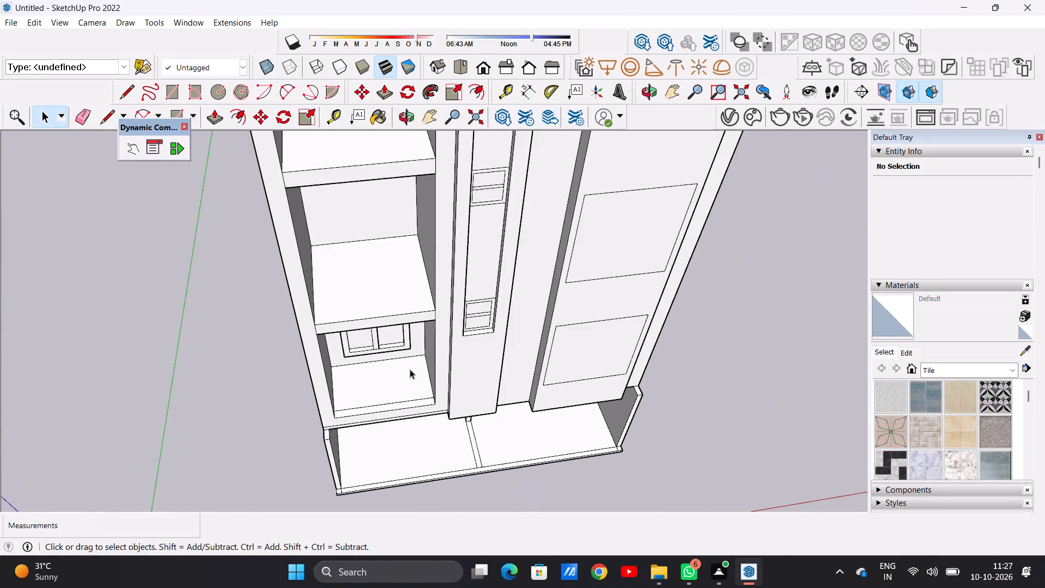
middle_click_drag(427, 397, 328, 295)
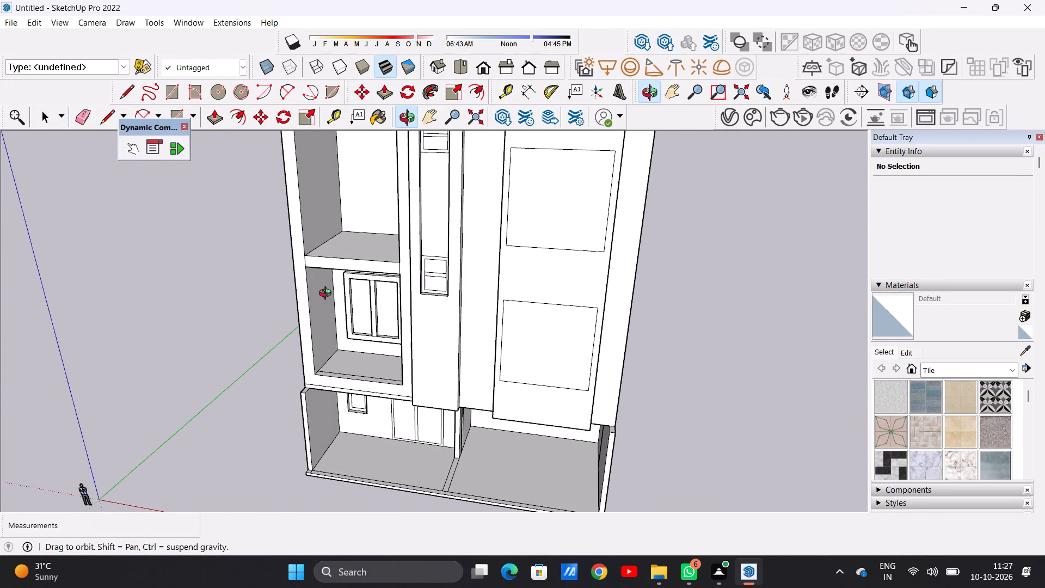
middle_click_drag(328, 295, 441, 254)
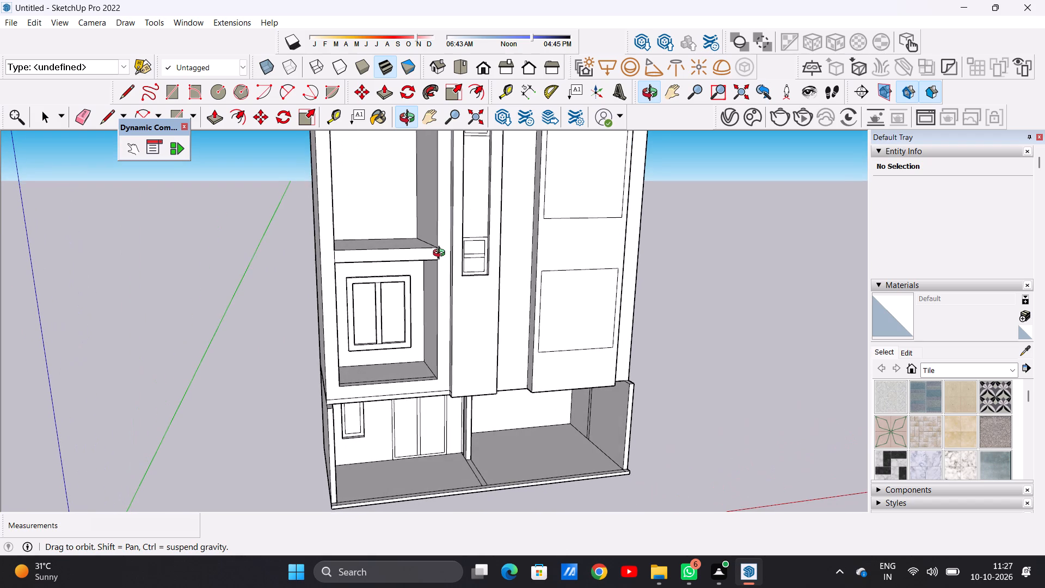
middle_click_drag(441, 254, 440, 254)
scroll(448, 249, "up", 3)
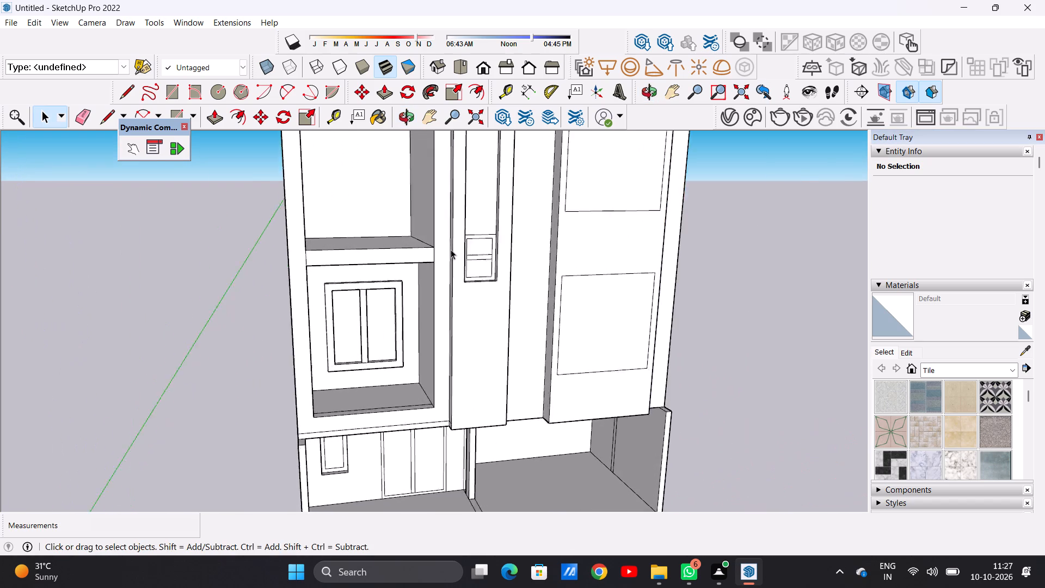
scroll(451, 249, "up", 11)
key("l")
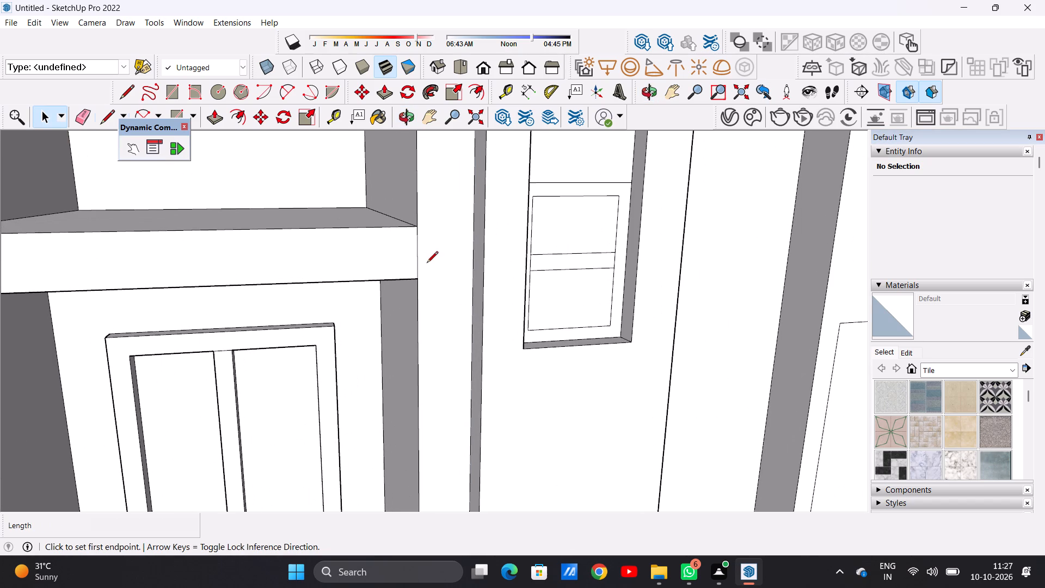
scroll(417, 260, "up", 5)
left_click(414, 205)
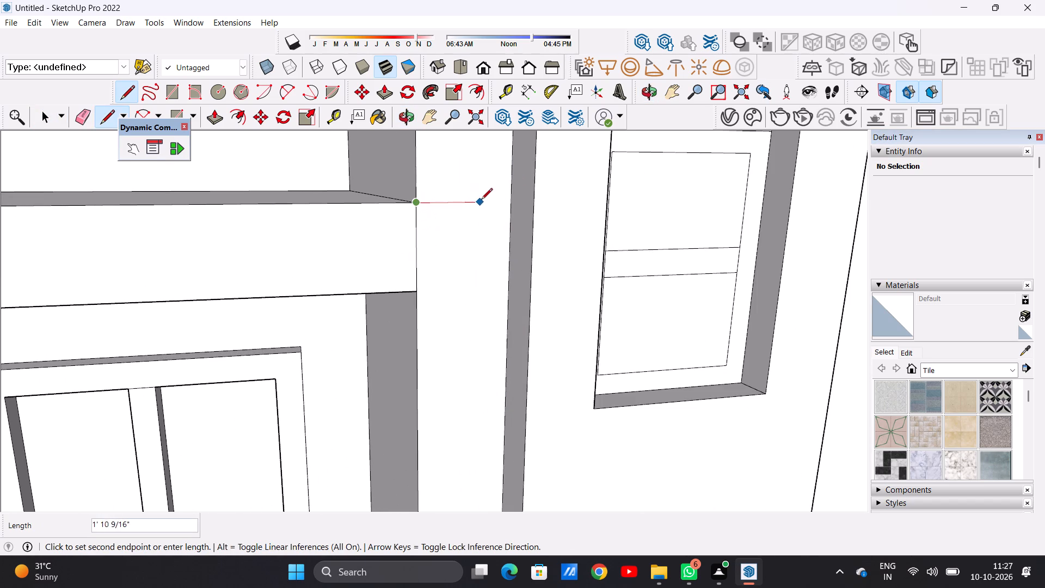
left_click(514, 199)
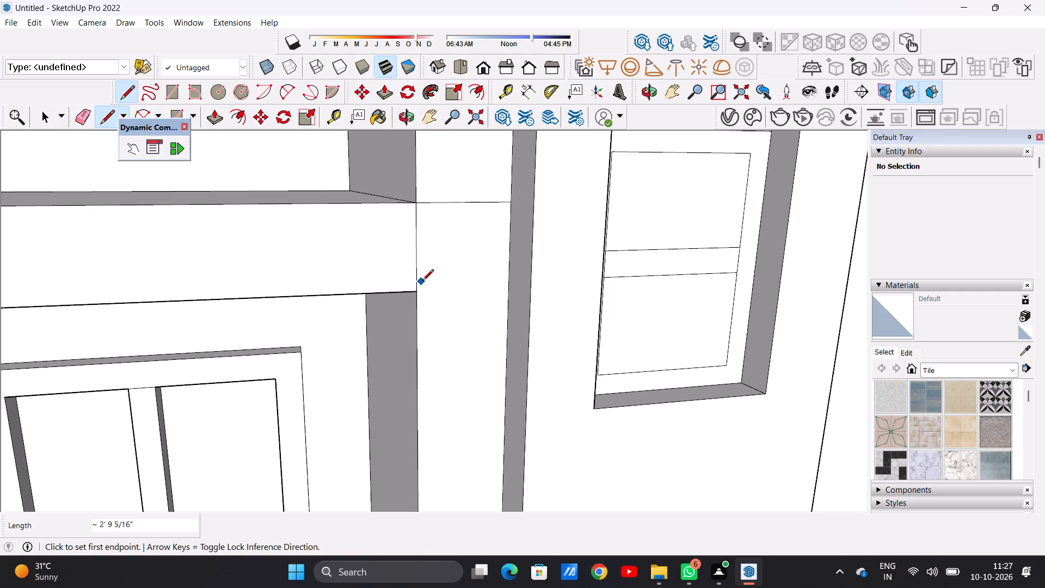
left_click(419, 288)
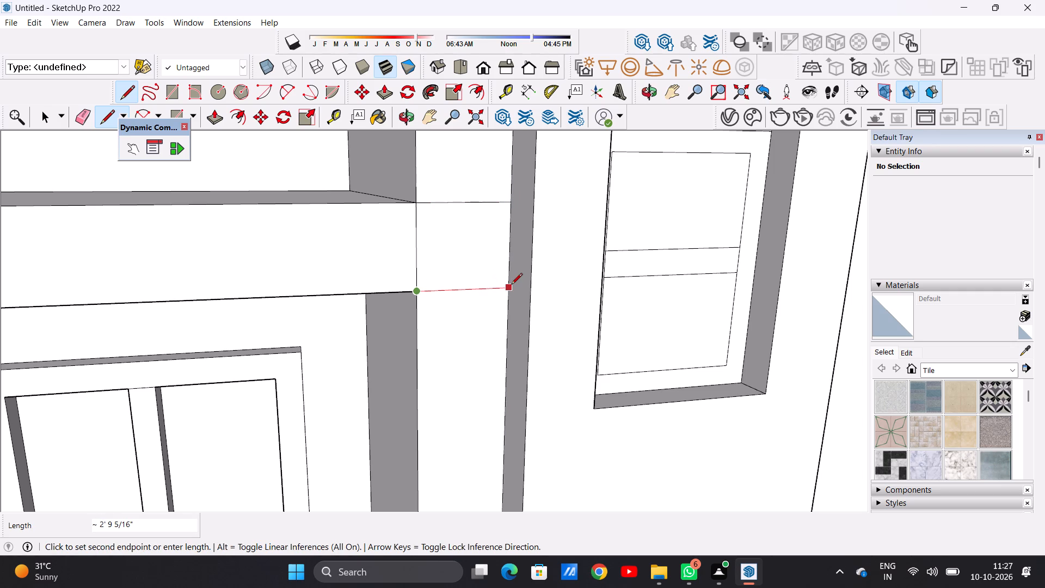
left_click(511, 285)
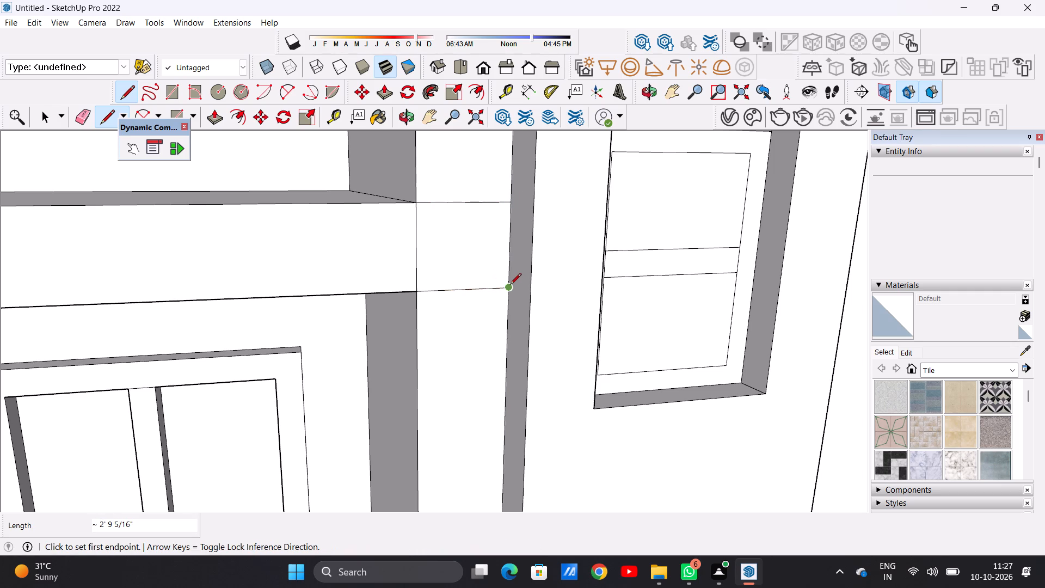
scroll(393, 293, "down", 17)
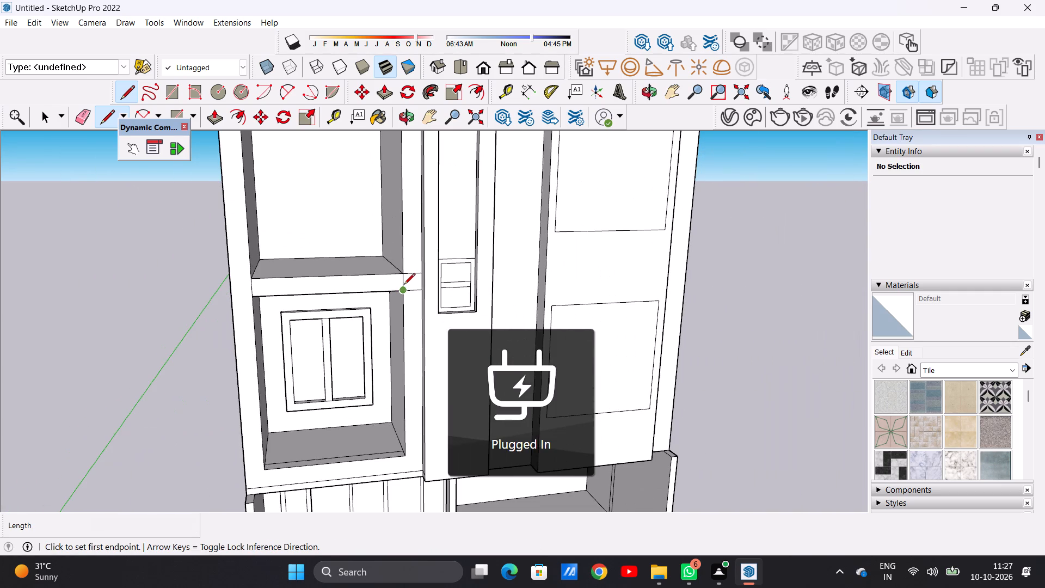
key("space")
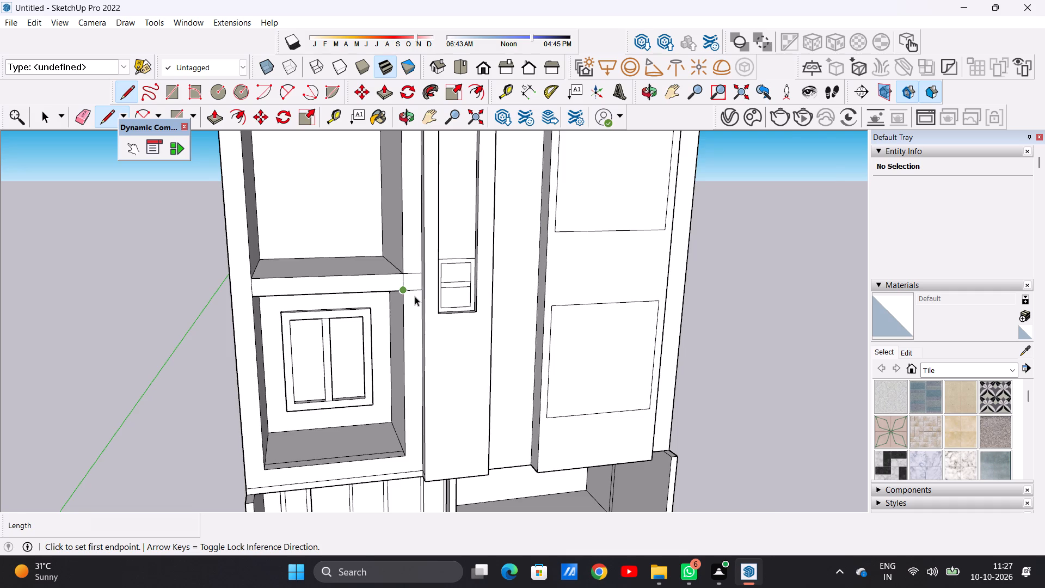
Extend the same slab's top and bottom edges across the outer corner pier with two lines about 2' 9 5/16" long.
scroll(415, 296, "up", 5)
scroll(403, 300, "down", 6)
middle_click_drag(406, 300, 293, 308)
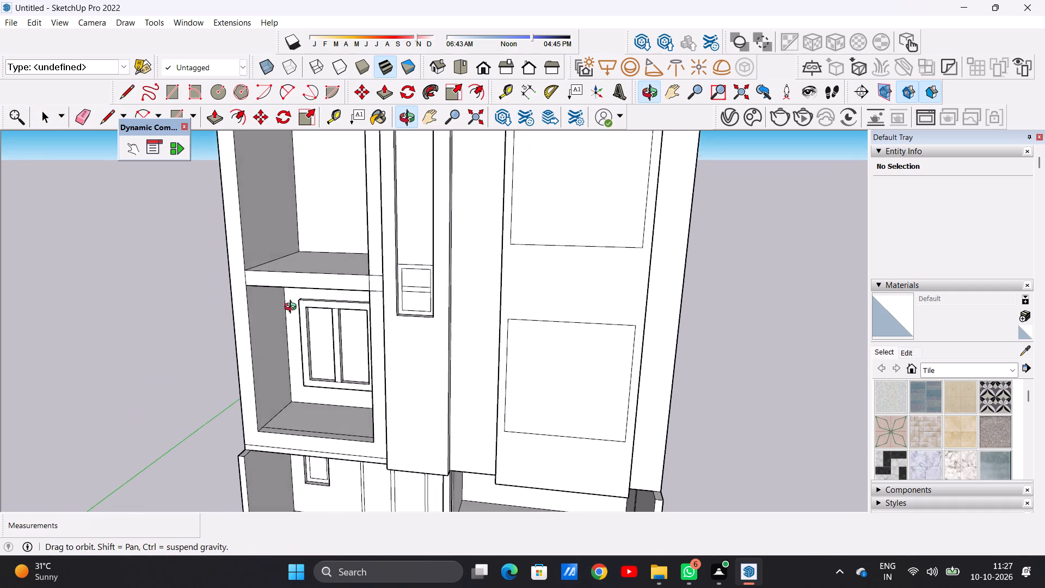
middle_click_drag(293, 308, 420, 300)
scroll(414, 302, "down", 4)
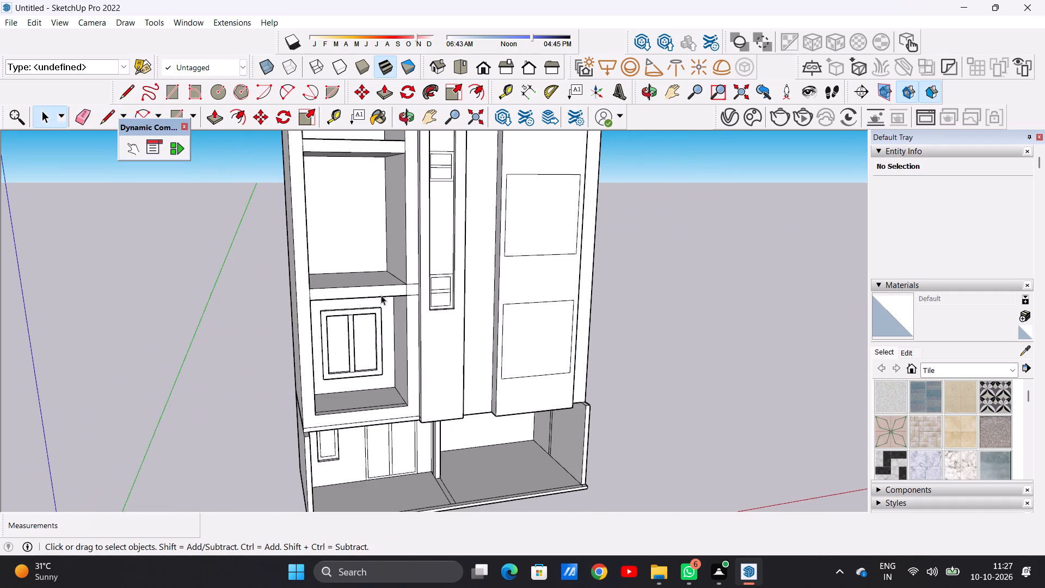
scroll(312, 297, "up", 13)
key("l")
scroll(304, 296, "up", 6)
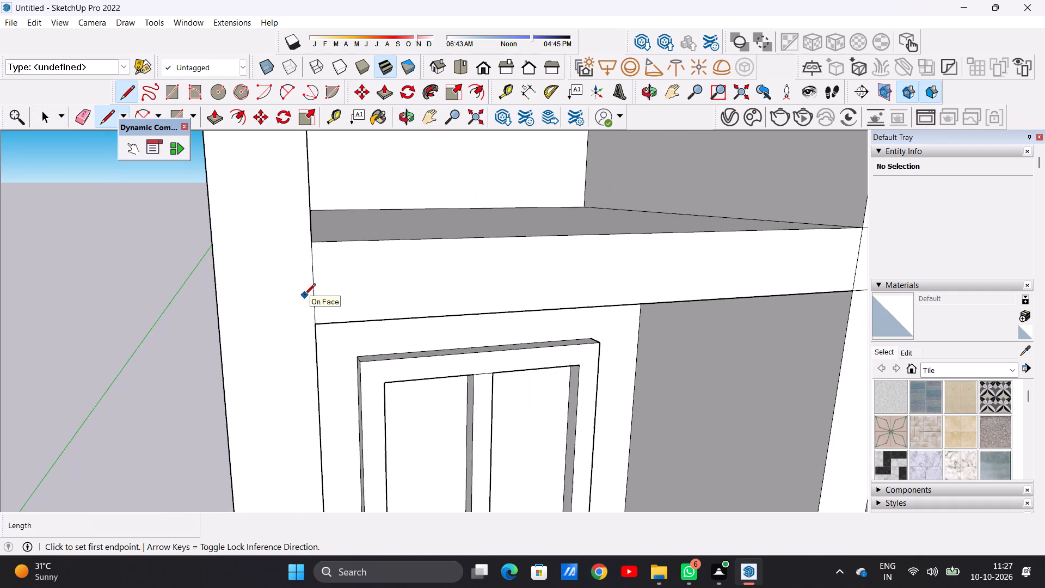
left_click(315, 244)
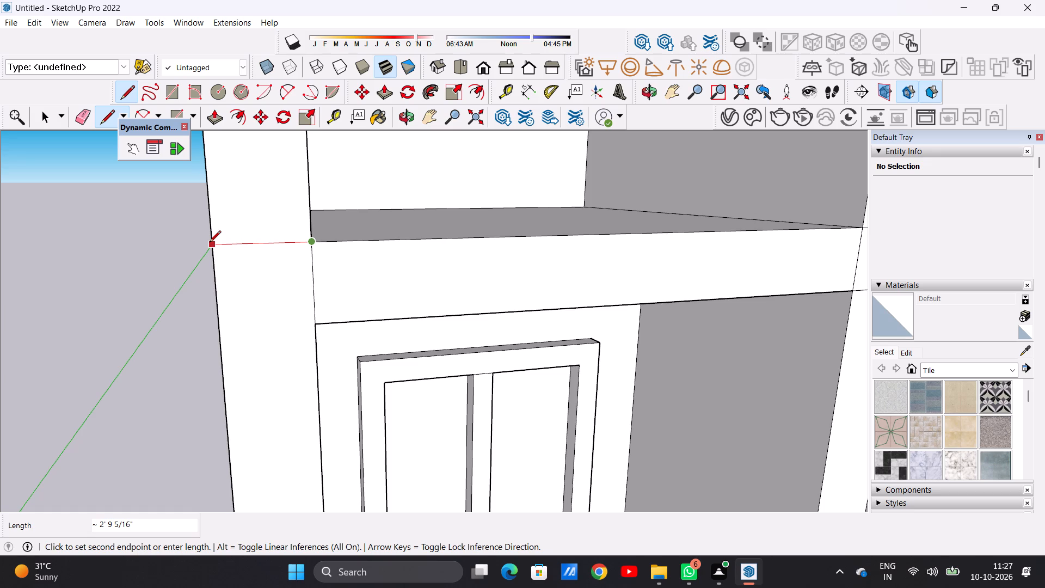
left_click(210, 243)
left_click(317, 320)
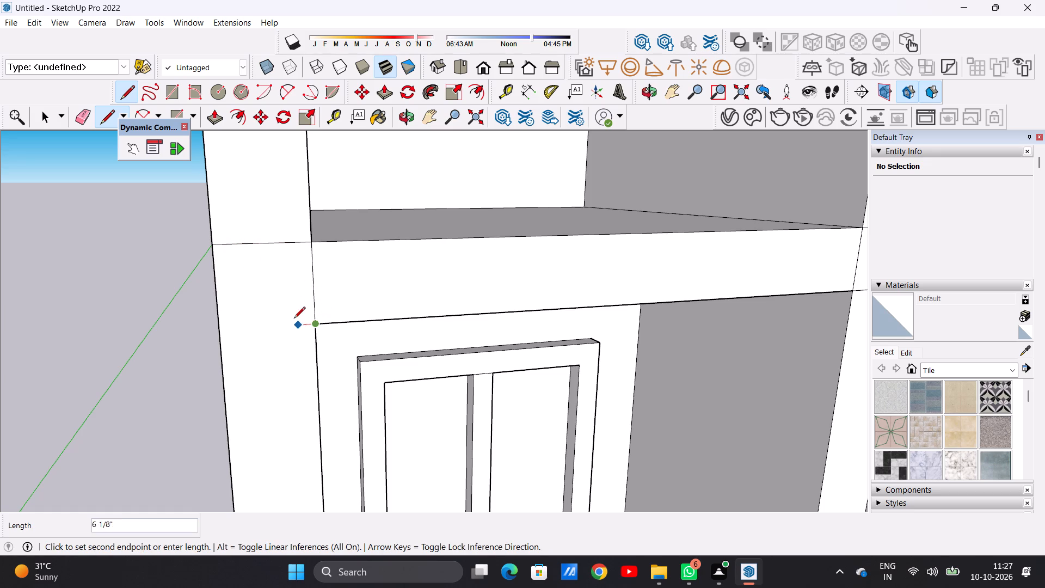
left_click(216, 333)
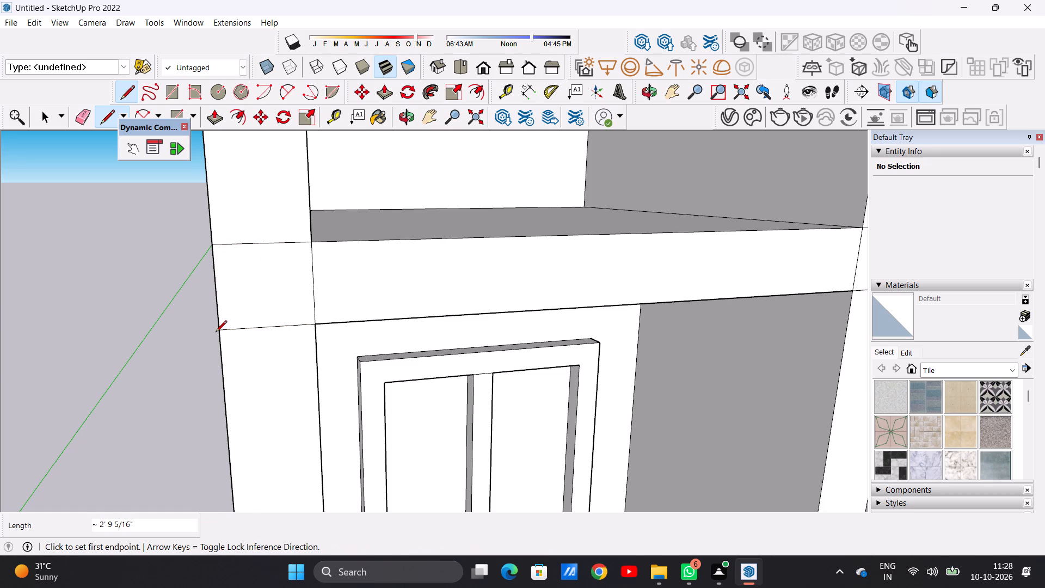
key("space")
Erase the short vertical edges at both ends of the slab above the lowest bay, merging its front face with the piers.
type("E")
scroll(290, 310, "up", 4)
left_click_drag(333, 276, 315, 278)
scroll(305, 305, "down", 15)
scroll(478, 276, "up", 7)
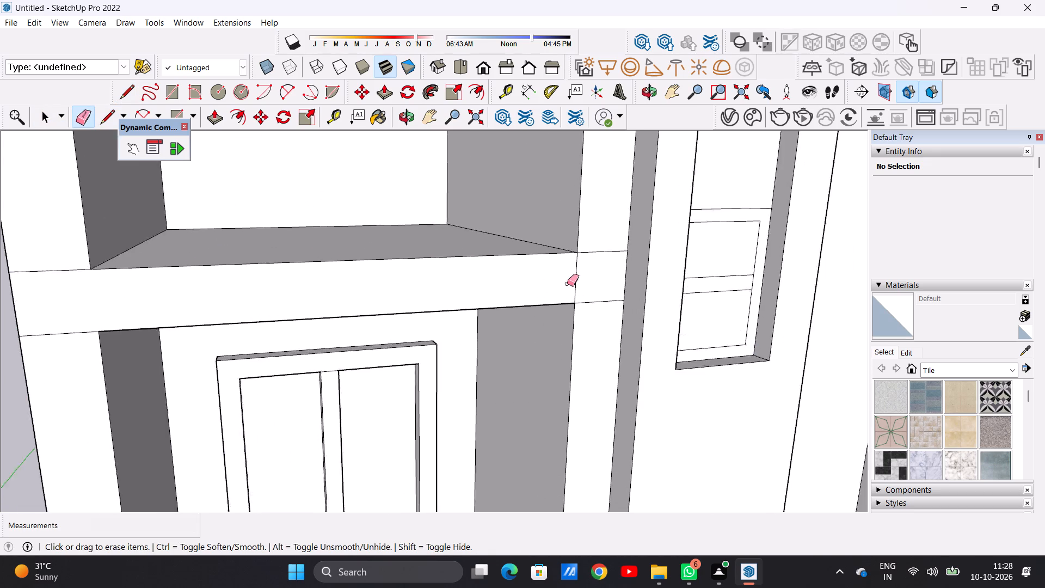
scroll(567, 284, "up", 2)
left_click_drag(589, 268, 557, 274)
scroll(536, 274, "down", 19)
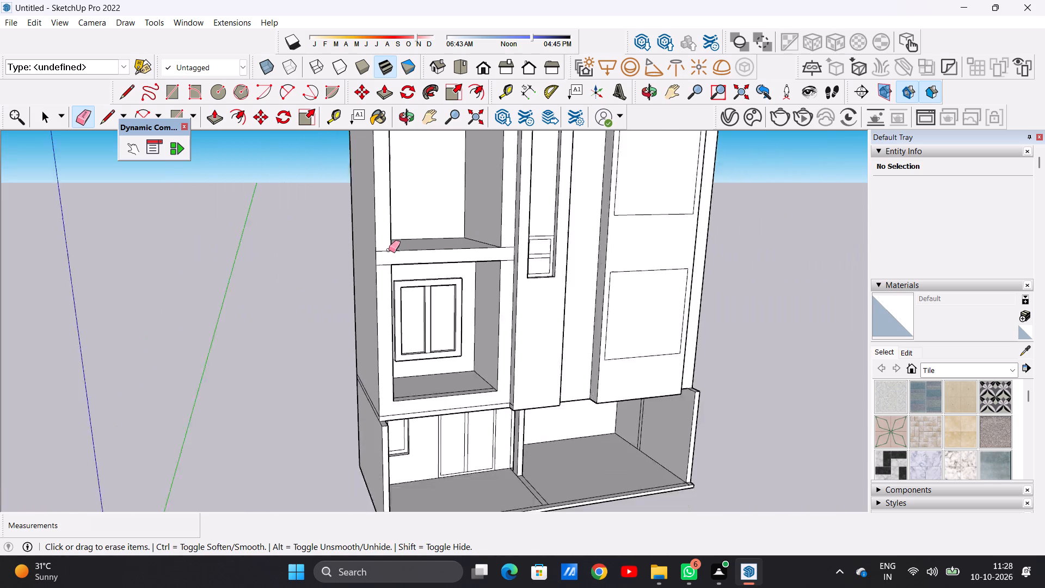
Erase the lower slab line across the pier beside the barred-window strip to join the pier and slab faces.
scroll(389, 250, "down", 1)
middle_click_drag(472, 329, 300, 324)
key("space")
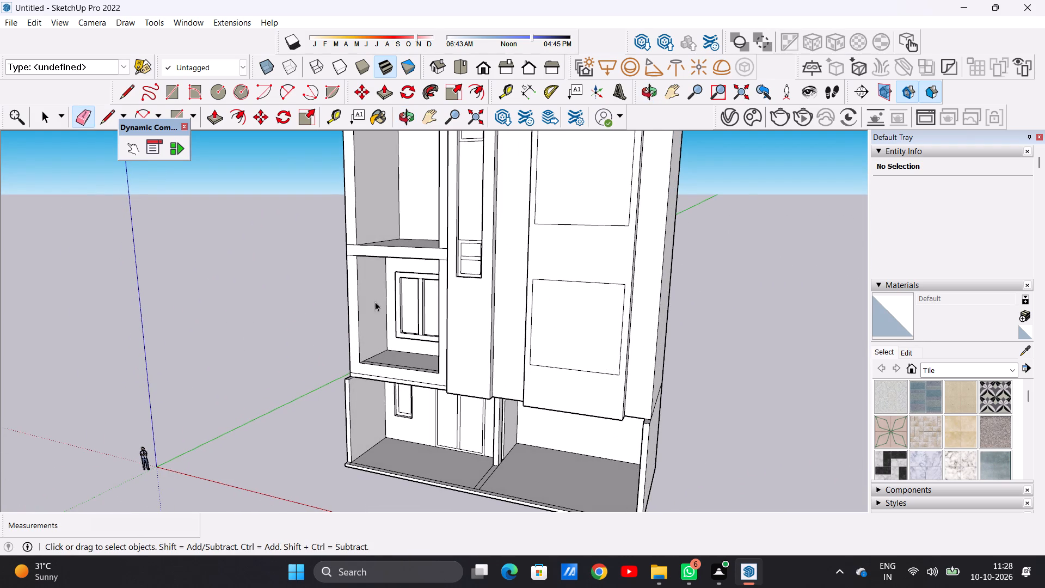
scroll(455, 255, "up", 13)
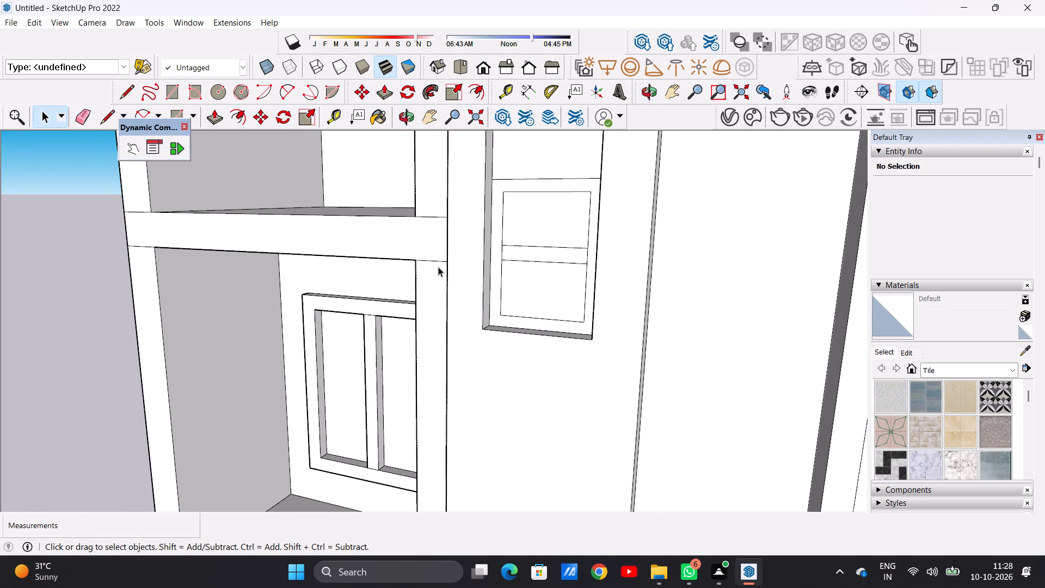
key("e")
scroll(432, 265, "up", 5)
left_click_drag(429, 254, 428, 274)
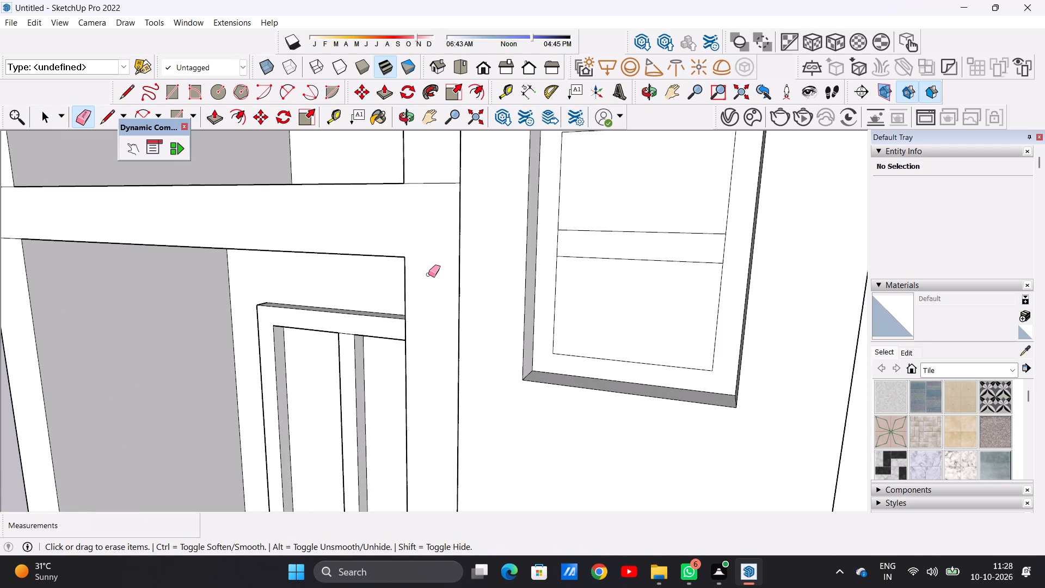
key("space")
Pull the frame face surrounding the lowest bay outward by about 4' 8 7/8".
type("P")
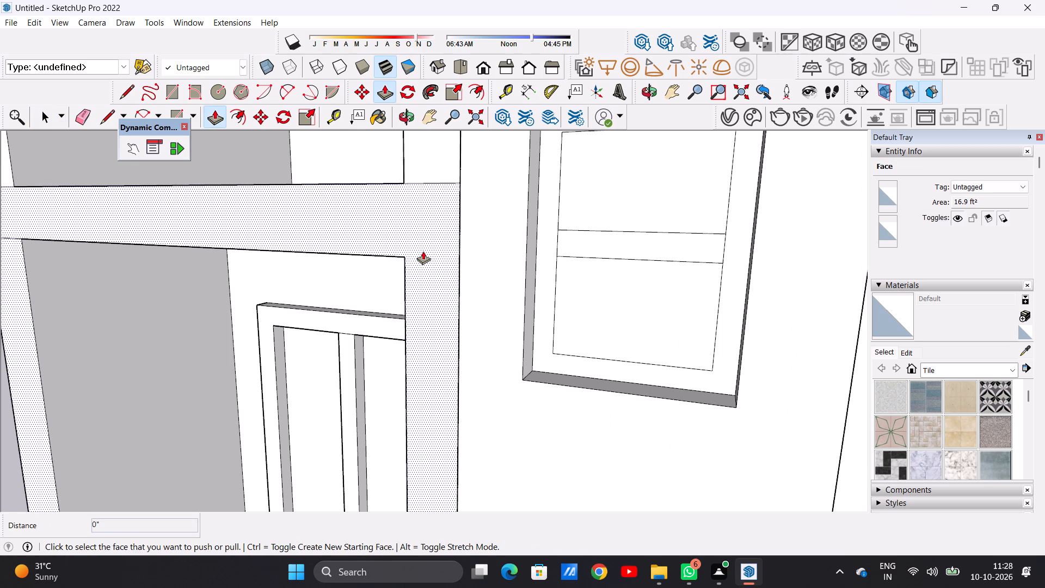
left_click(423, 251)
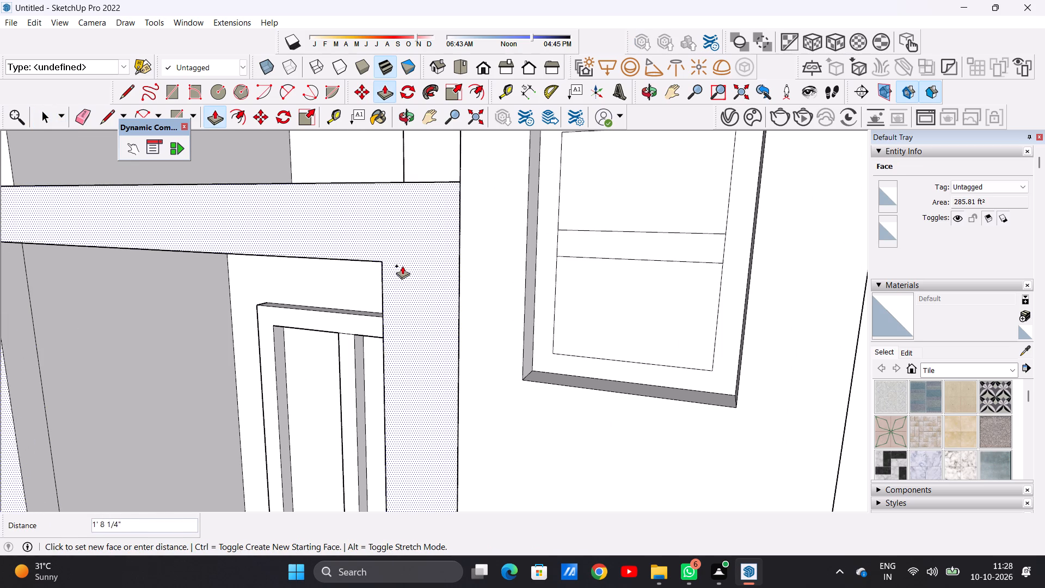
scroll(386, 277, "down", 18)
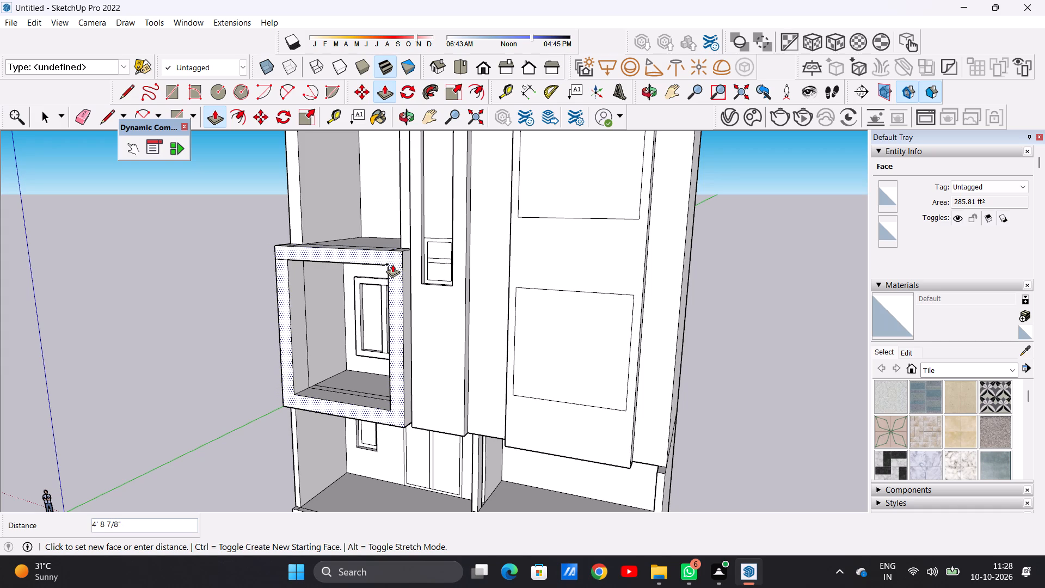
left_click(392, 264)
key("space")
Erase the inner of the two lines running across the lowest bay's floor.
scroll(352, 354, "down", 6)
middle_click_drag(335, 347, 536, 323)
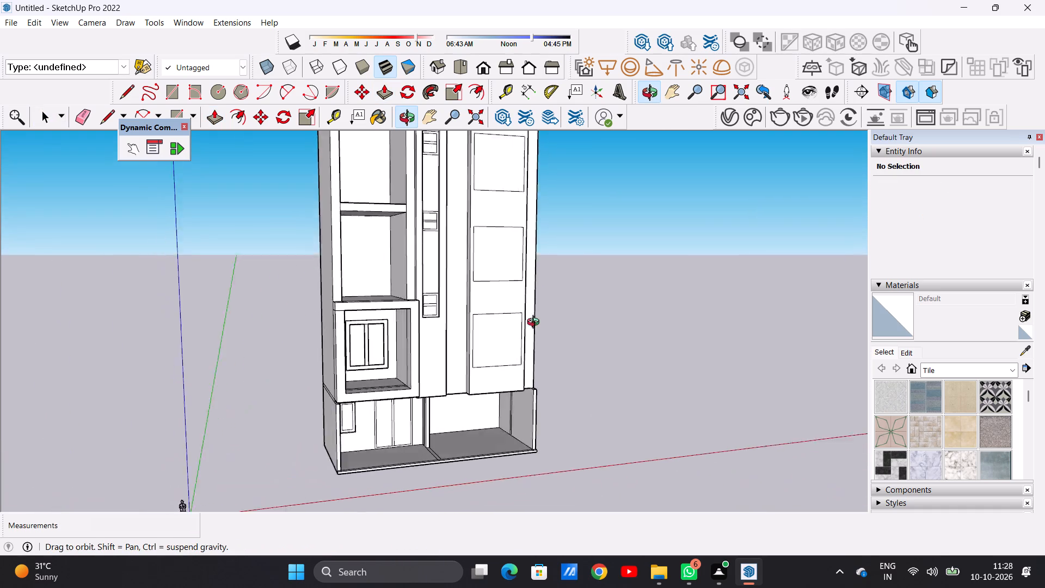
middle_click_drag(536, 323, 426, 424)
scroll(360, 379, "up", 2)
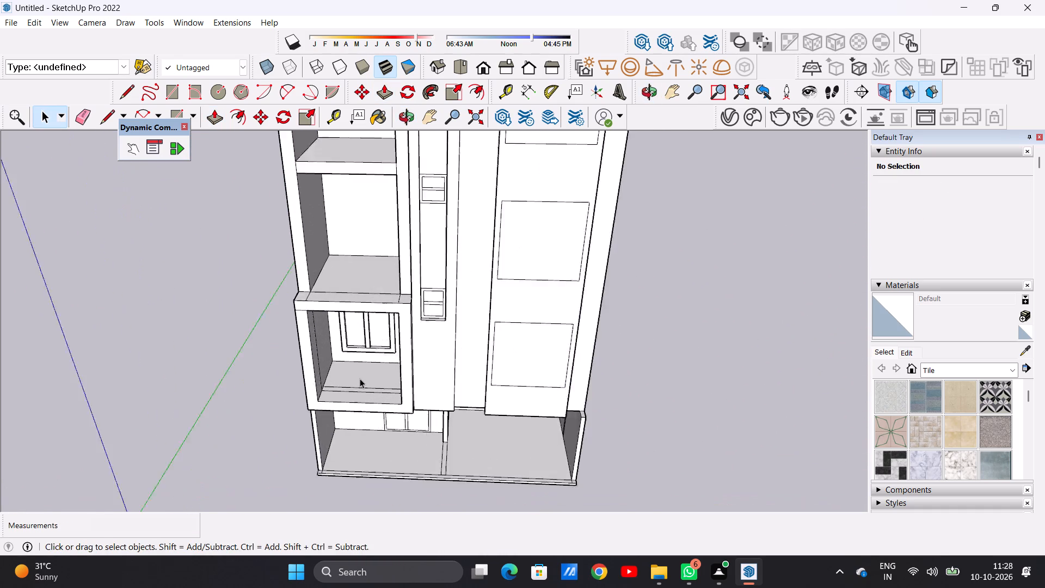
scroll(360, 378, "up", 13)
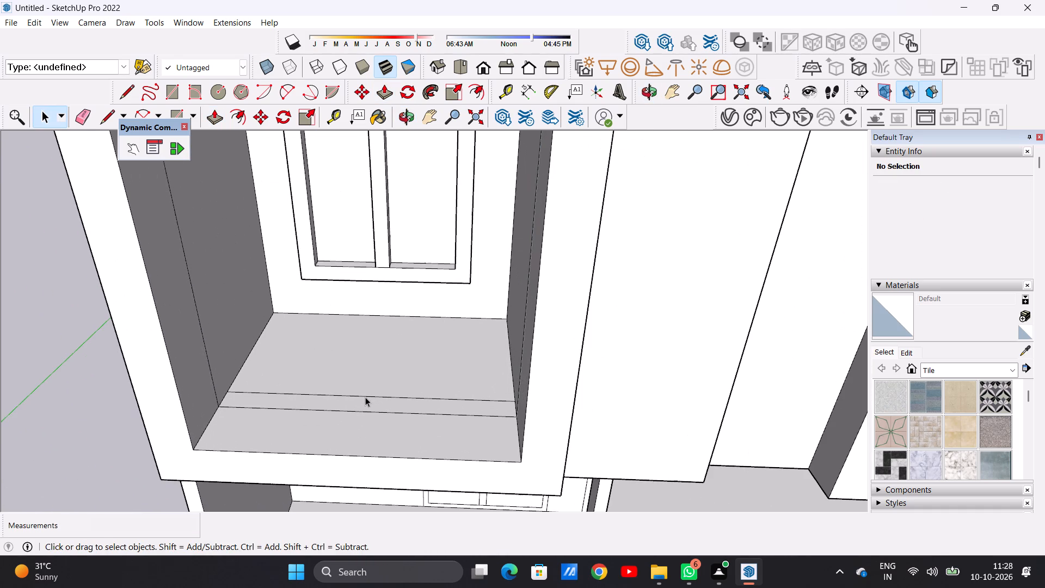
key("e")
left_click_drag(365, 393, 368, 401)
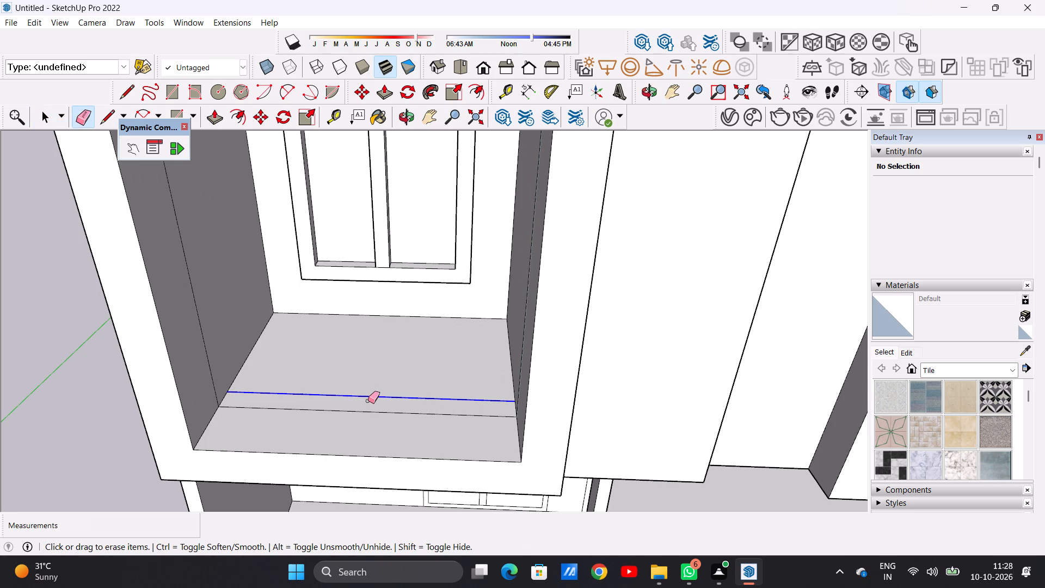
scroll(409, 407, "down", 9)
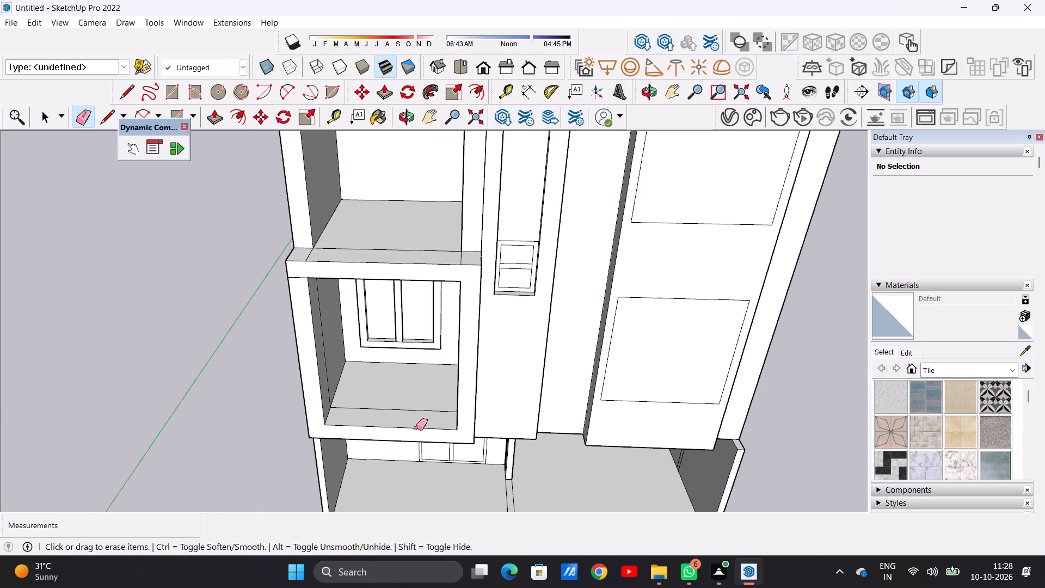
key("space")
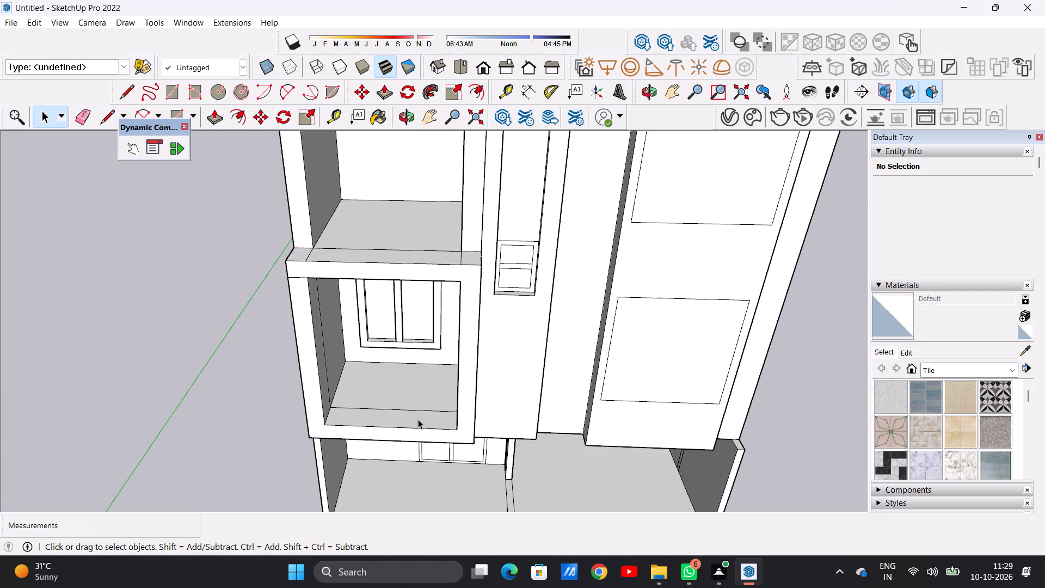
Draw two parallel lines, each about 21' 2" long, across the lowest bay's floor between its remaining line and front edge.
scroll(418, 419, "up", 4)
middle_click_drag(399, 446, 414, 529)
scroll(458, 450, "down", 4)
middle_click_drag(472, 432, 472, 439)
scroll(483, 416, "down", 2)
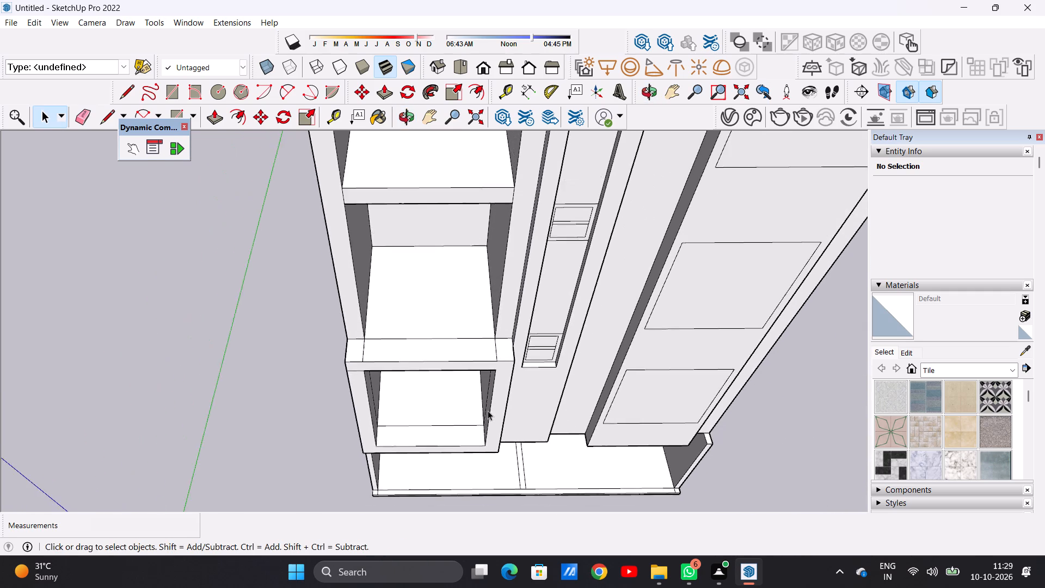
scroll(488, 411, "down", 2)
scroll(474, 443, "up", 5)
key("l")
scroll(452, 450, "up", 6)
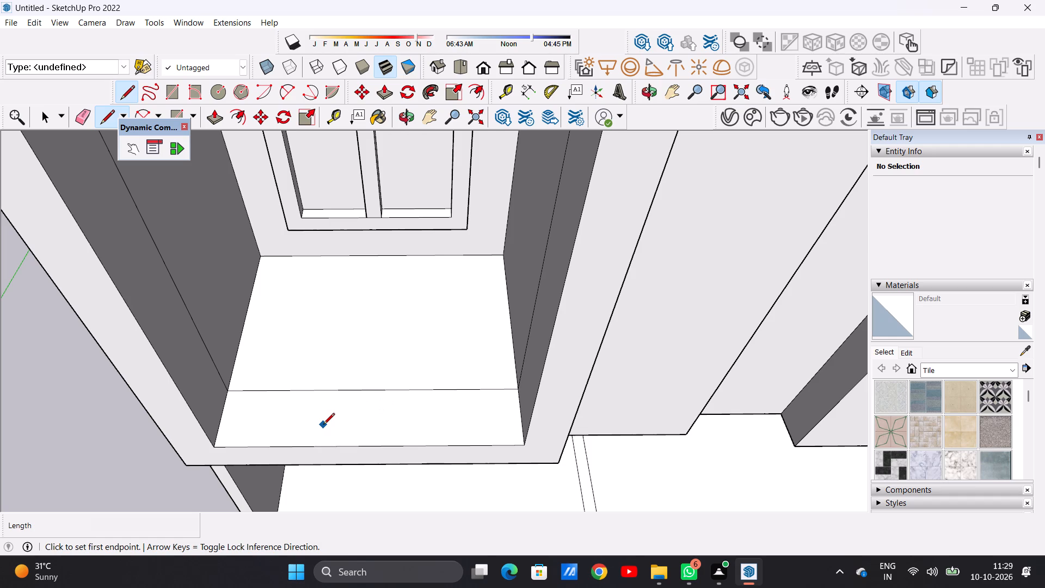
scroll(258, 413, "up", 4)
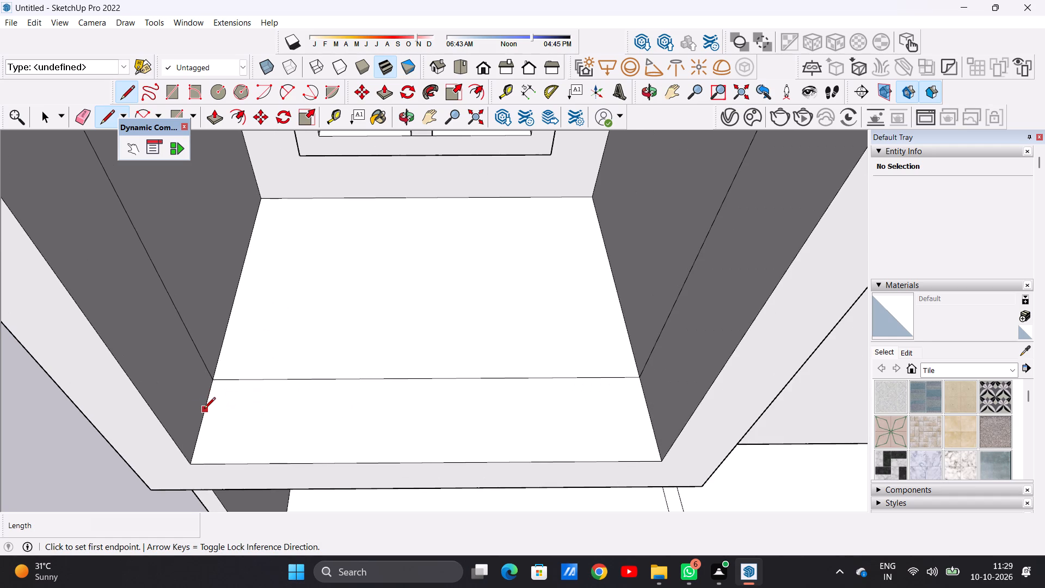
left_click(203, 428)
left_click(652, 426)
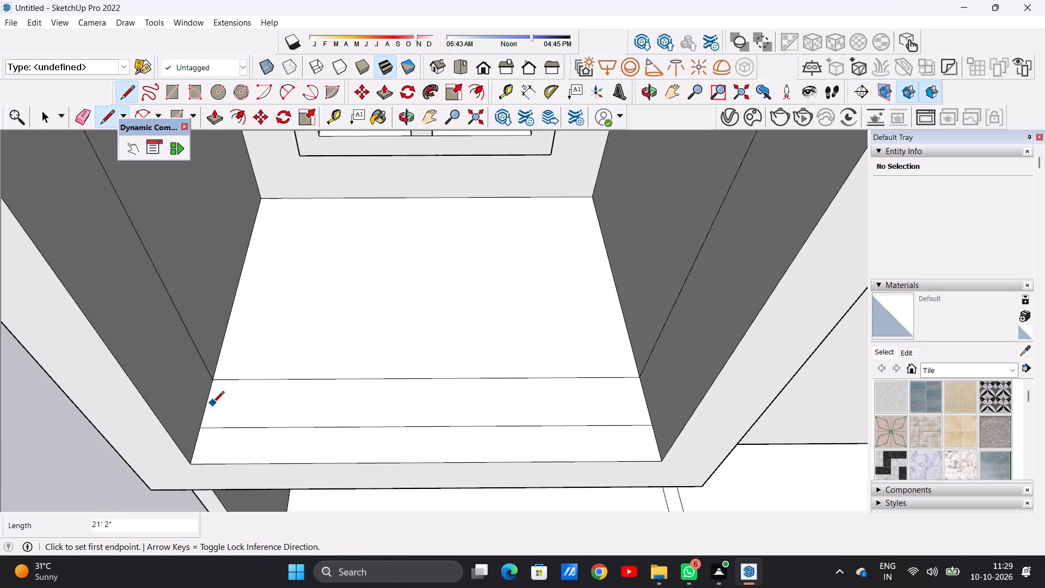
left_click(211, 403)
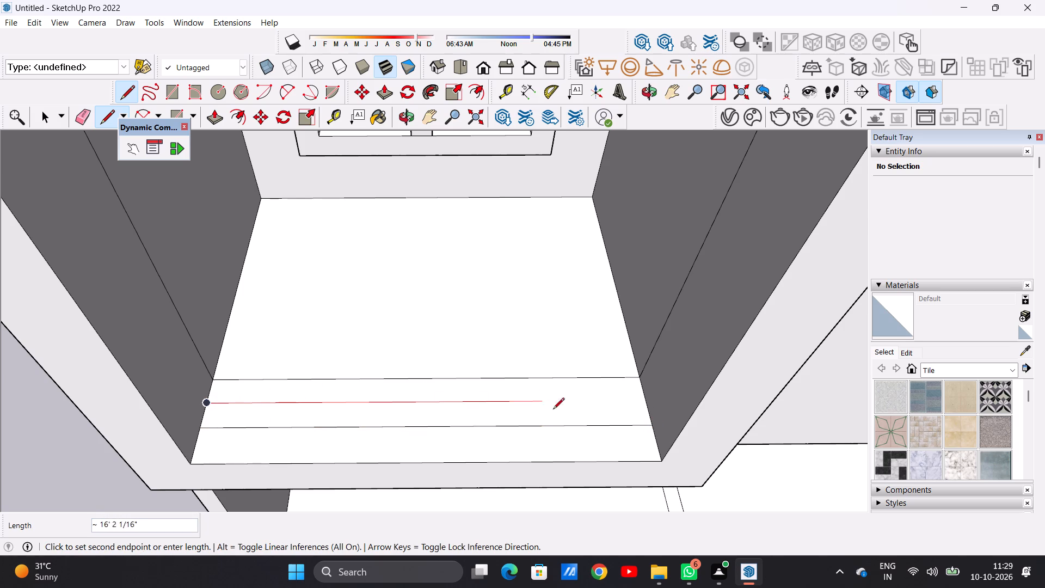
left_click(647, 402)
key("space")
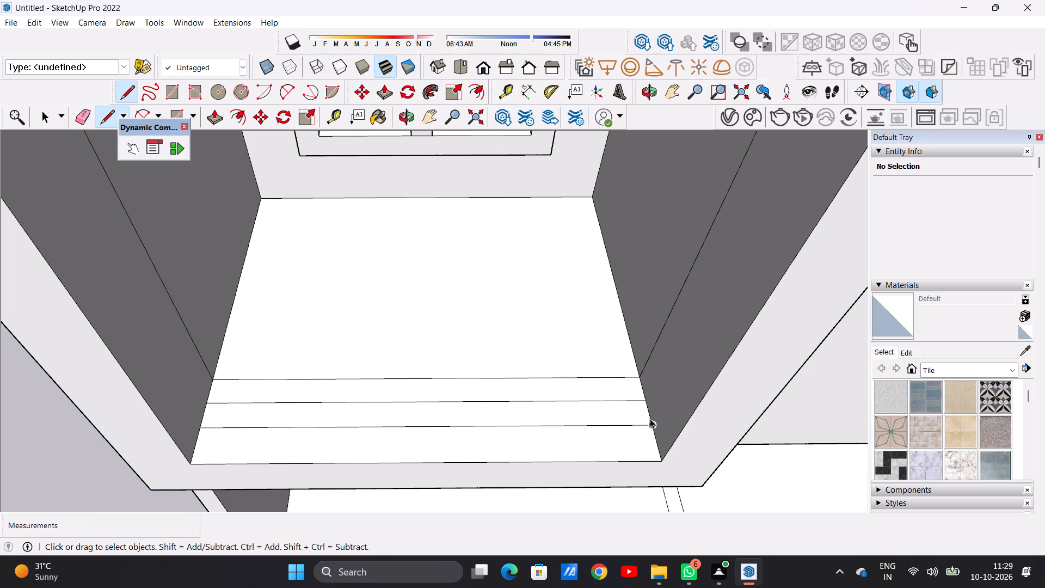
Erase the innermost floor line in the lowest bay, leaving the two lines nearest its front edge.
type("E")
left_click(580, 369)
left_click_drag(581, 374, 580, 386)
key("space")
scroll(592, 365, "down", 14)
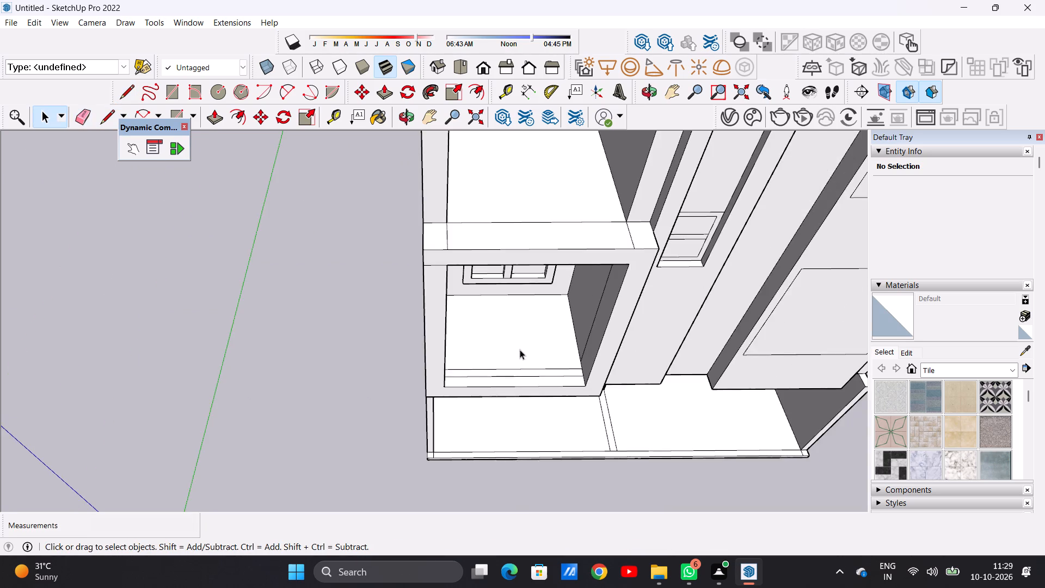
Pull the narrow floor strip between the two lines in the lowest bay upward by about 9' 8 5/8" as a parapet.
middle_click_drag(549, 357, 547, 210)
scroll(569, 318, "up", 6)
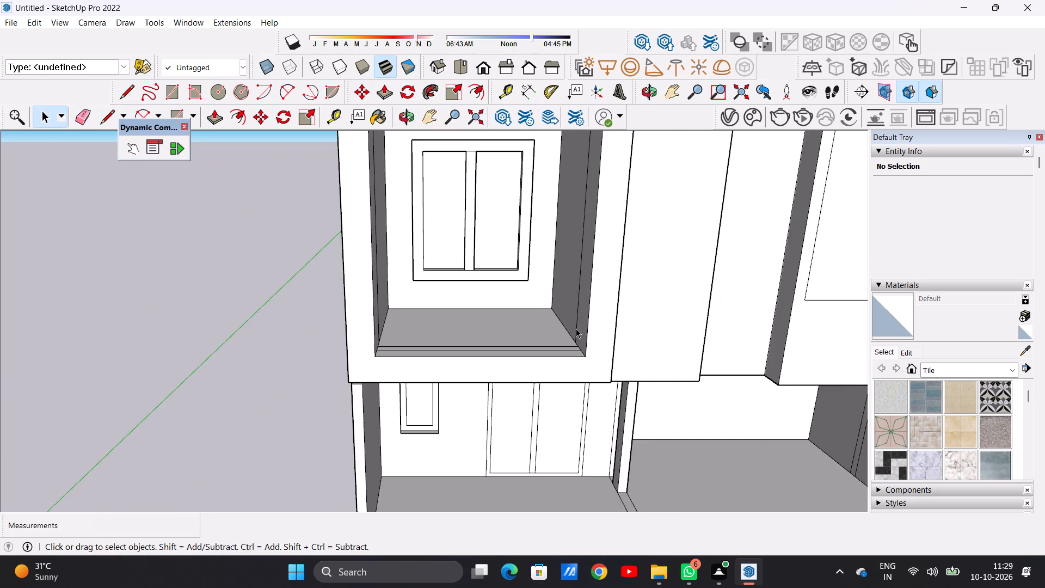
scroll(576, 328, "up", 6)
scroll(513, 314, "down", 8)
middle_click_drag(505, 311, 514, 413)
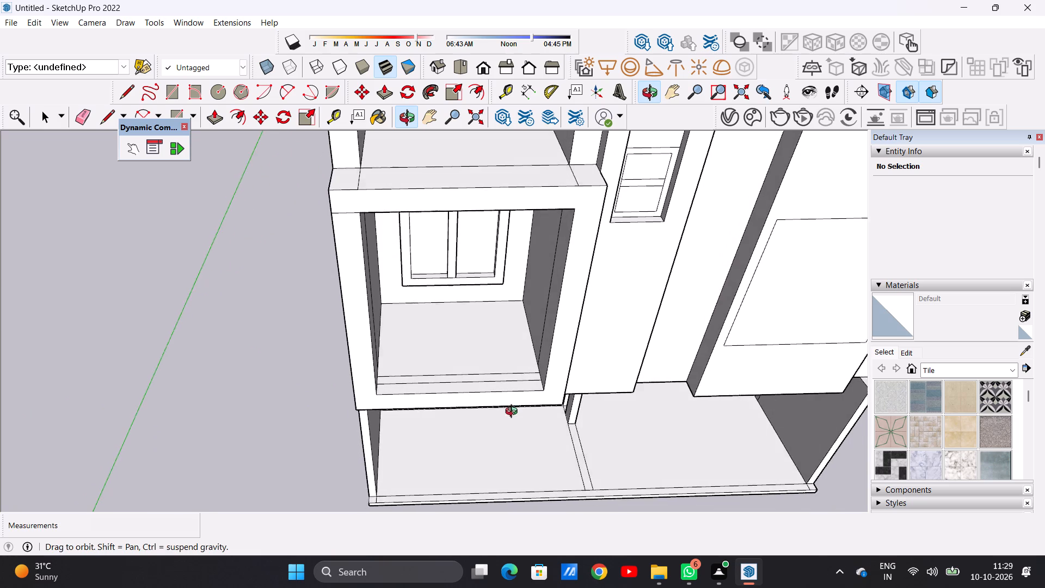
middle_click_drag(514, 413, 514, 414)
scroll(481, 350, "down", 4)
scroll(522, 382, "up", 13)
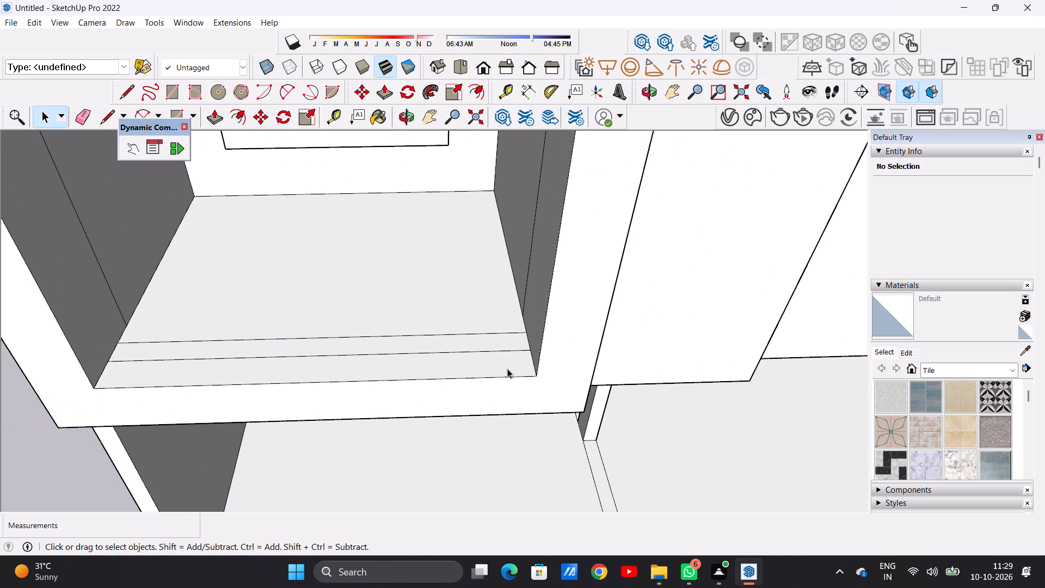
scroll(507, 370, "down", 7)
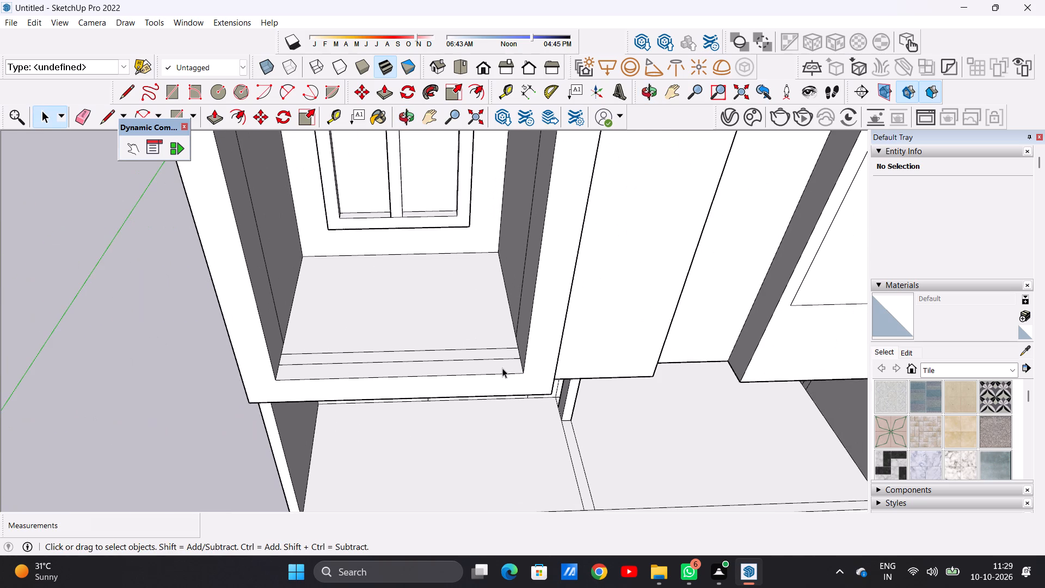
key("p")
scroll(513, 349, "up", 12)
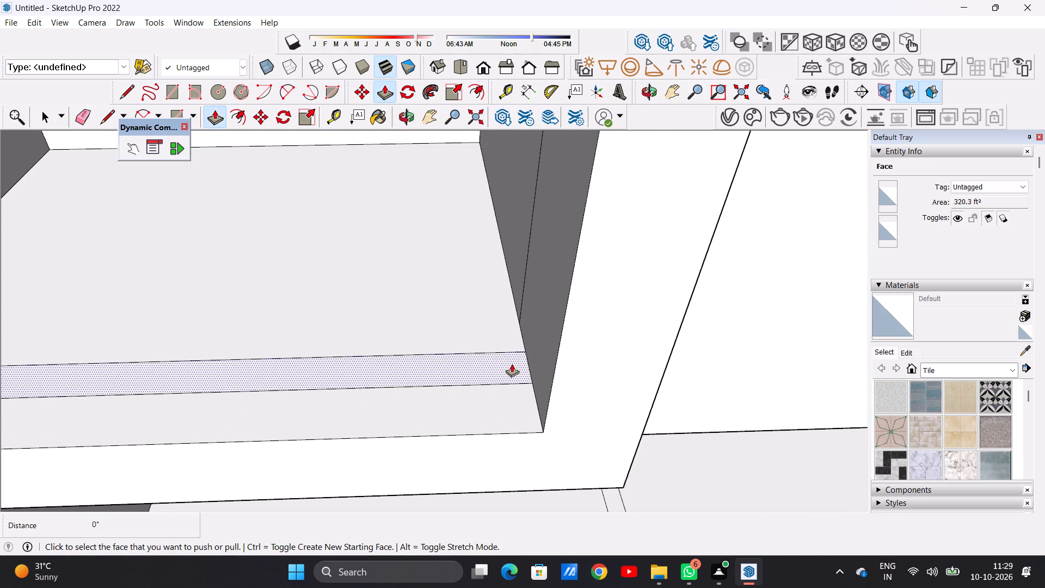
left_click(512, 364)
scroll(514, 340, "down", 13)
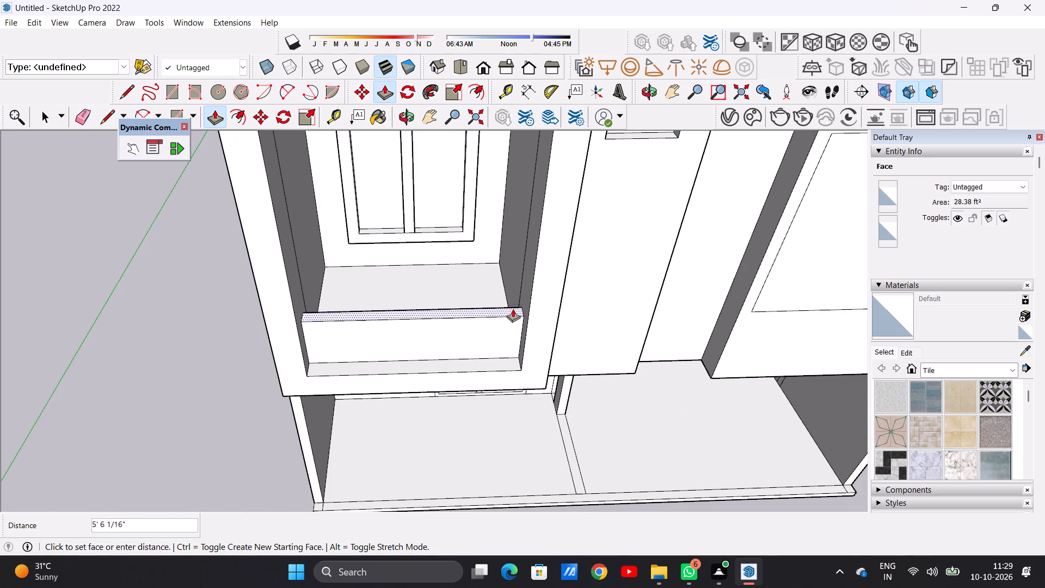
middle_click_drag(512, 308, 512, 231)
scroll(506, 250, "down", 4)
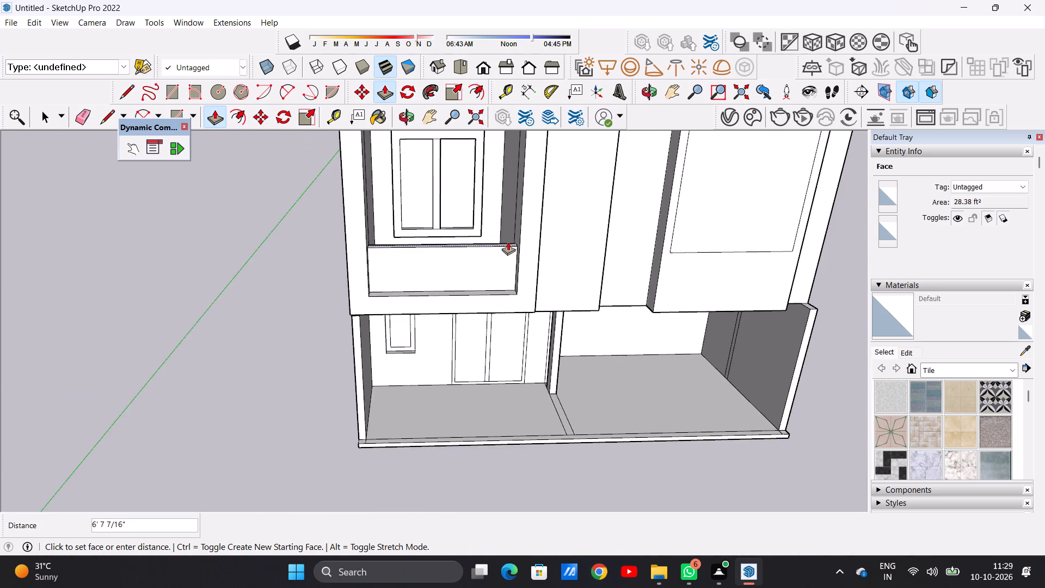
scroll(508, 250, "down", 7)
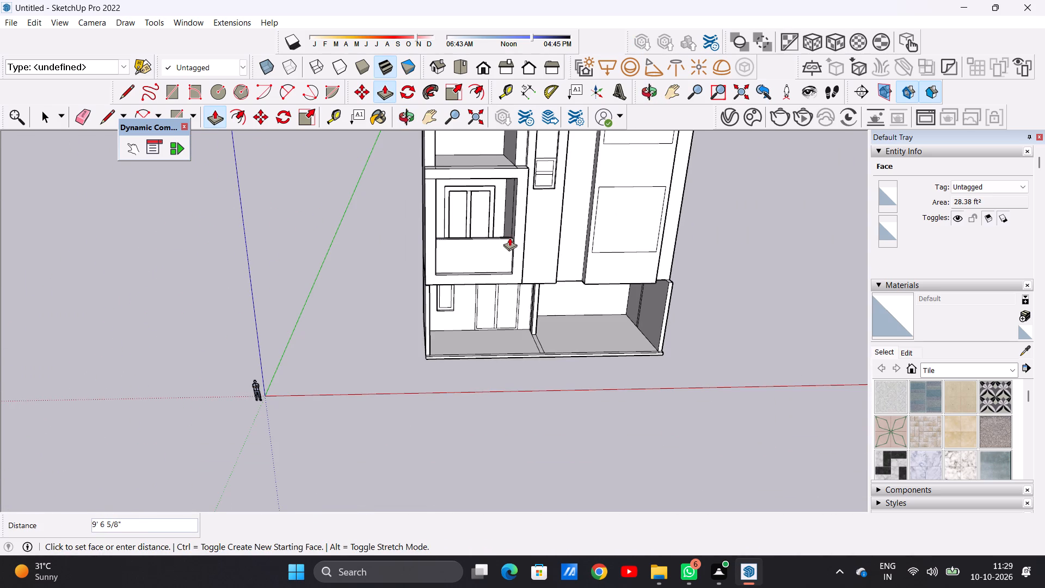
left_click(511, 237)
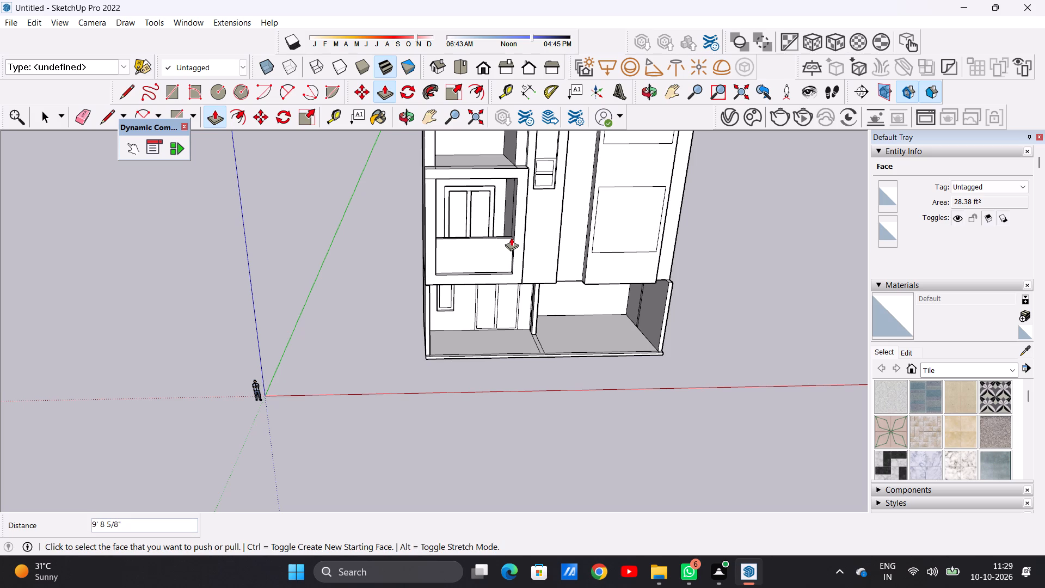
key("space")
Examine the lowest bay's parapet and its surrounding frame from several angles.
scroll(497, 268, "down", 9)
scroll(500, 249, "up", 13)
scroll(499, 248, "down", 1)
scroll(499, 248, "up", 3)
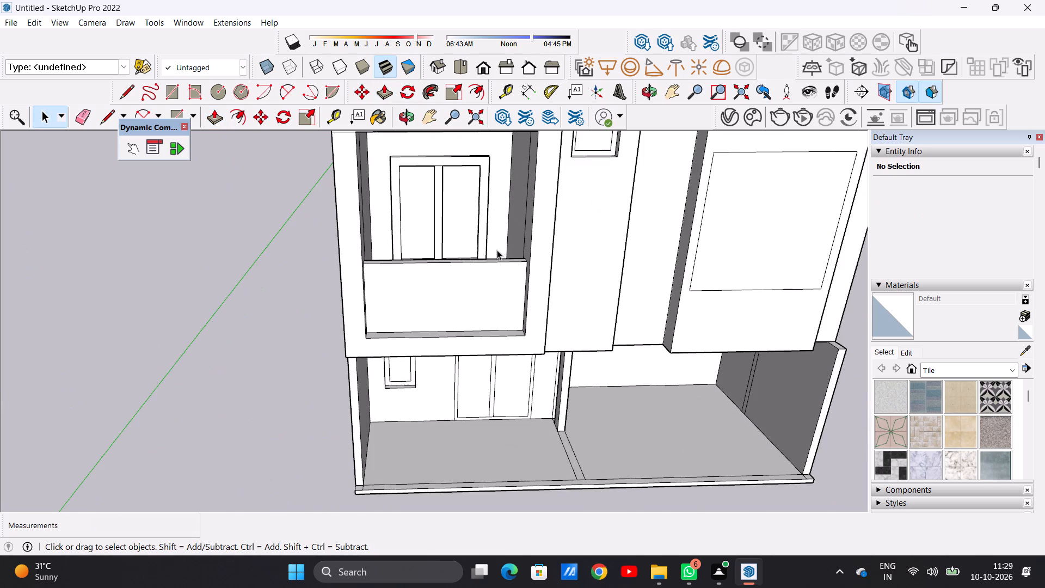
middle_click_drag(484, 271, 552, 271)
scroll(557, 250, "up", 7)
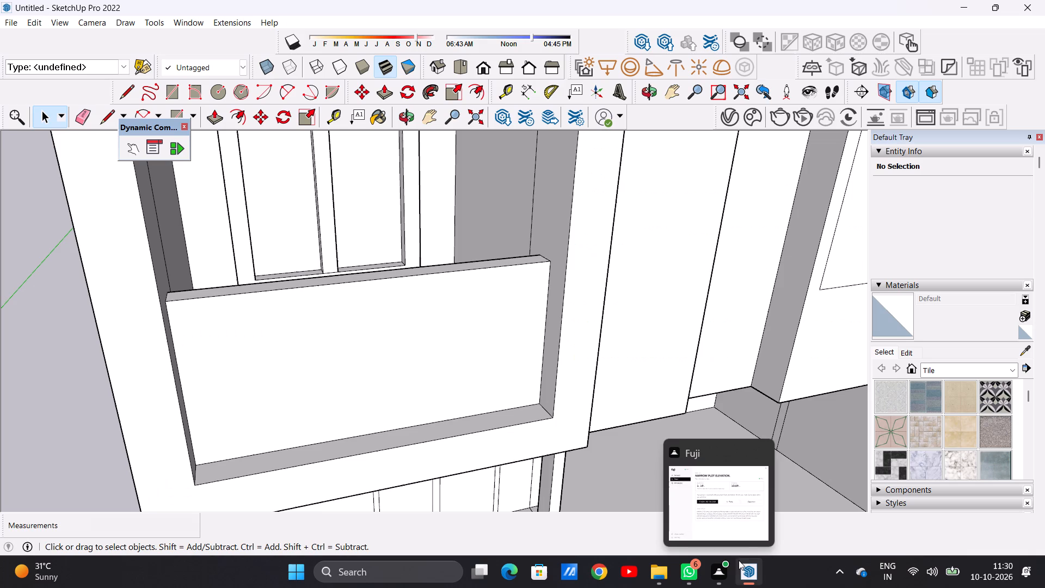
left_click(734, 512)
scroll(606, 405, "down", 4)
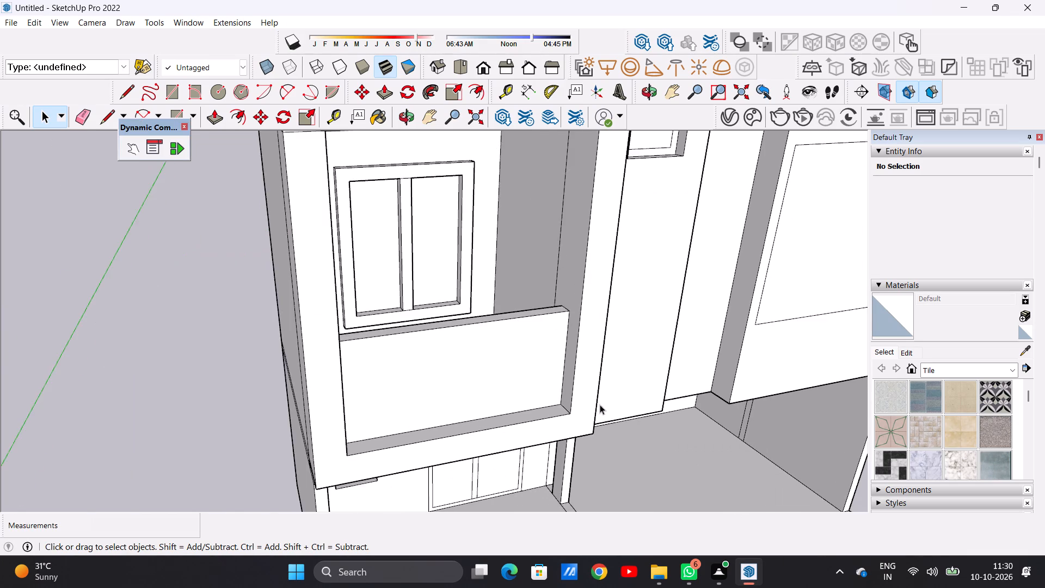
scroll(600, 405, "down", 4)
middle_click_drag(550, 383, 542, 345)
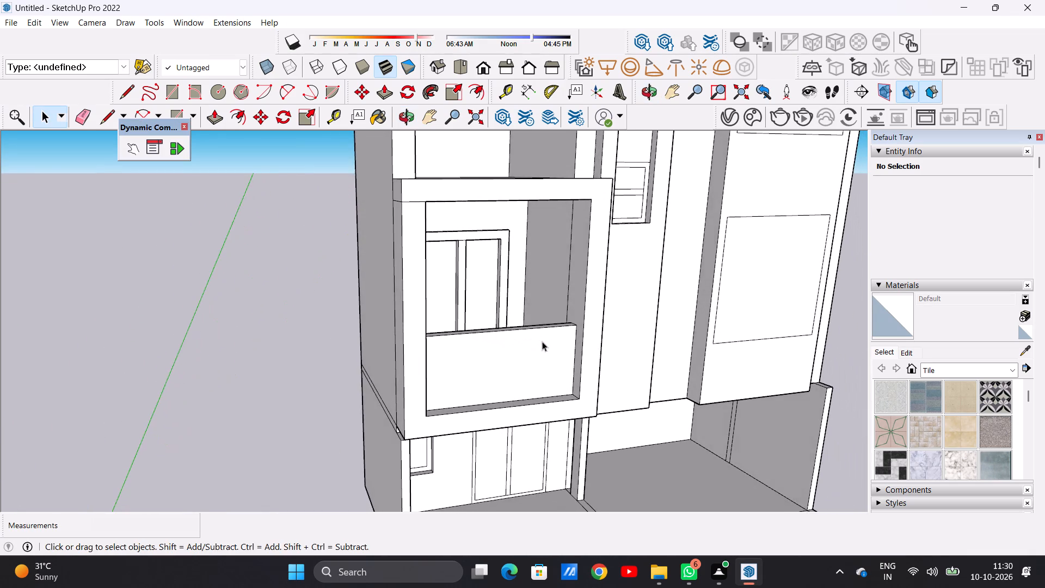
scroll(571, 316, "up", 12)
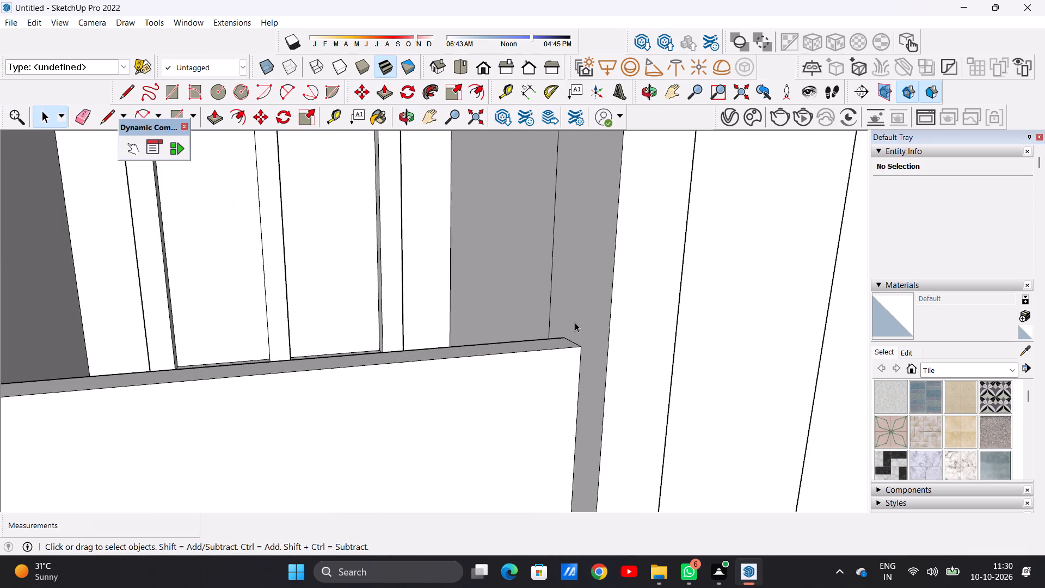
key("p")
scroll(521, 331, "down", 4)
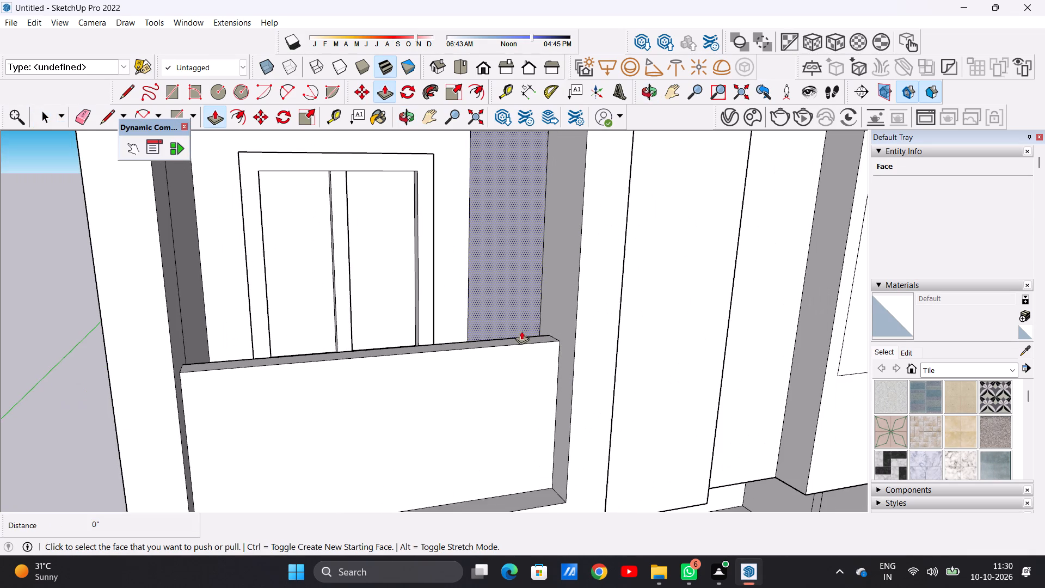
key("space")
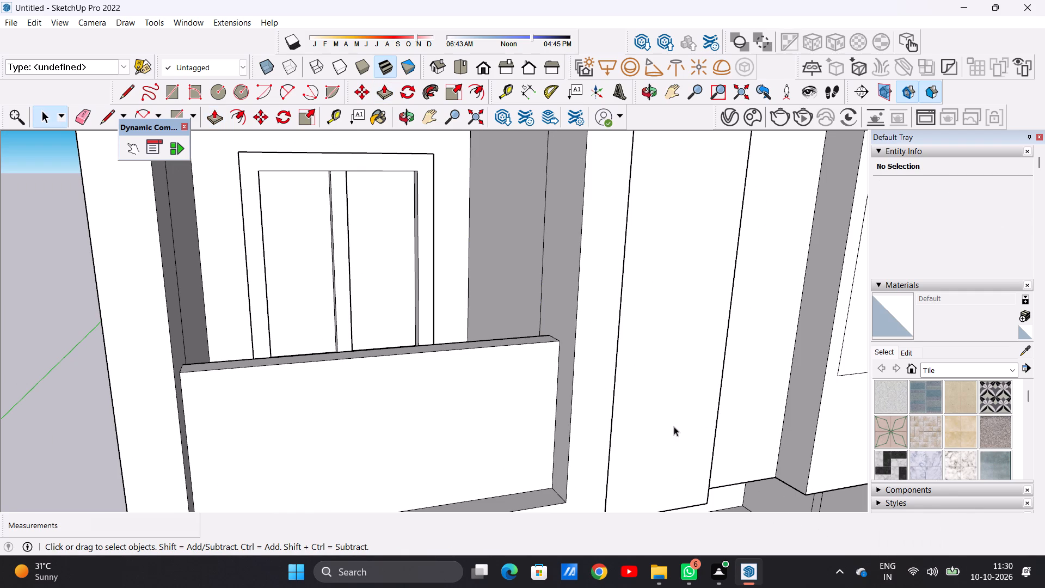
Draw a circle with a radius of about 3 1/8" on the bay's side wall, just above the middle of the parapet's end.
middle_click_drag(528, 338, 630, 354)
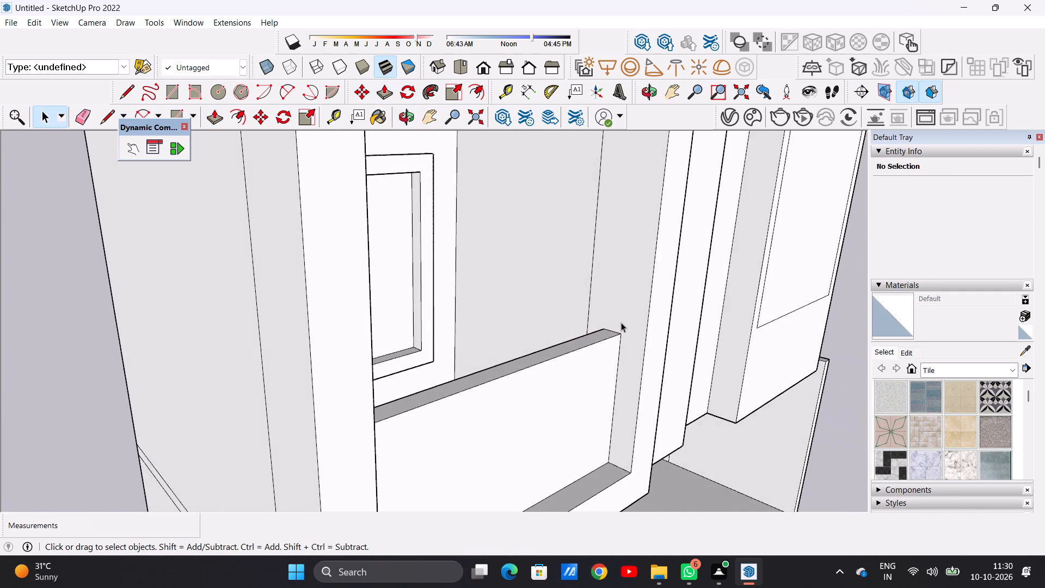
scroll(621, 322, "up", 6)
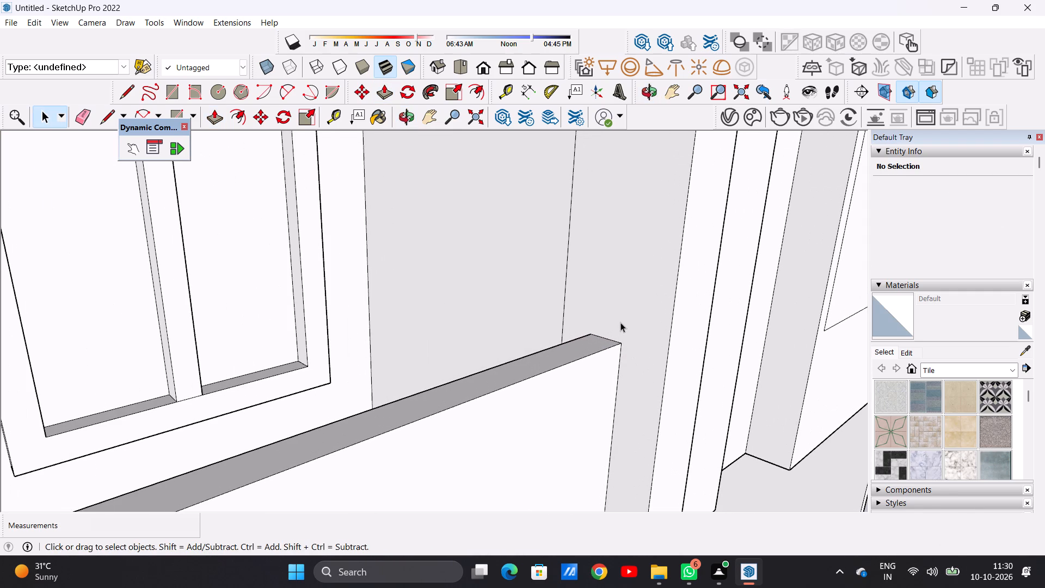
key("c")
scroll(604, 340, "up", 5)
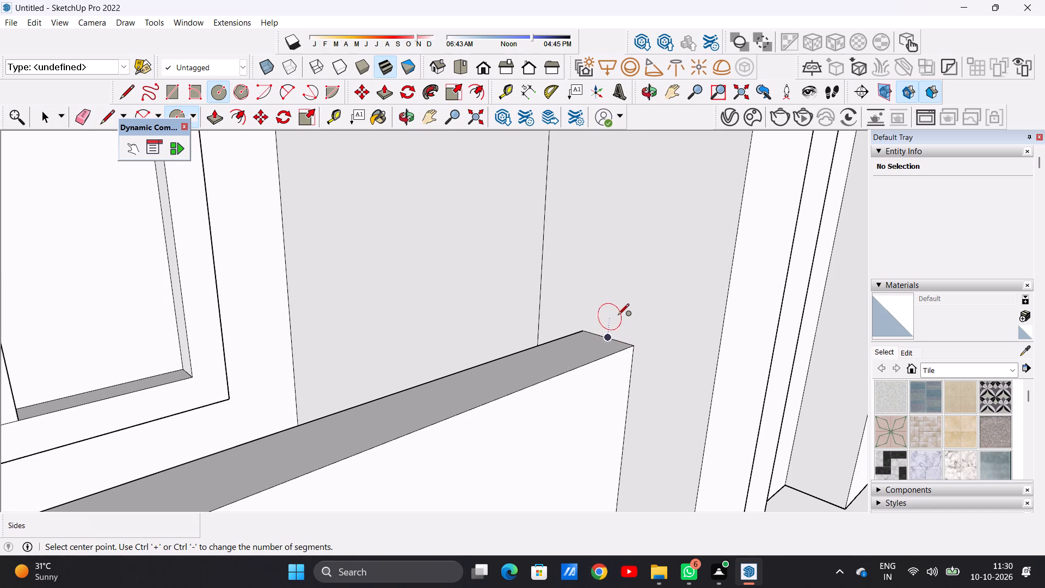
left_click(618, 308)
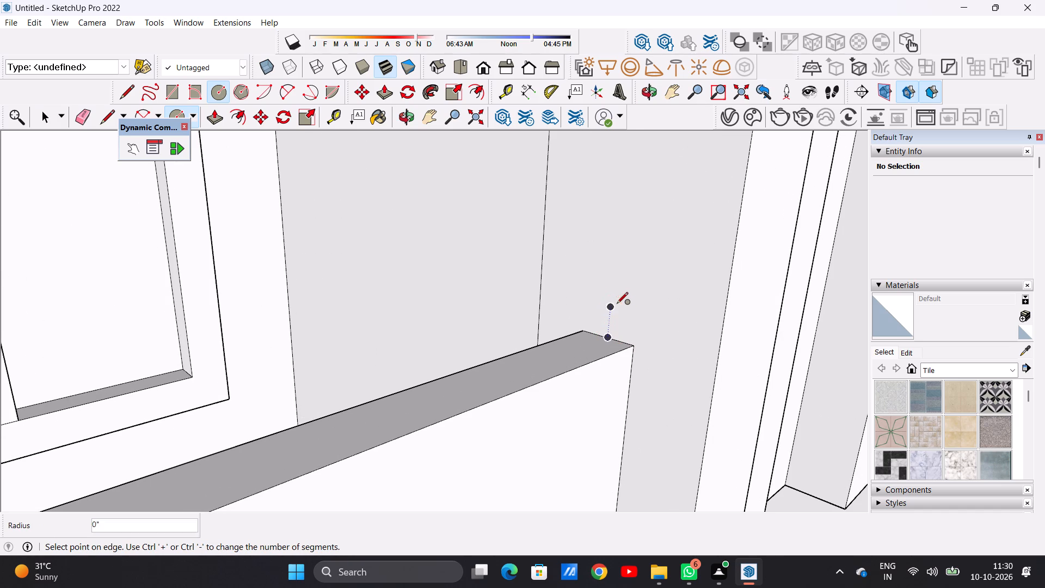
left_click(610, 296)
Extrude the circle above the parapet about 21' 2" across the lowest bay to its opposite side wall as a round handrail.
key("space")
type("P")
scroll(610, 305, "up", 4)
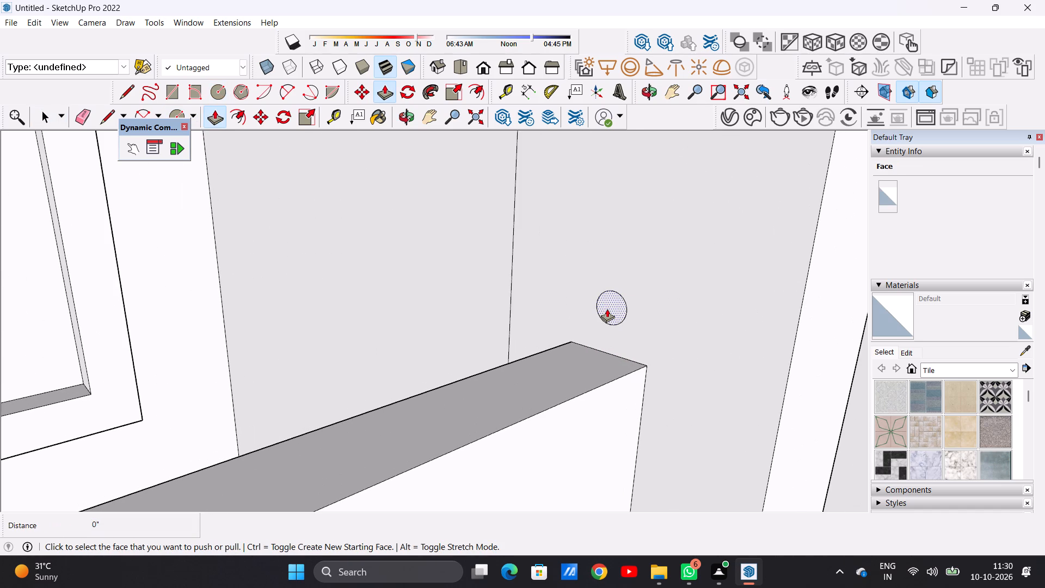
left_click(607, 309)
scroll(493, 338, "down", 14)
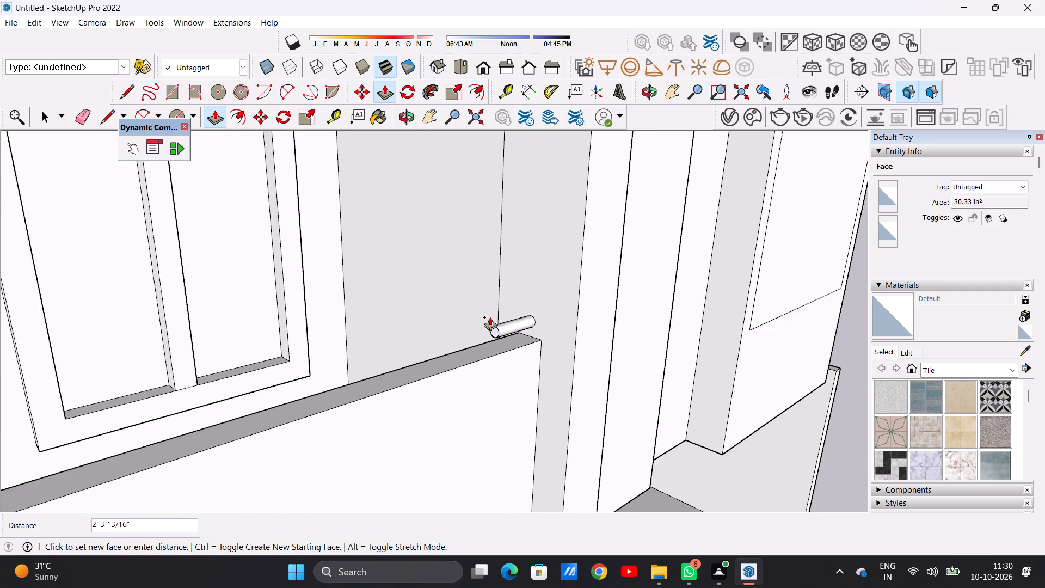
scroll(490, 317, "down", 4)
middle_click_drag(409, 333, 261, 311)
scroll(264, 313, "down", 4)
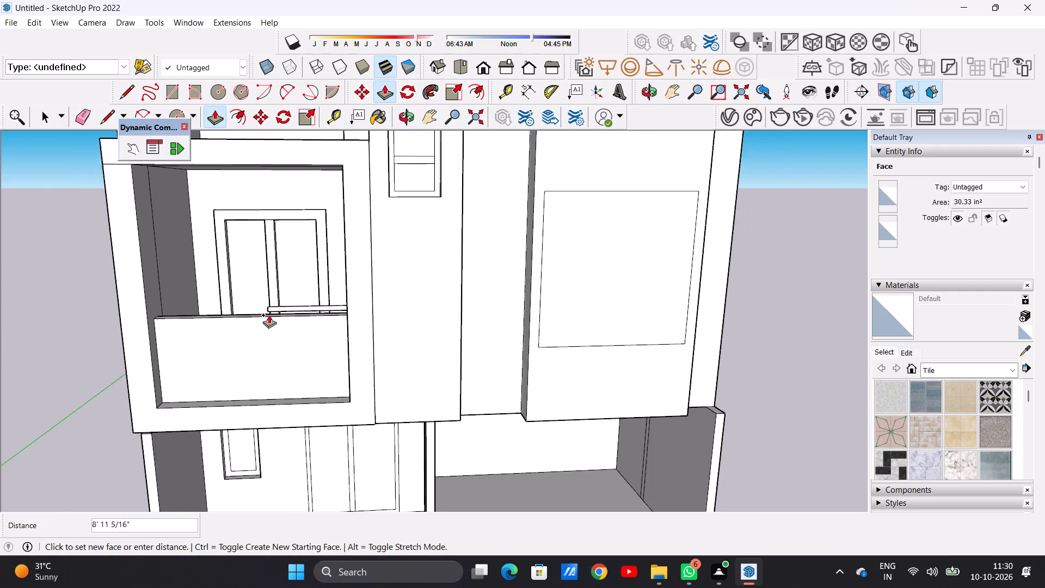
scroll(269, 315, "down", 3)
scroll(205, 297, "up", 10)
scroll(203, 352, "down", 3)
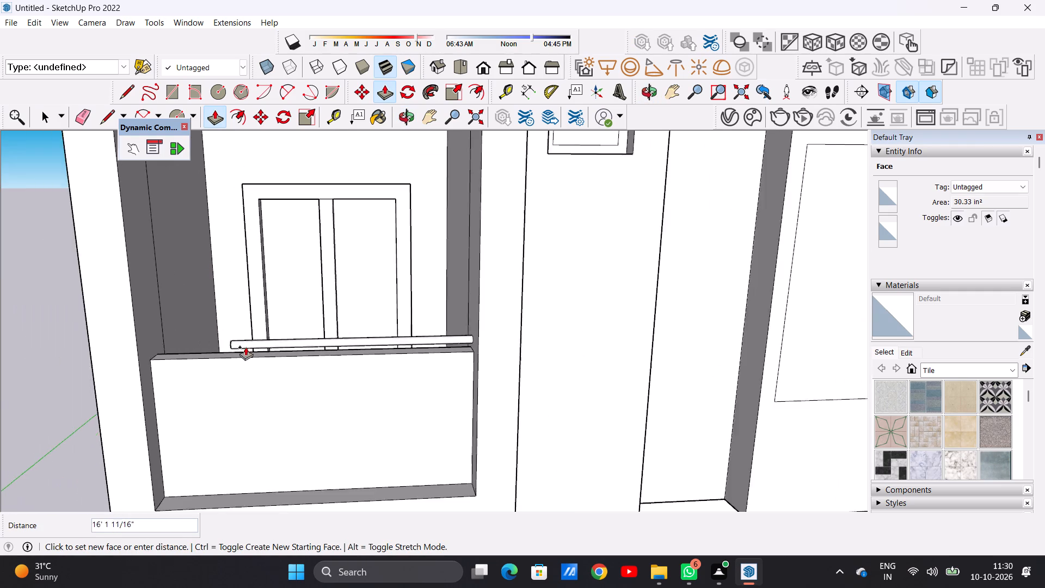
scroll(245, 347, "down", 6)
scroll(231, 316, "up", 12)
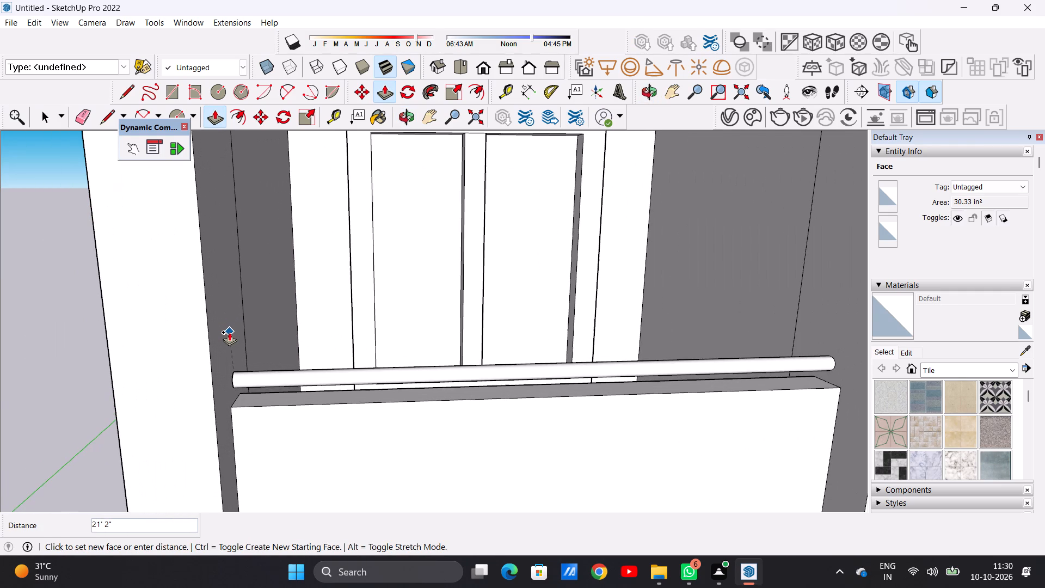
left_click(229, 332)
key("space")
Pull the back wall of the bay directly above the framed bay forward by about 6' 6 15/16".
scroll(375, 395, "down", 20)
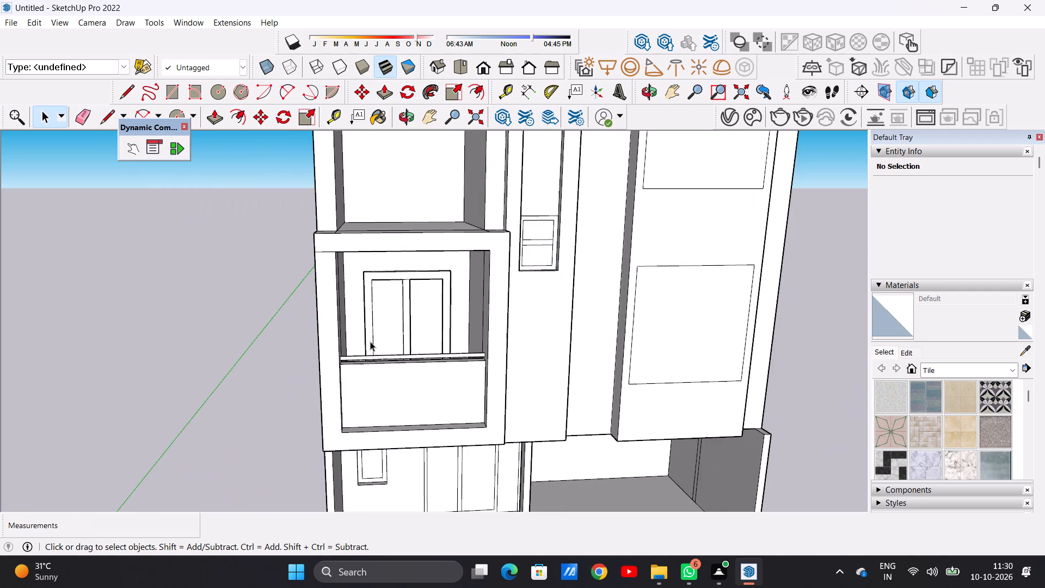
middle_click_drag(398, 379, 425, 429)
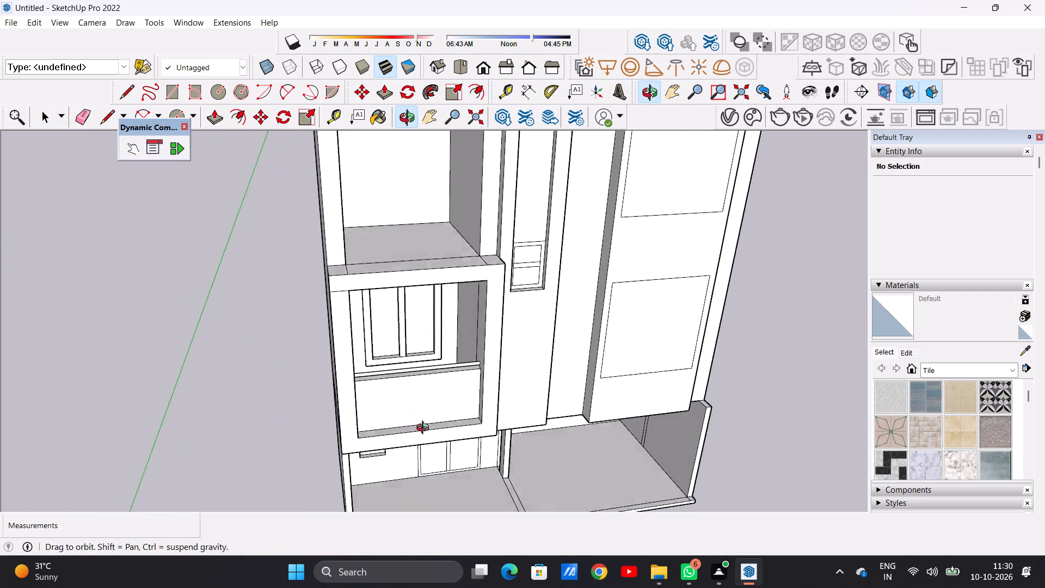
middle_click_drag(425, 429, 403, 394)
scroll(392, 400, "down", 9)
scroll(398, 310, "down", 3)
middle_click_drag(403, 305, 391, 335)
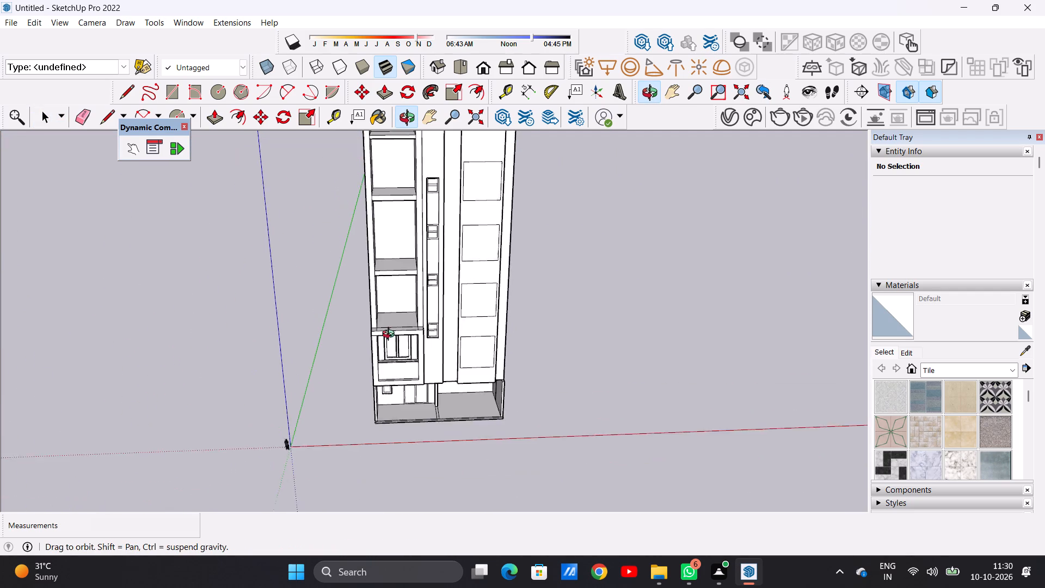
middle_click_drag(391, 335, 377, 396)
scroll(408, 308, "up", 5)
middle_click_drag(399, 313, 354, 245)
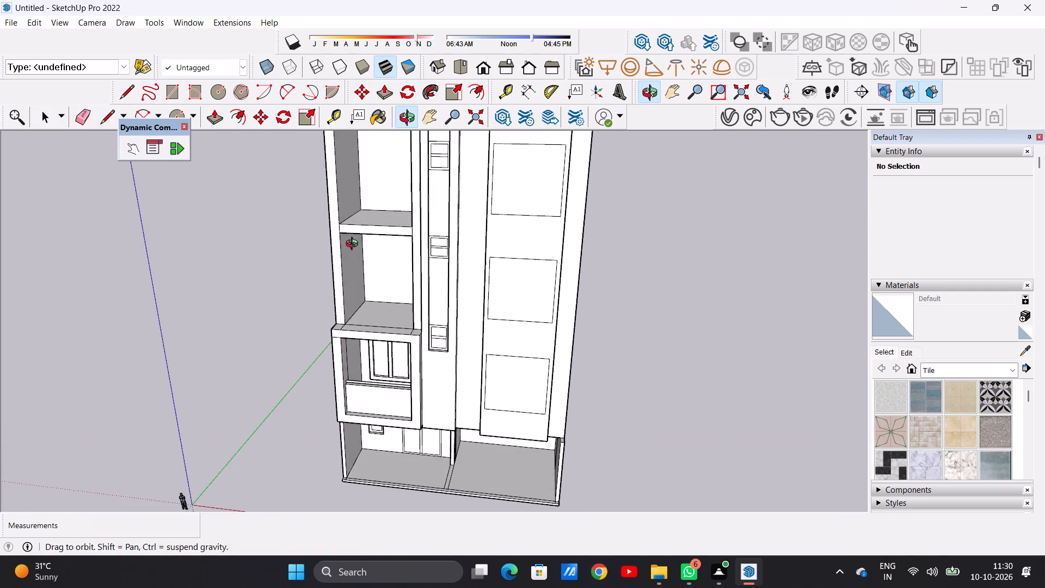
middle_click_drag(354, 245, 354, 244)
scroll(396, 250, "up", 10)
key("p")
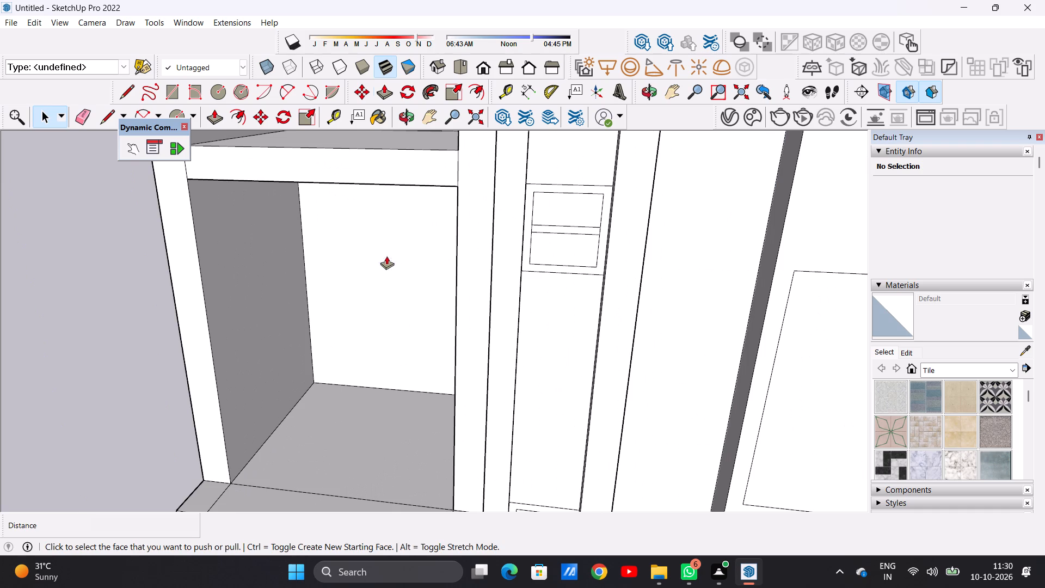
scroll(382, 247, "up", 3)
left_click(382, 247)
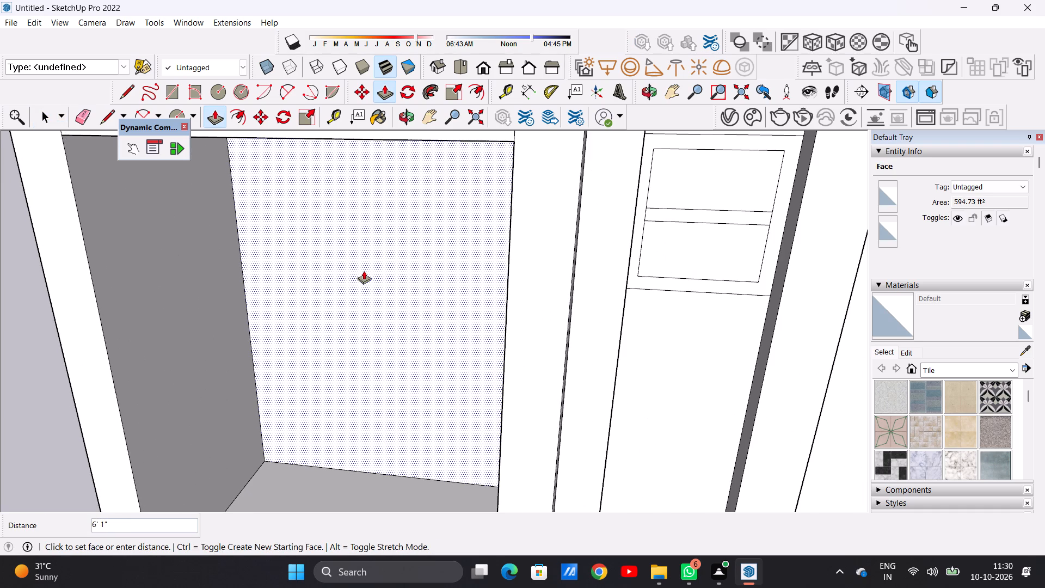
left_click(362, 273)
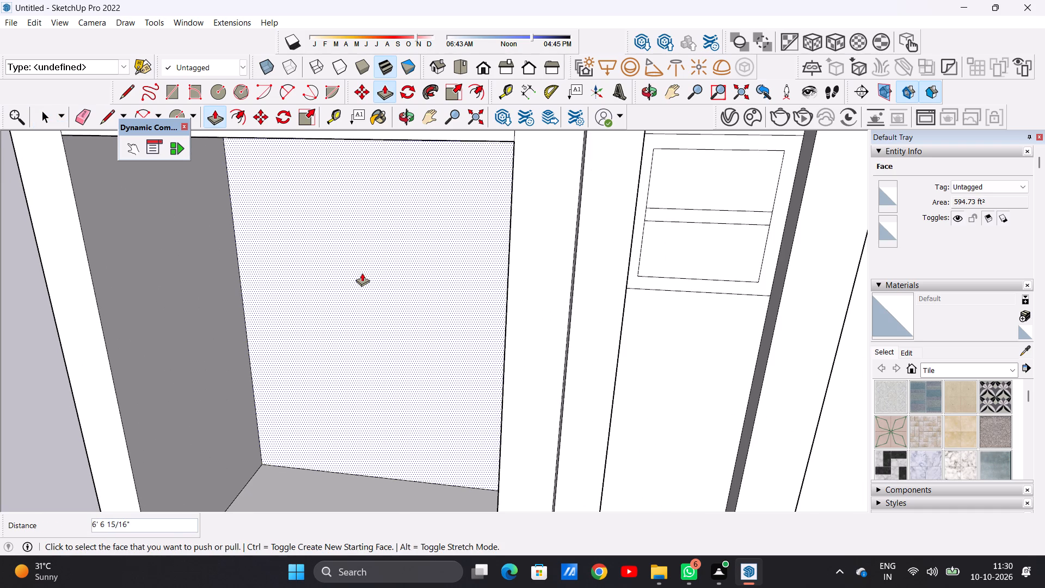
key("space")
Draw a window rectangle about 16' 2 7/16" by 12' 11" on the back wall of the bay above the framed one.
scroll(364, 330, "down", 11)
middle_click_drag(343, 317, 390, 279)
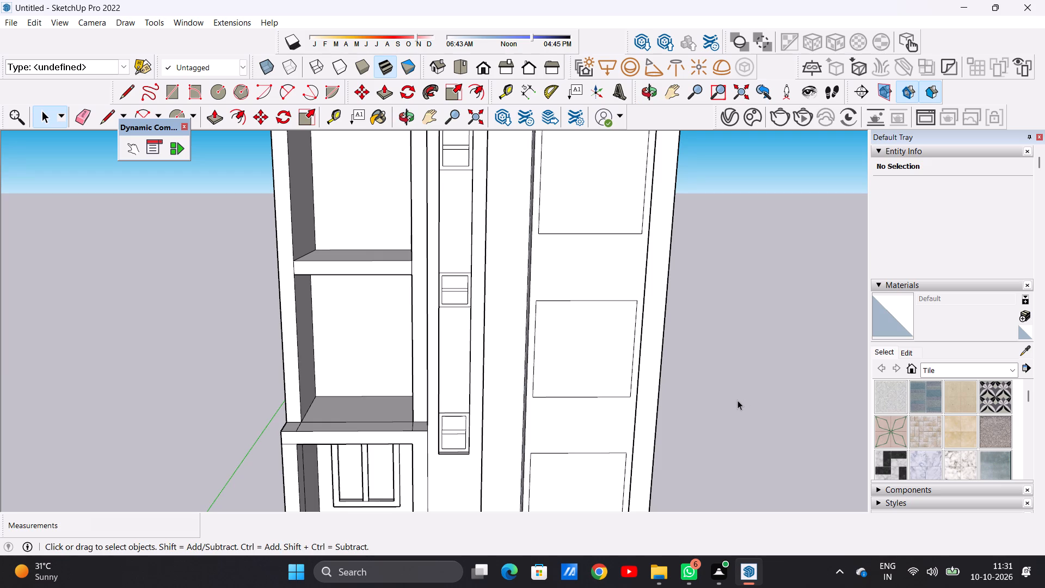
scroll(407, 340, "down", 2)
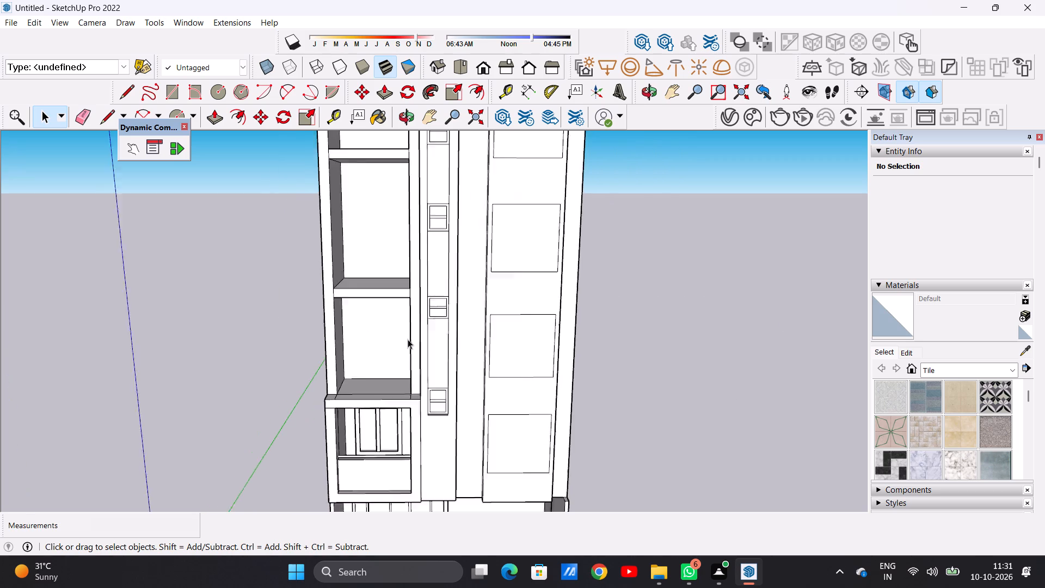
scroll(408, 339, "down", 7)
scroll(394, 367, "up", 6)
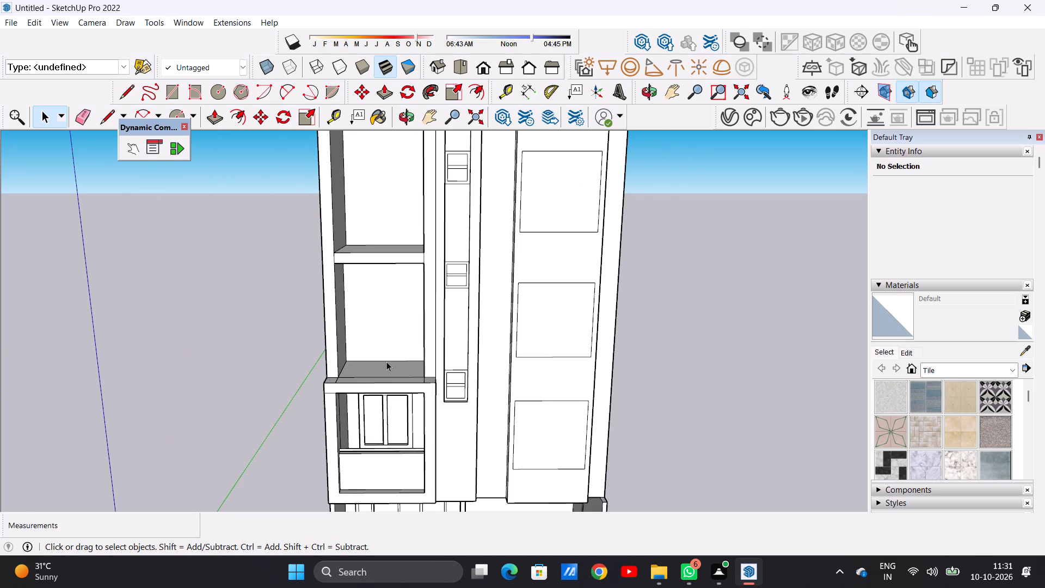
scroll(401, 338, "down", 3)
middle_click_drag(397, 329, 384, 302)
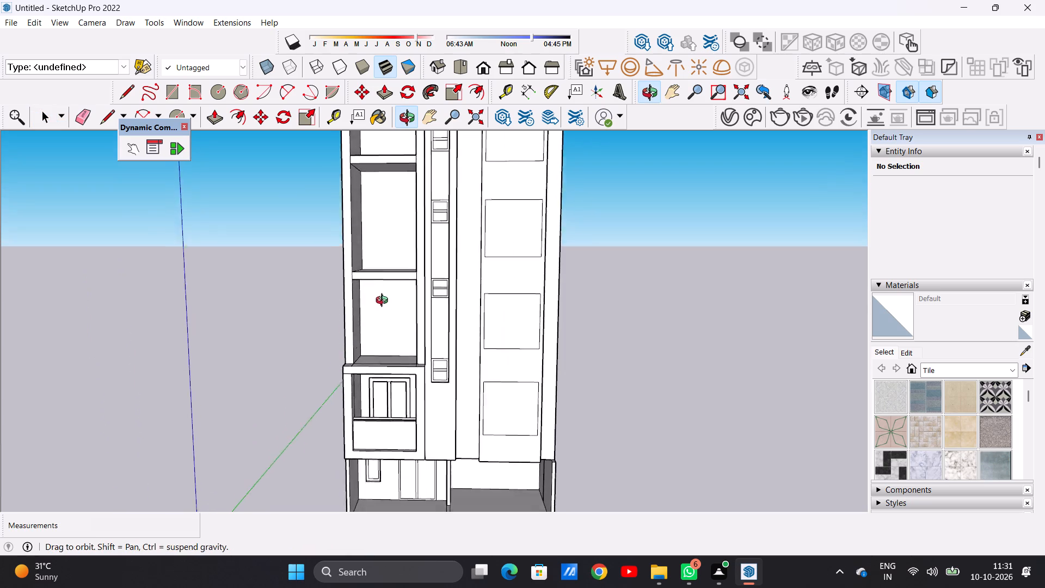
middle_click_drag(384, 302, 382, 271)
scroll(377, 301, "up", 1)
middle_click_drag(378, 301, 391, 329)
scroll(396, 327, "up", 10)
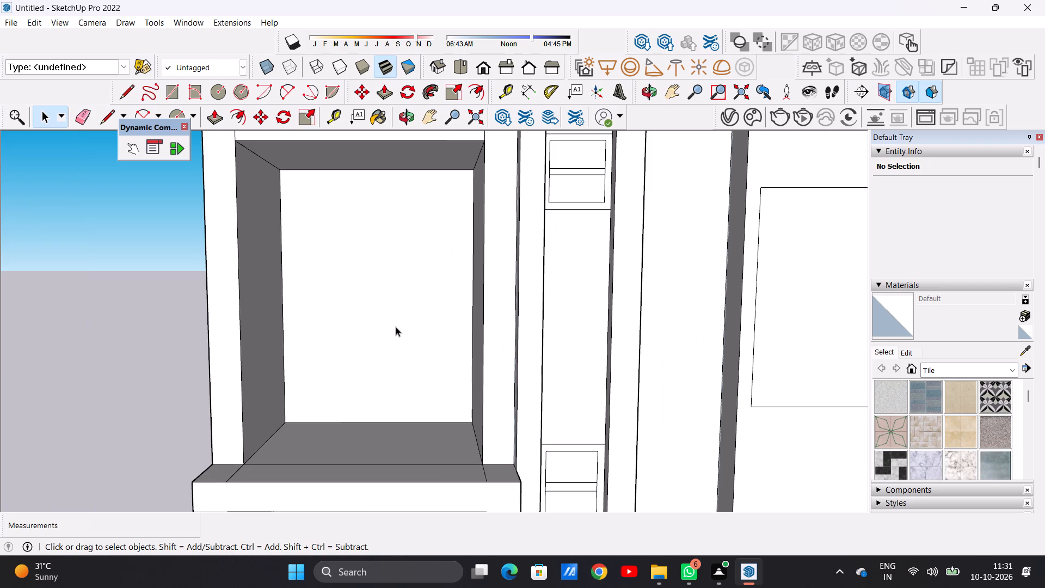
key("r")
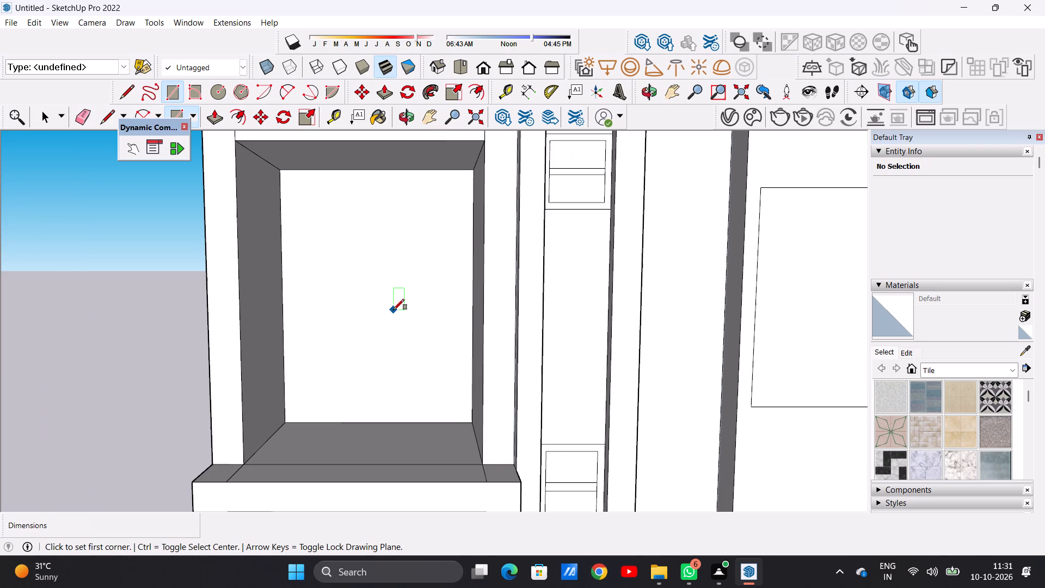
scroll(394, 310, "down", 3)
middle_click_drag(401, 332, 439, 366)
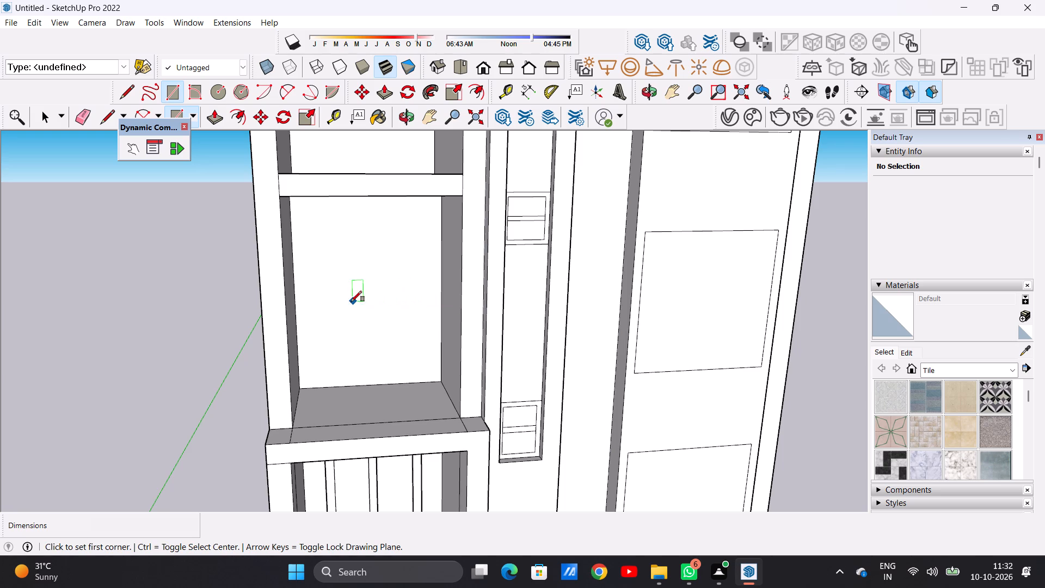
middle_click_drag(333, 285, 294, 267)
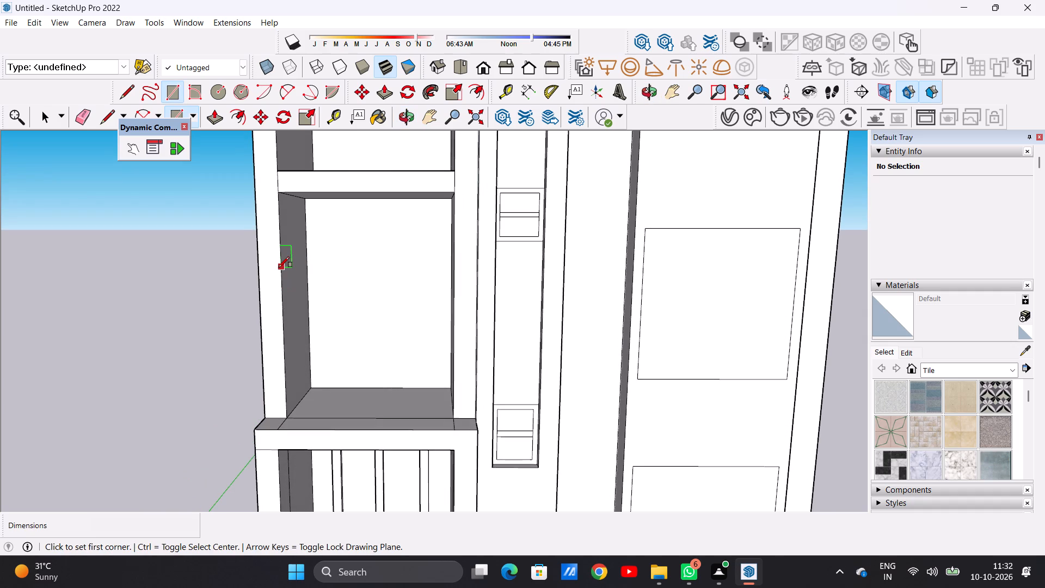
scroll(286, 279, "down", 10)
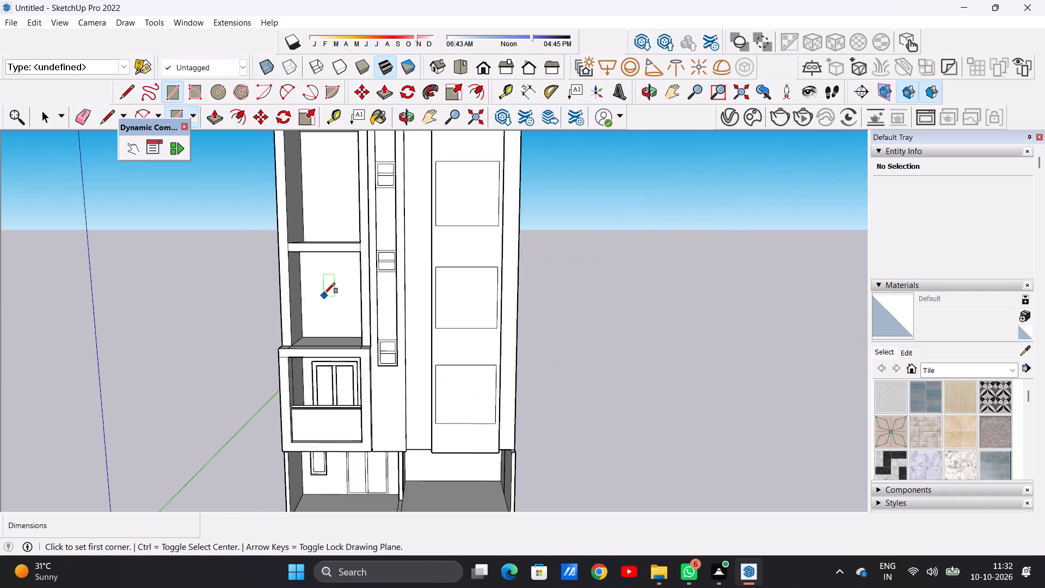
scroll(321, 273, "up", 11)
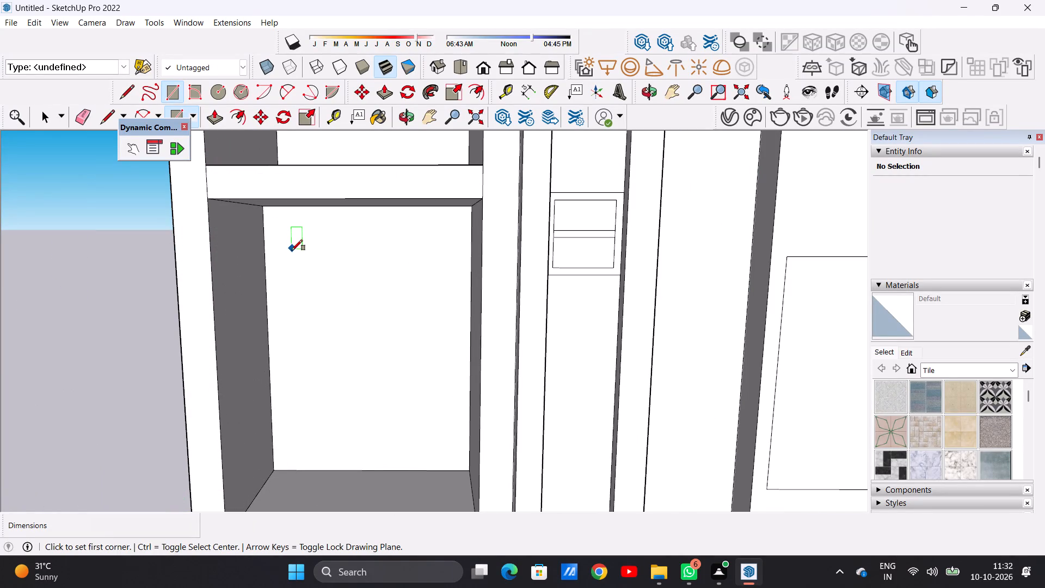
left_click(292, 250)
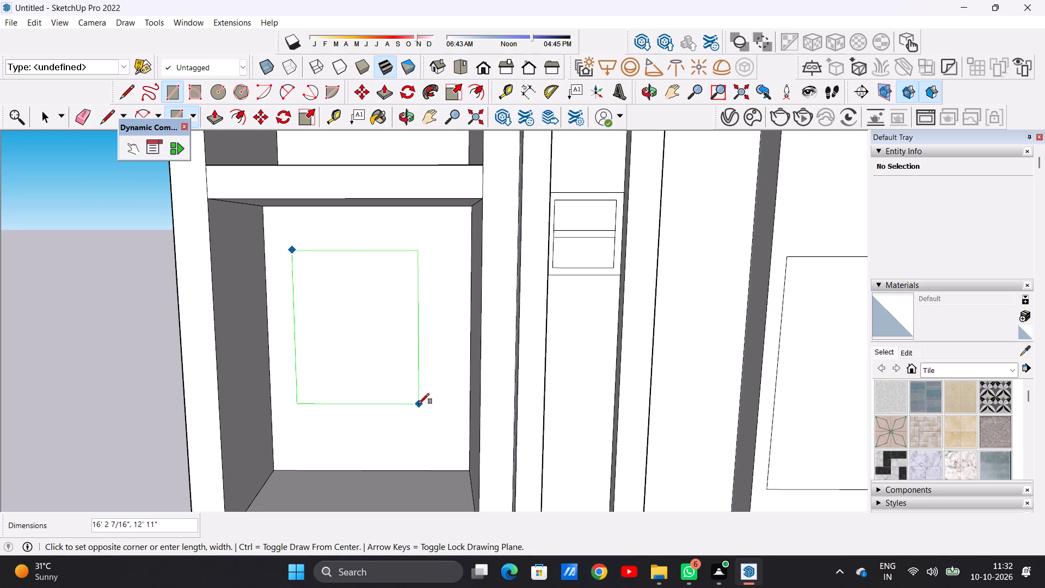
left_click(419, 404)
key("space")
Offset the new window rectangle inward by about 1' 2 7/8" to outline its frame.
type("OF")
scroll(312, 347, "down", 4)
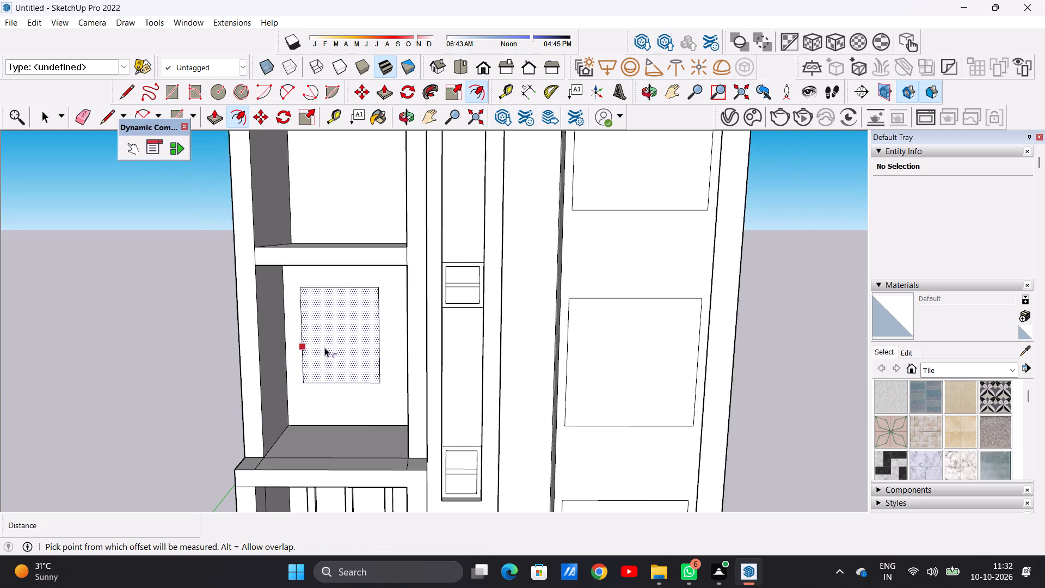
scroll(324, 347, "down", 7)
scroll(336, 327, "up", 11)
left_click(333, 323)
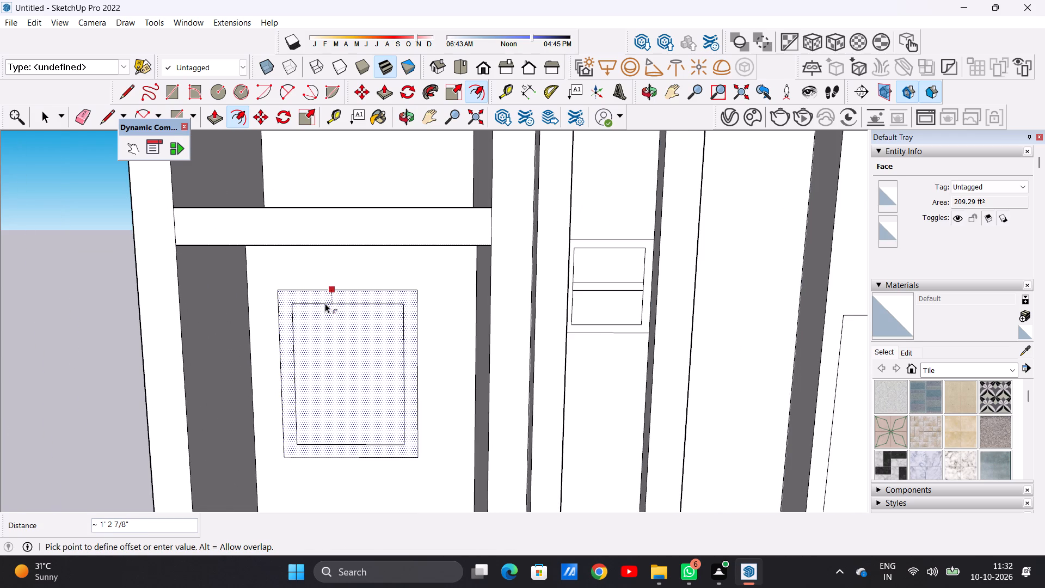
left_click(325, 303)
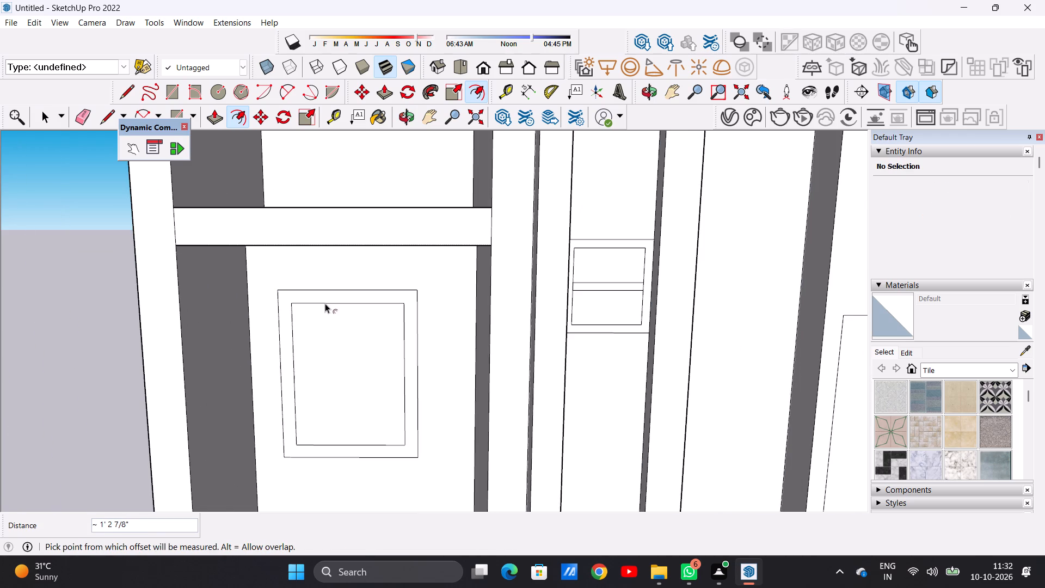
key("space")
Draw two closely spaced vertical lines down the middle of the inner window rectangle to outline a central mullion.
key("l")
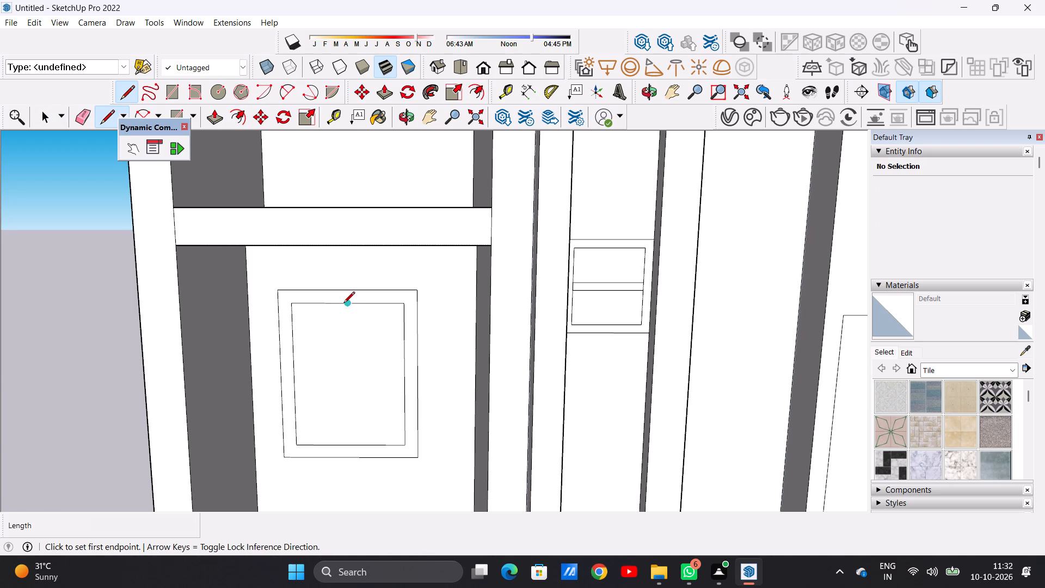
scroll(340, 304, "up", 6)
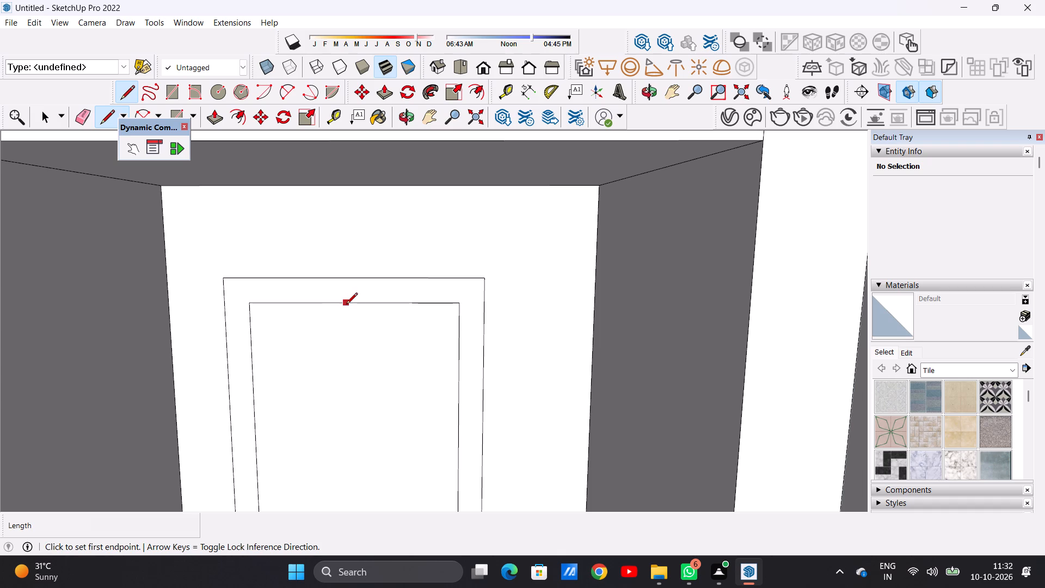
left_click(346, 305)
scroll(347, 340, "down", 9)
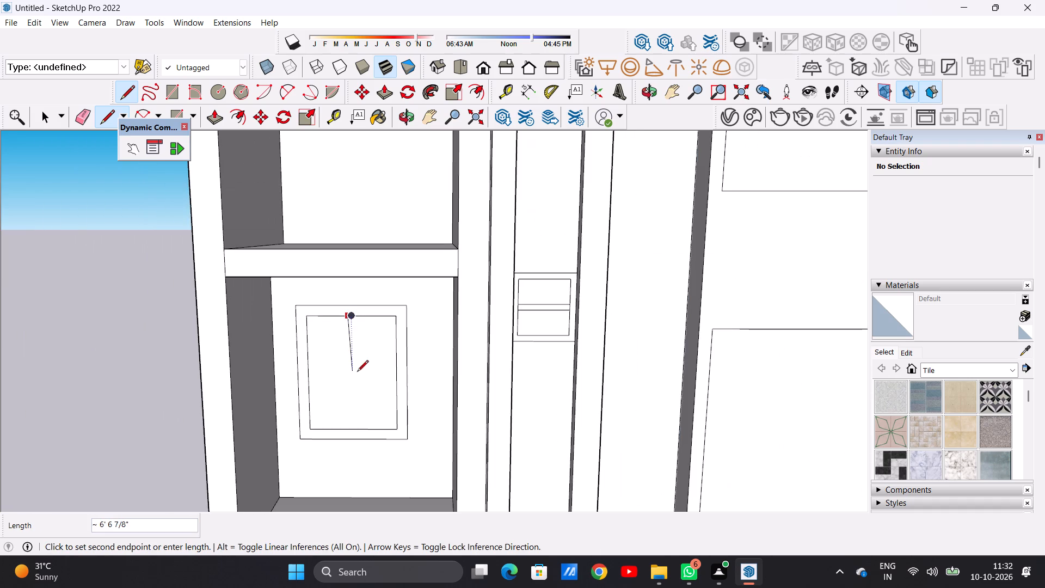
left_click(352, 428)
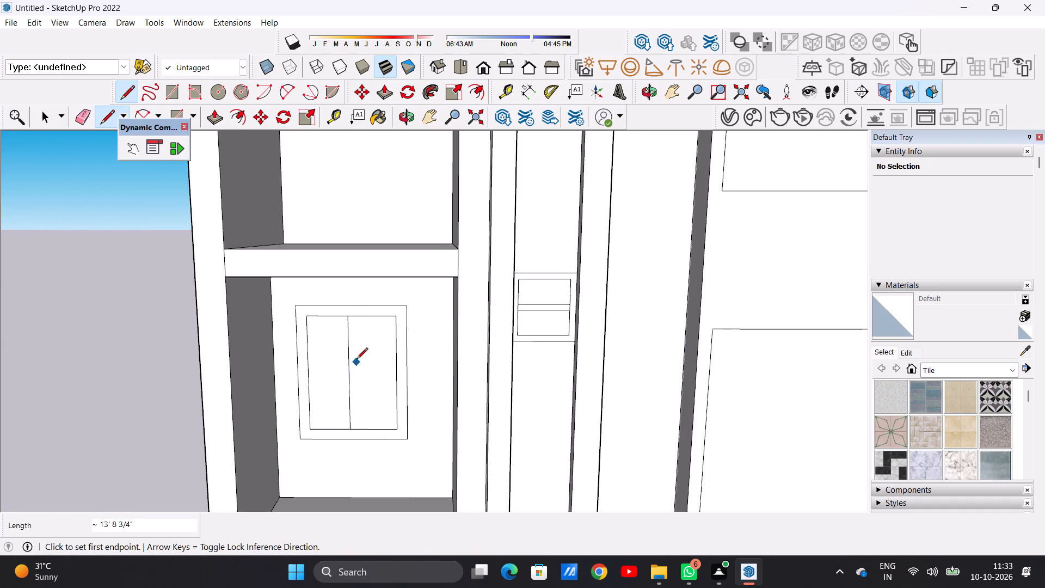
left_click(357, 317)
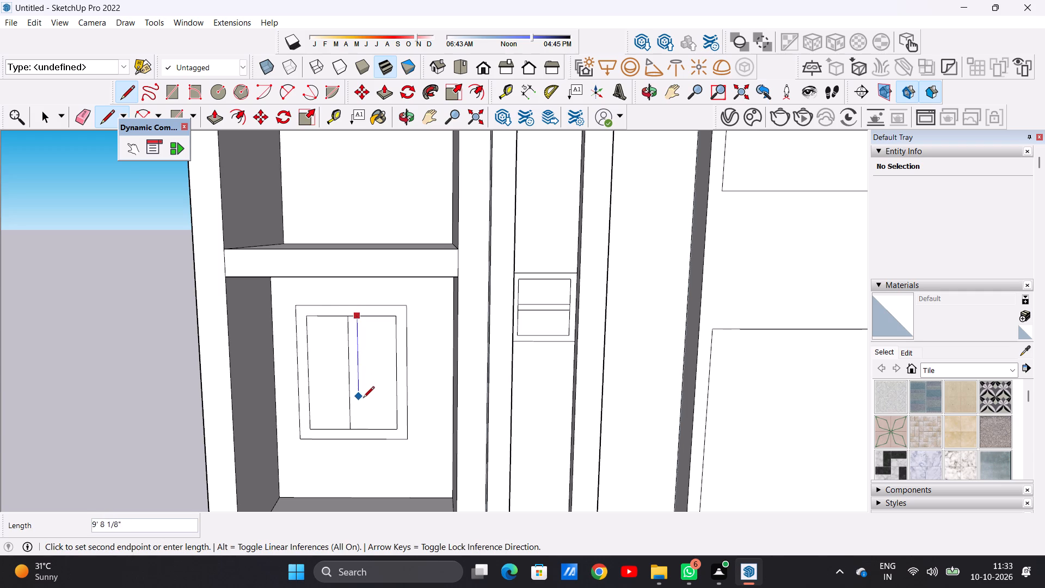
left_click(362, 425)
key("space")
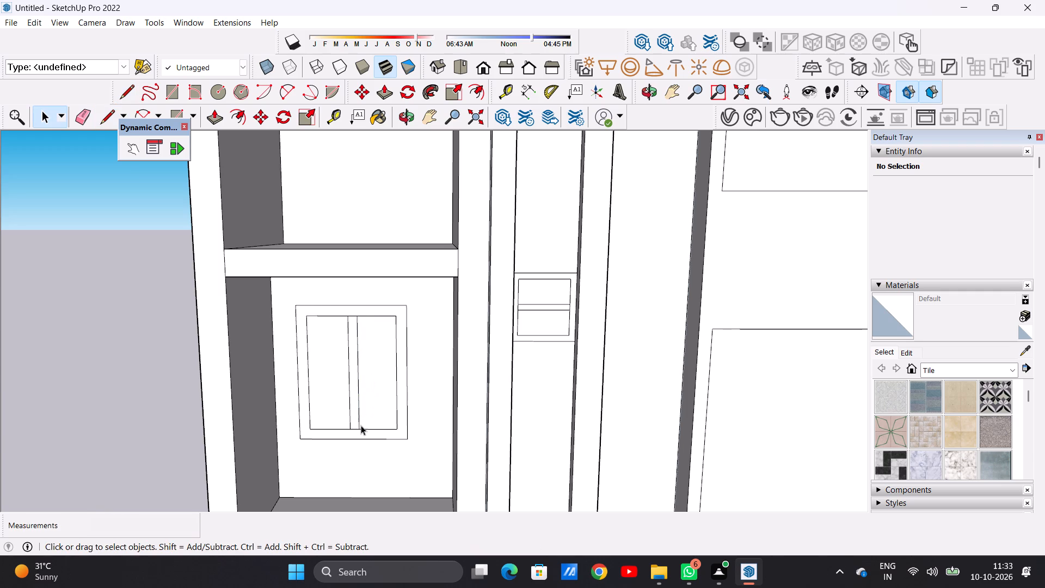
Pull the window frame outline in the bay above the framed one out from the wall by about 11 3/4".
scroll(324, 369, "down", 6)
scroll(385, 350, "up", 7)
middle_click_drag(379, 337, 366, 339)
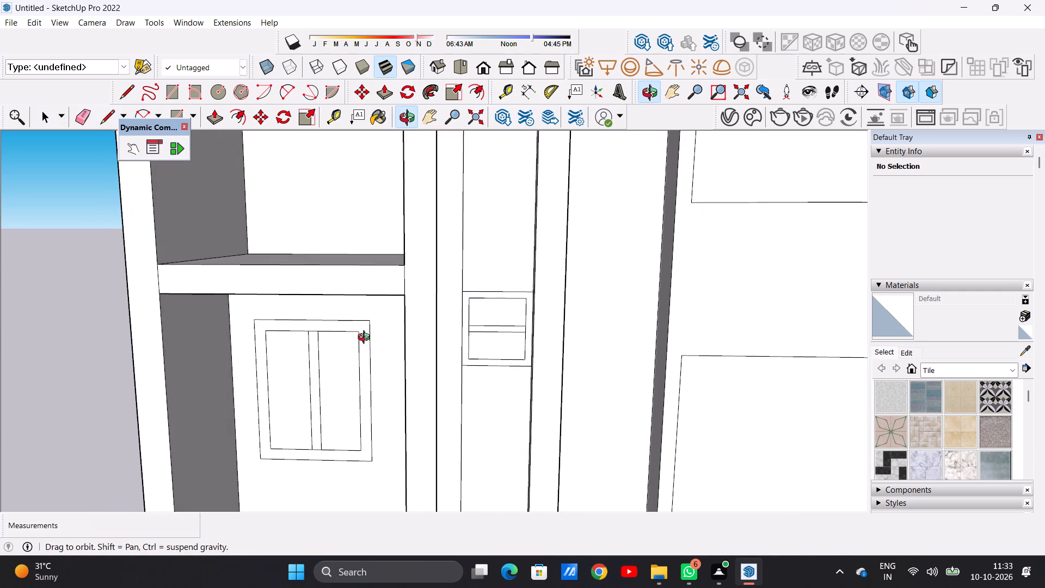
middle_click_drag(366, 339, 365, 339)
scroll(364, 338, "up", 6)
key("p")
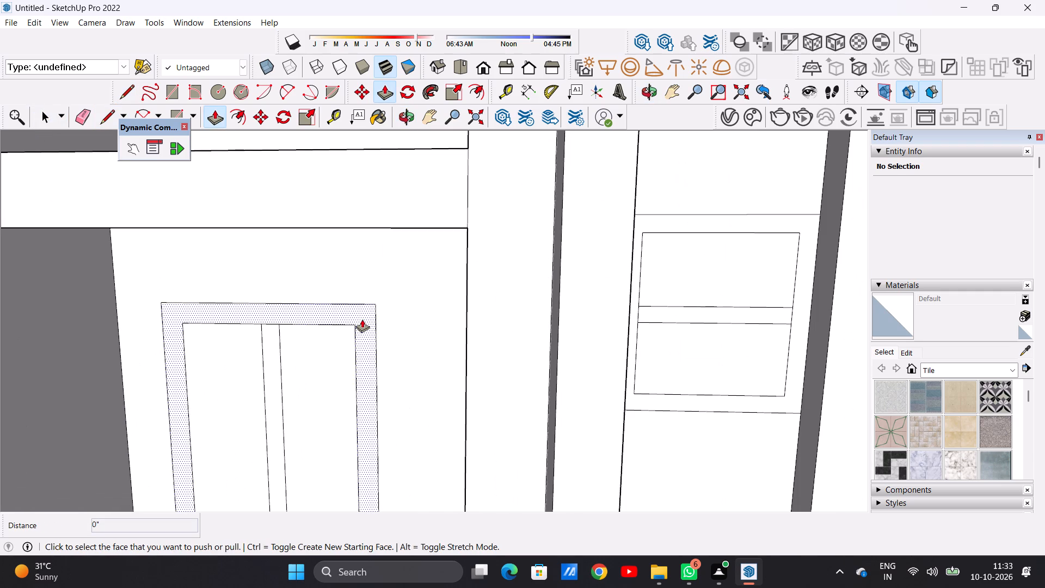
left_click(362, 319)
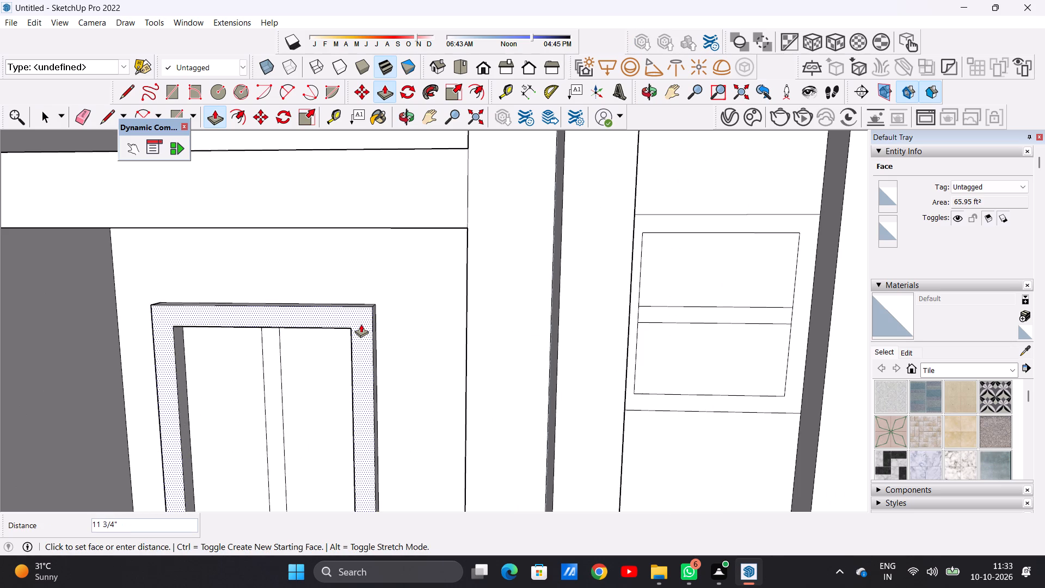
left_click(361, 324)
Pull the central mullion strip of the same window out about 11 3/4", flush with its frame.
scroll(361, 324, "down", 3)
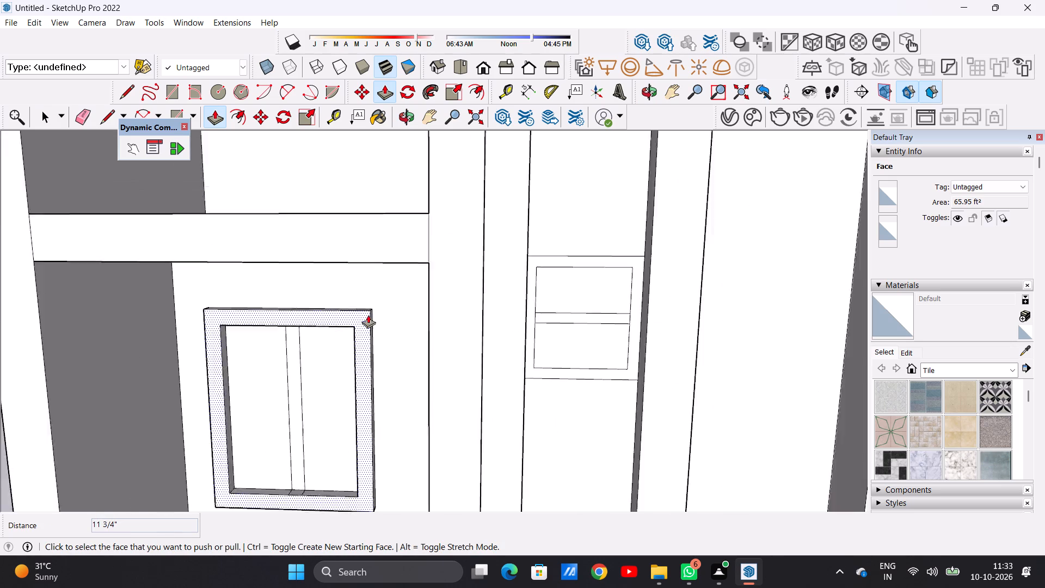
scroll(368, 315, "down", 5)
middle_click_drag(315, 359, 419, 341)
scroll(315, 359, "up", 7)
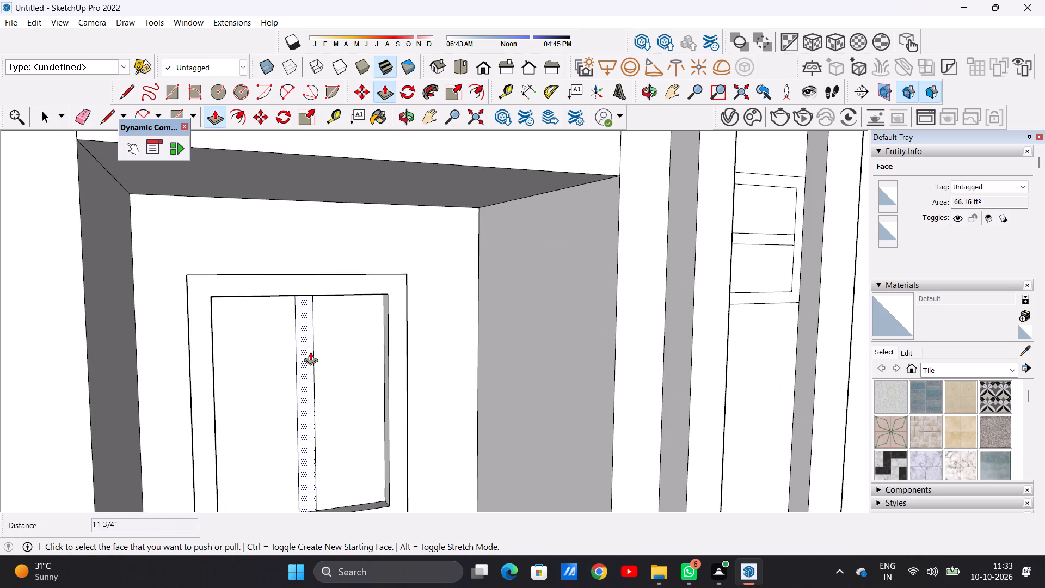
left_click(305, 339)
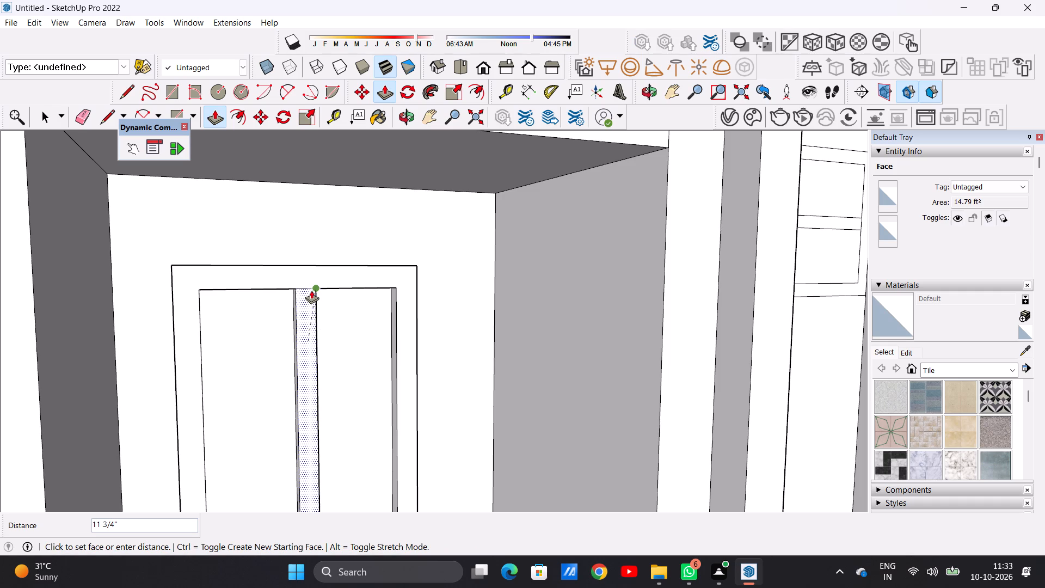
left_click(311, 290)
key("space")
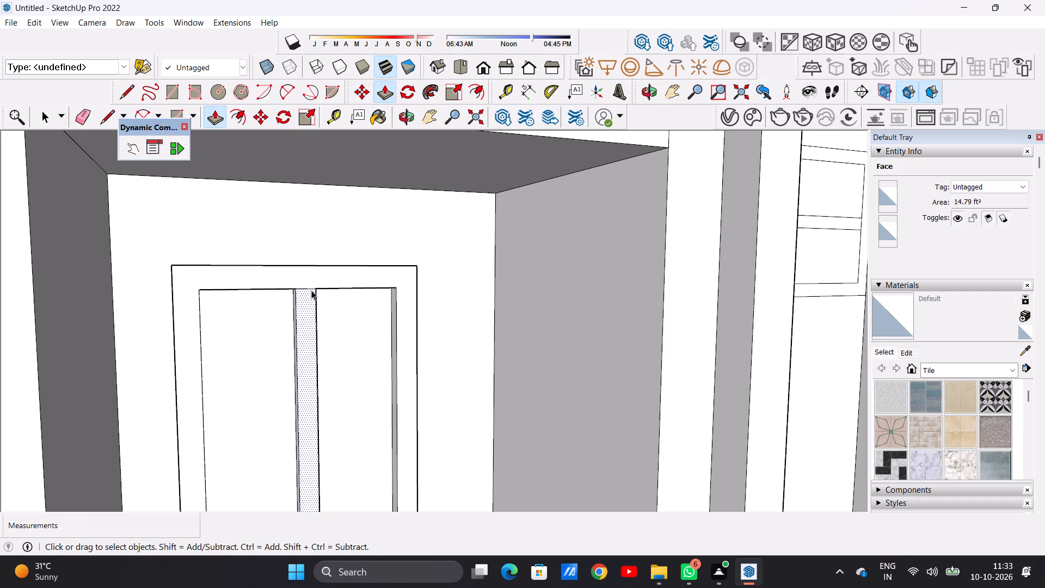
Draw a window rectangle about 20' 4 15/16" by 13' 7" on the back wall of the next bay up.
scroll(311, 290, "down", 13)
middle_click_drag(316, 303, 268, 307)
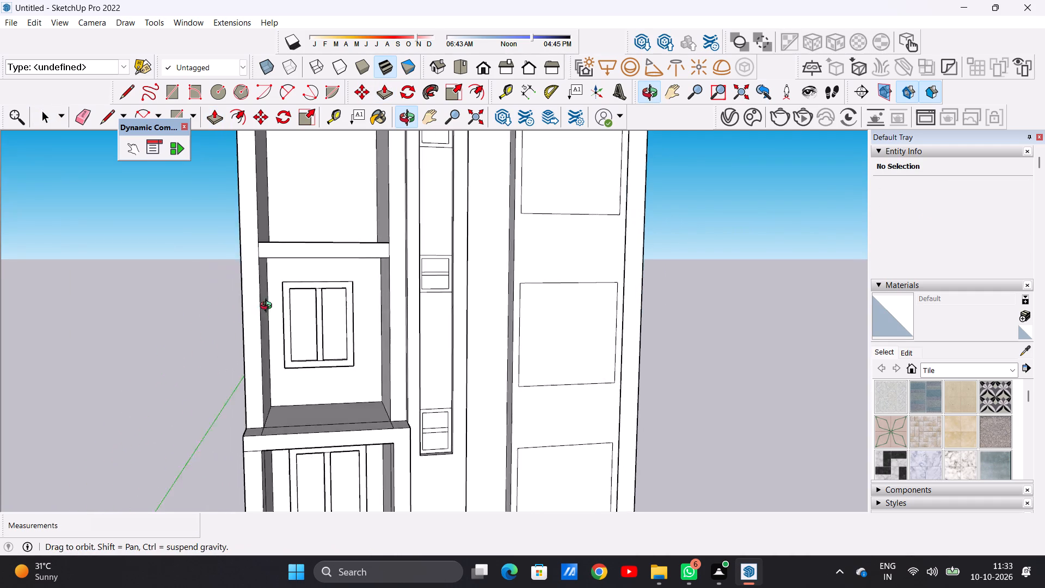
middle_click_drag(268, 307, 266, 313)
scroll(266, 313, "down", 17)
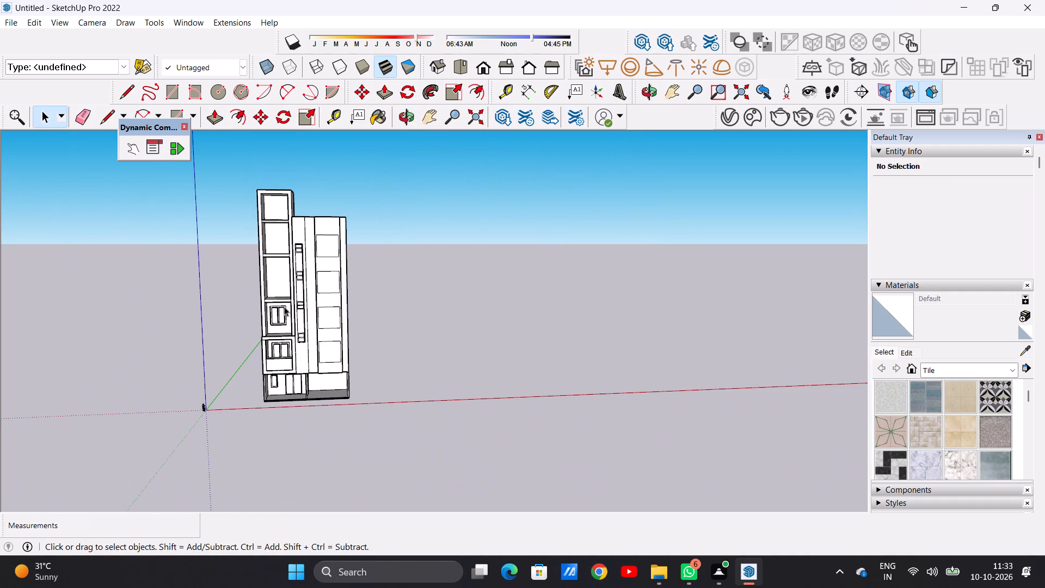
scroll(288, 310, "up", 14)
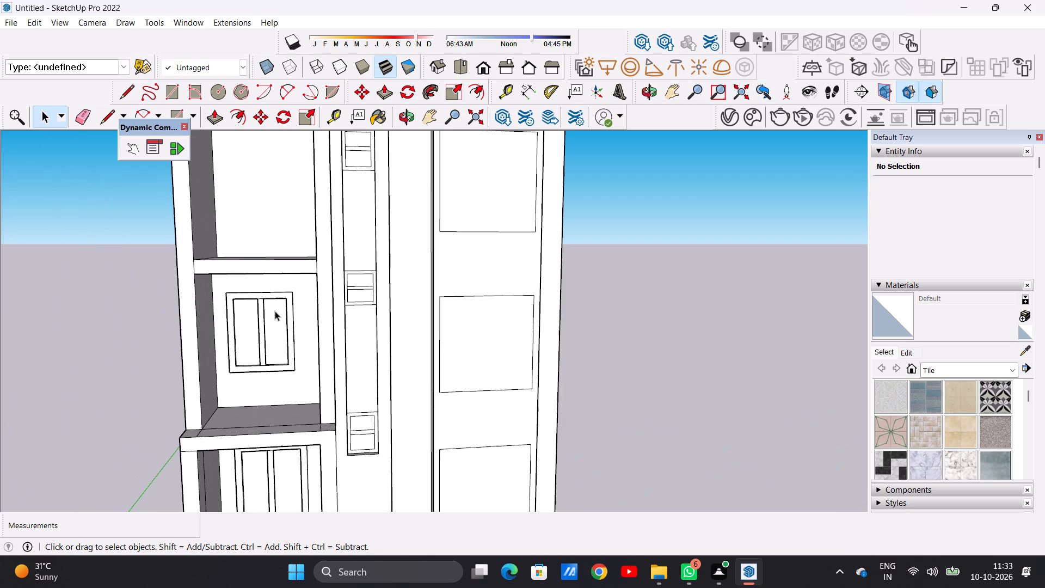
scroll(275, 311, "down", 13)
scroll(279, 259, "up", 8)
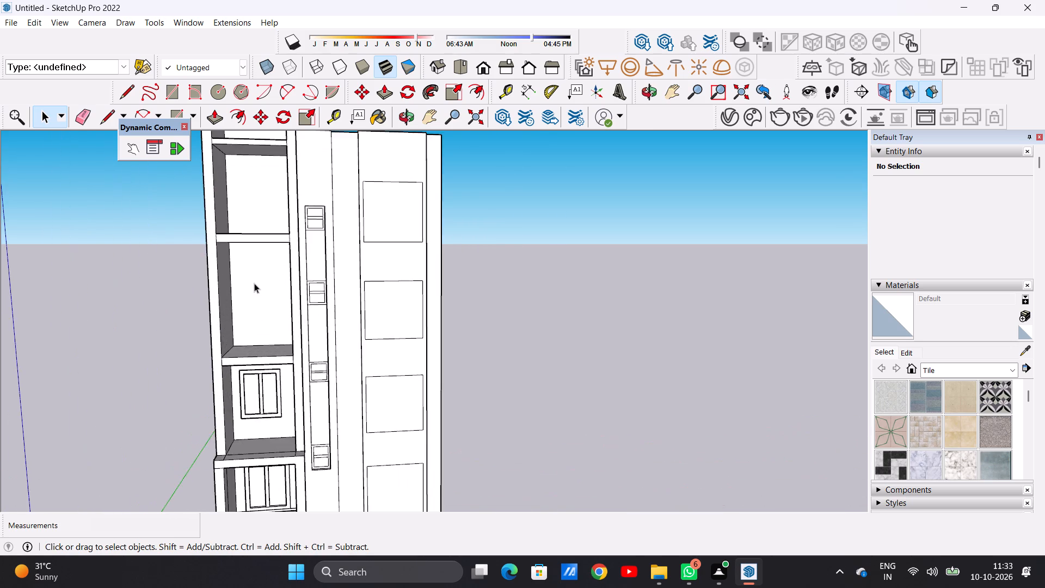
scroll(254, 284, "up", 5)
middle_click_drag(266, 274, 297, 290)
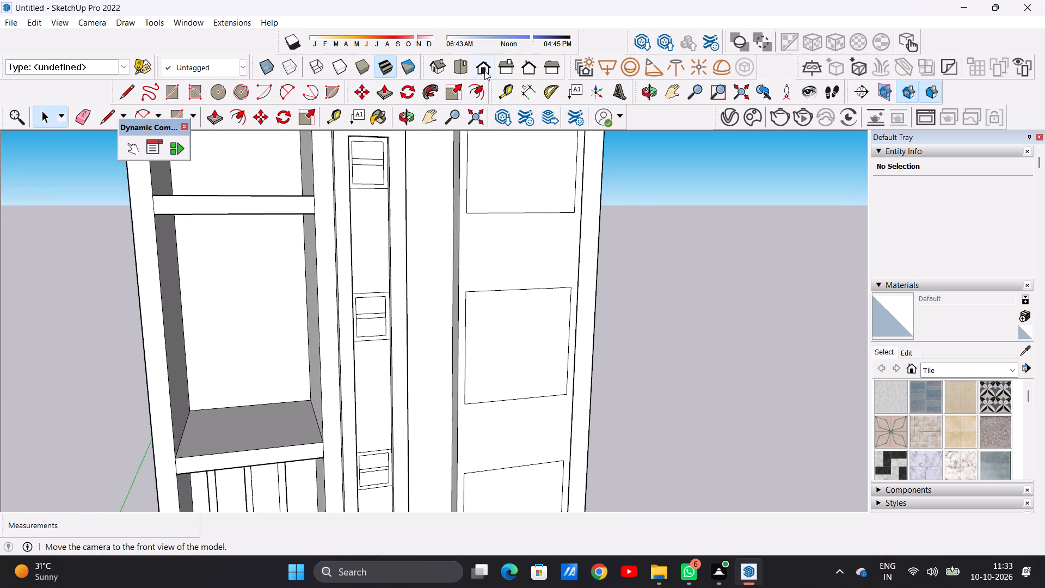
left_click(487, 70)
scroll(415, 253, "down", 2)
middle_click_drag(410, 333, 443, 342)
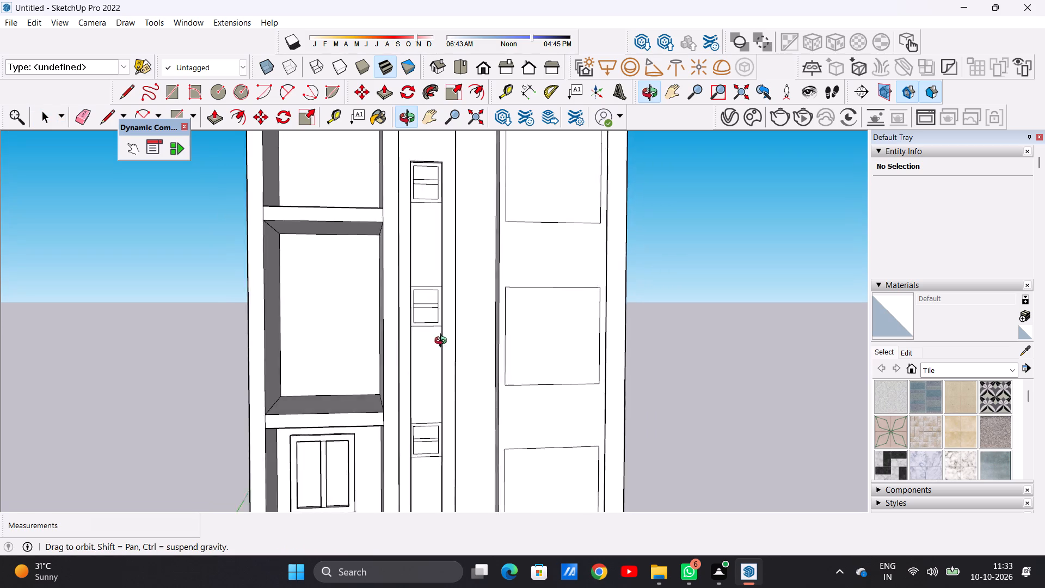
middle_click_drag(443, 342, 440, 373)
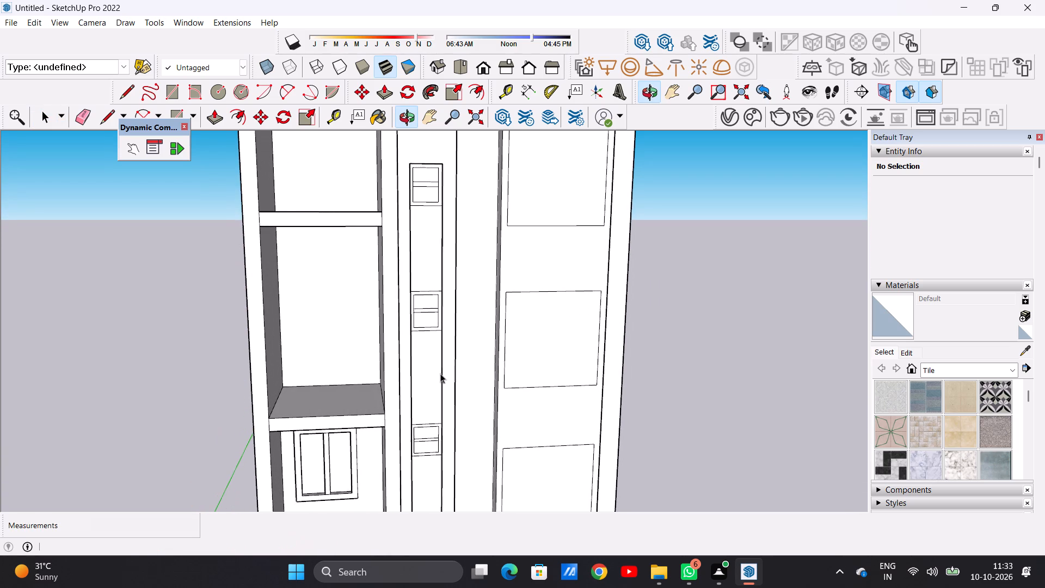
key("r")
scroll(318, 257, "up", 1)
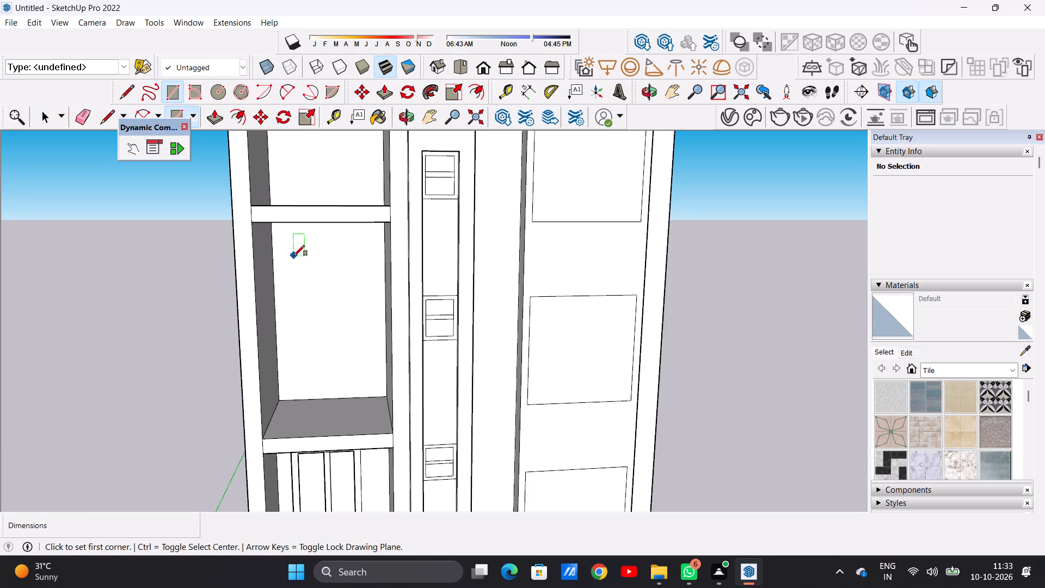
left_click(291, 256)
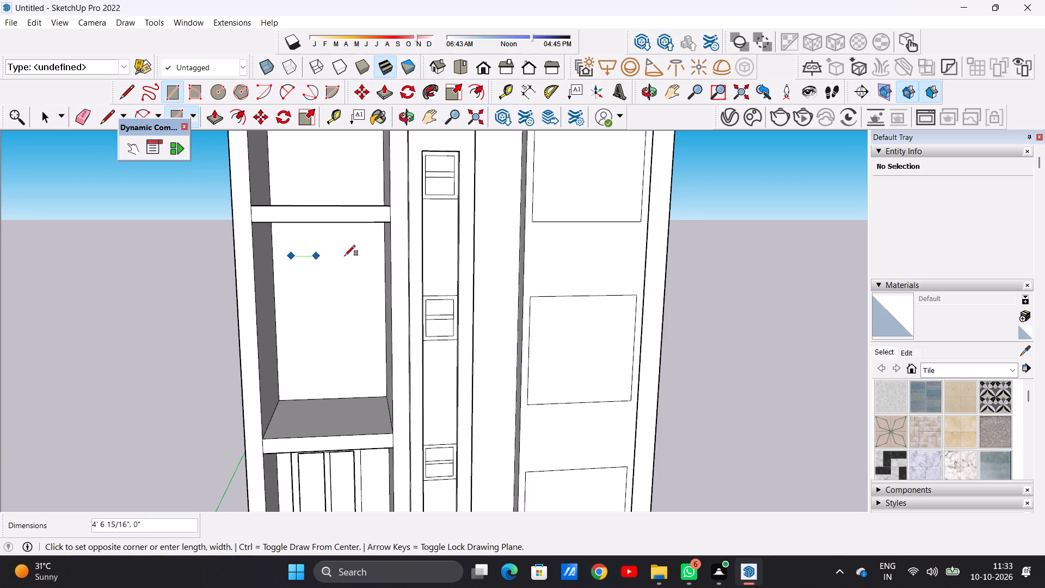
left_click(365, 359)
key("space")
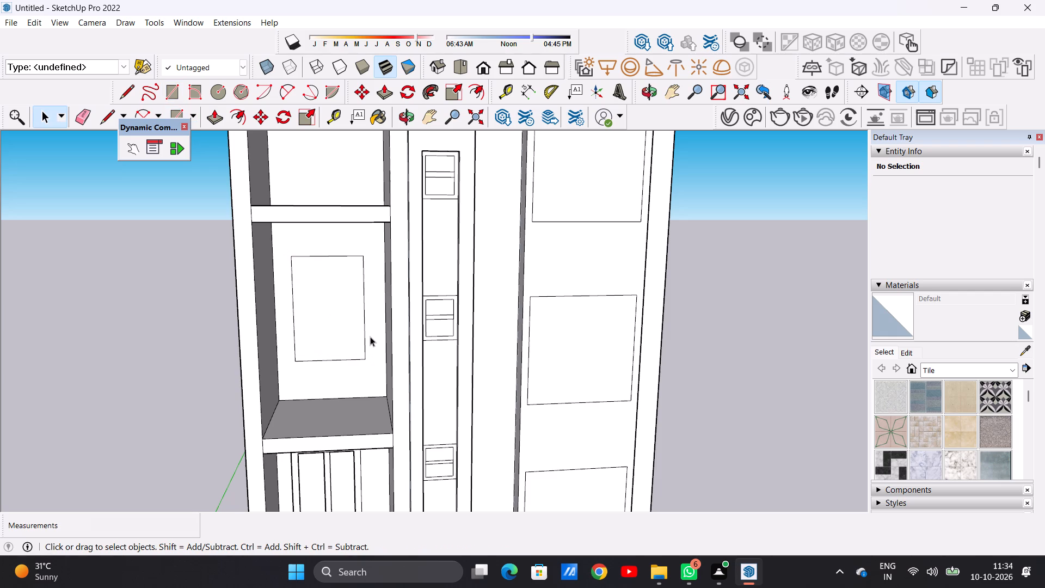
Offset the new window rectangle inward by about 1' 5 3/4" to outline its frame.
type("OF")
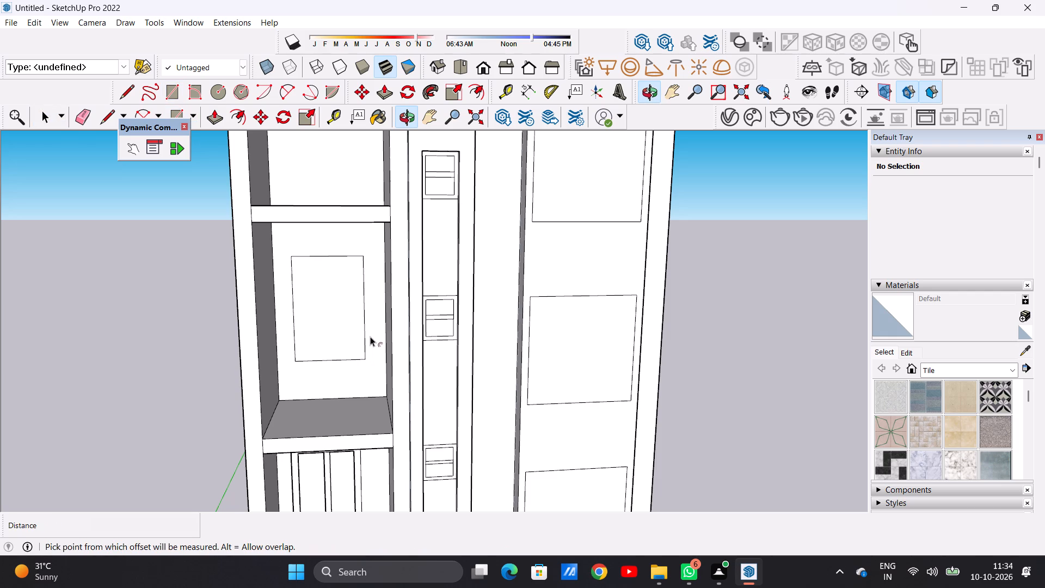
left_click(316, 274)
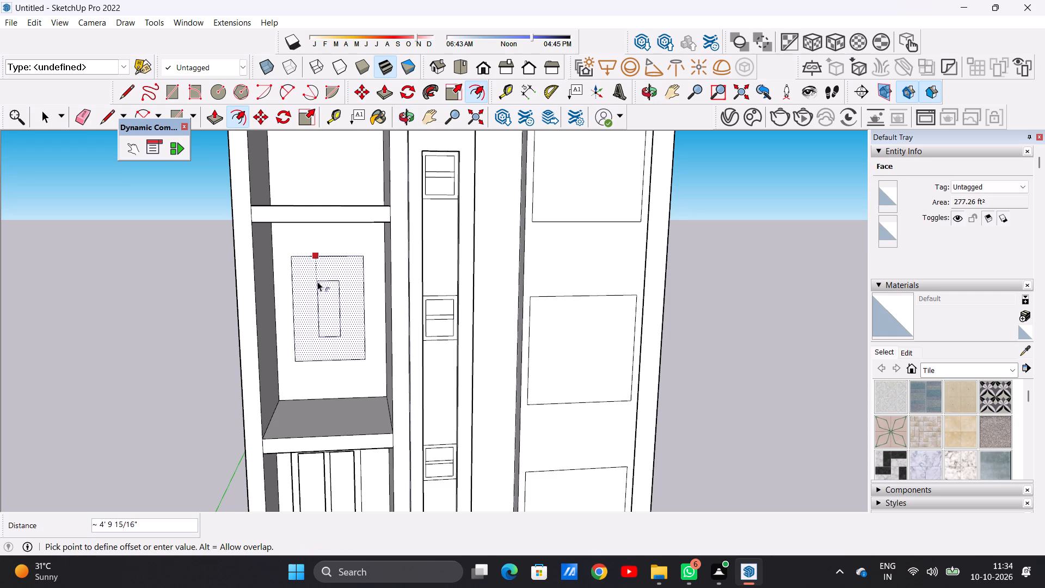
left_click(312, 264)
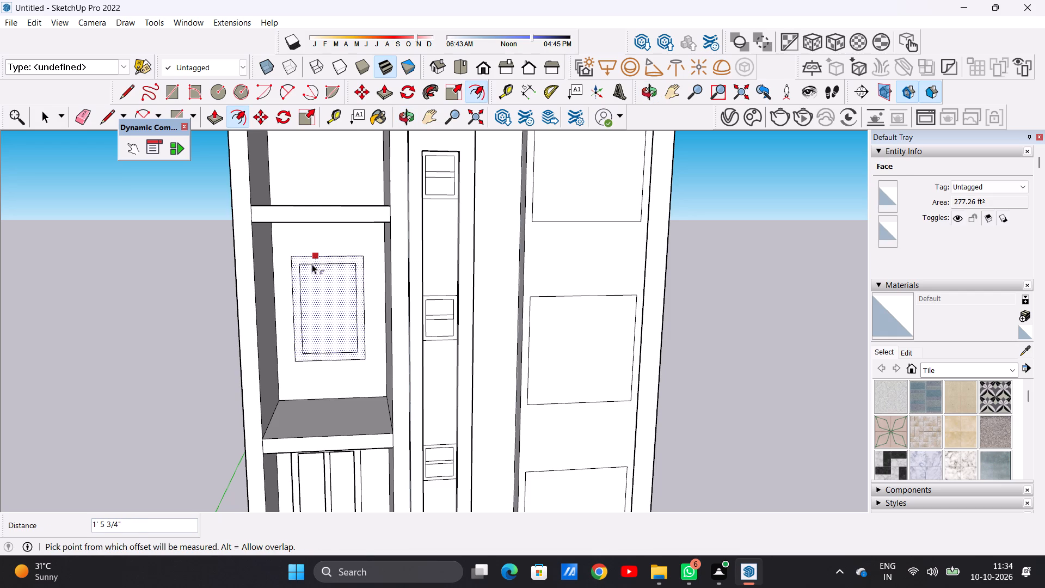
key("space")
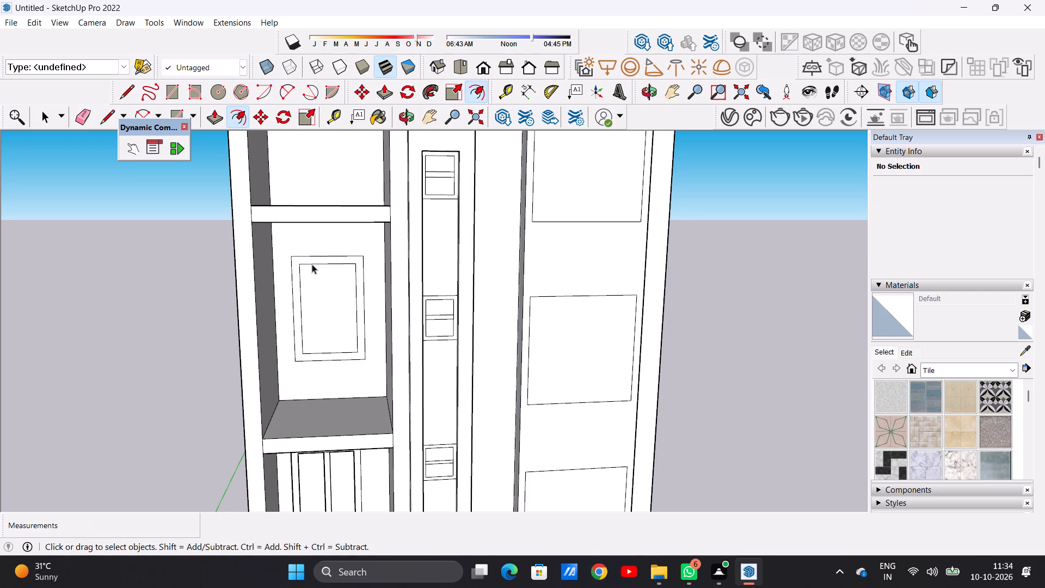
Draw two closely spaced vertical lines about 17' 5 7/16" long down the middle of the inner rectangle to outline a central mullion.
type("OL")
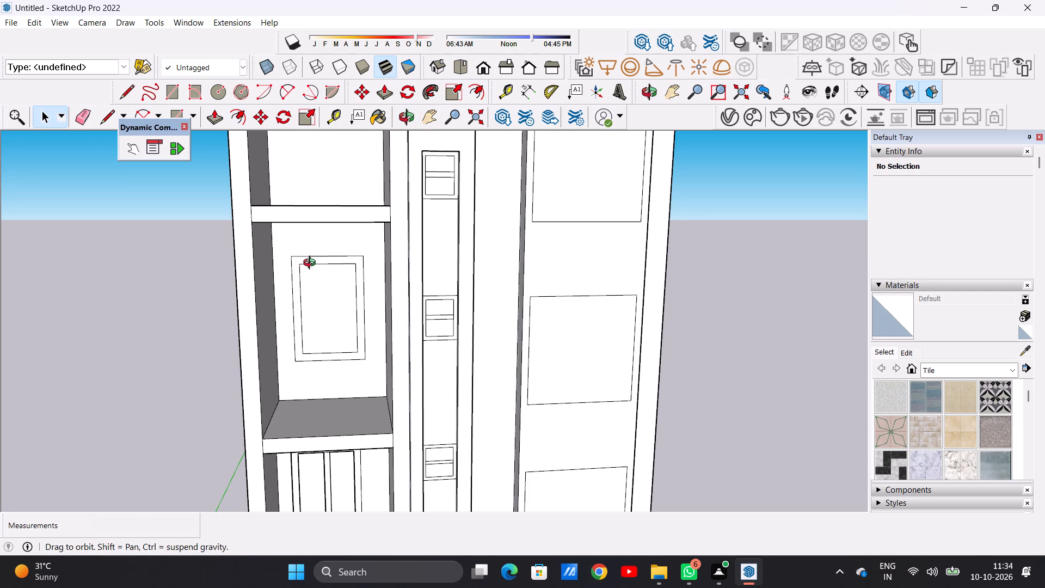
key("l")
scroll(312, 264, "down", 7)
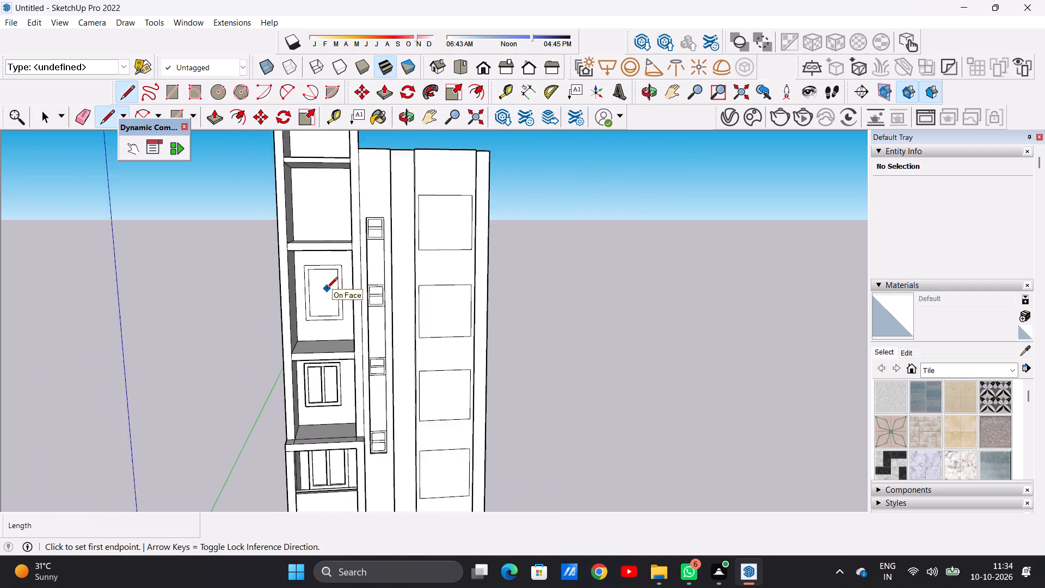
scroll(327, 289, "down", 1)
scroll(326, 292, "up", 14)
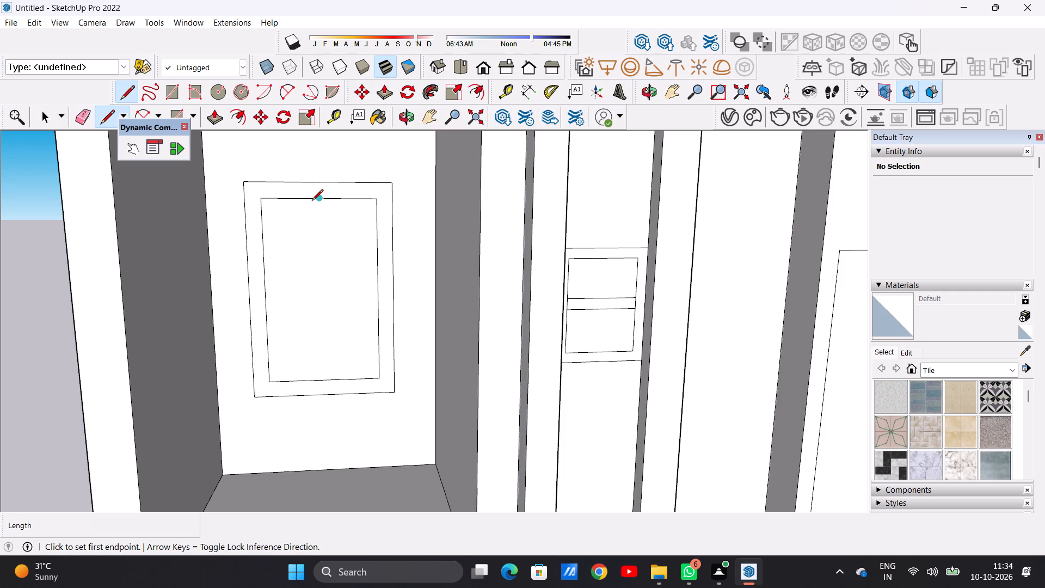
left_click(311, 201)
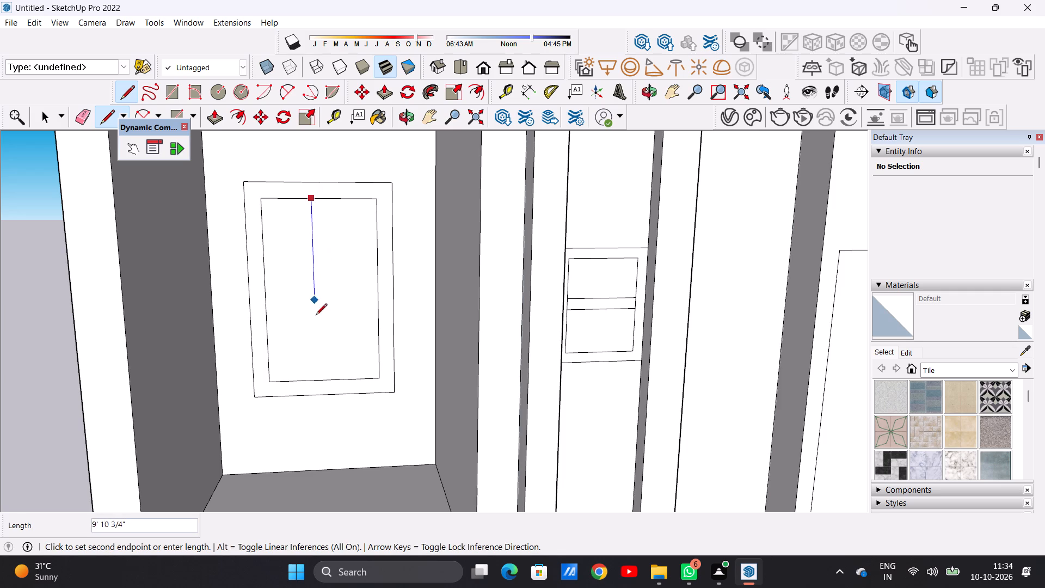
left_click(314, 379)
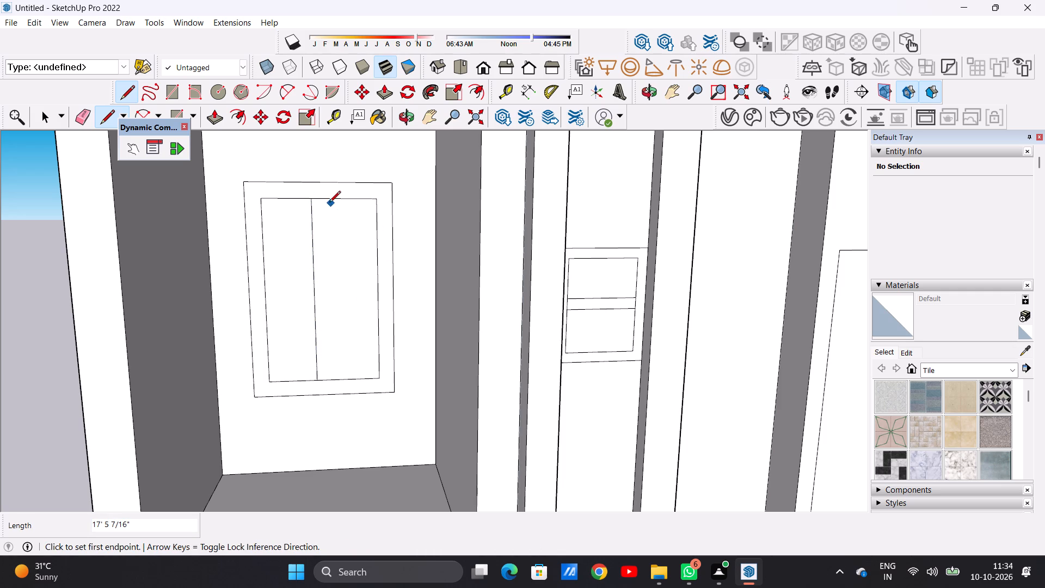
left_click(323, 201)
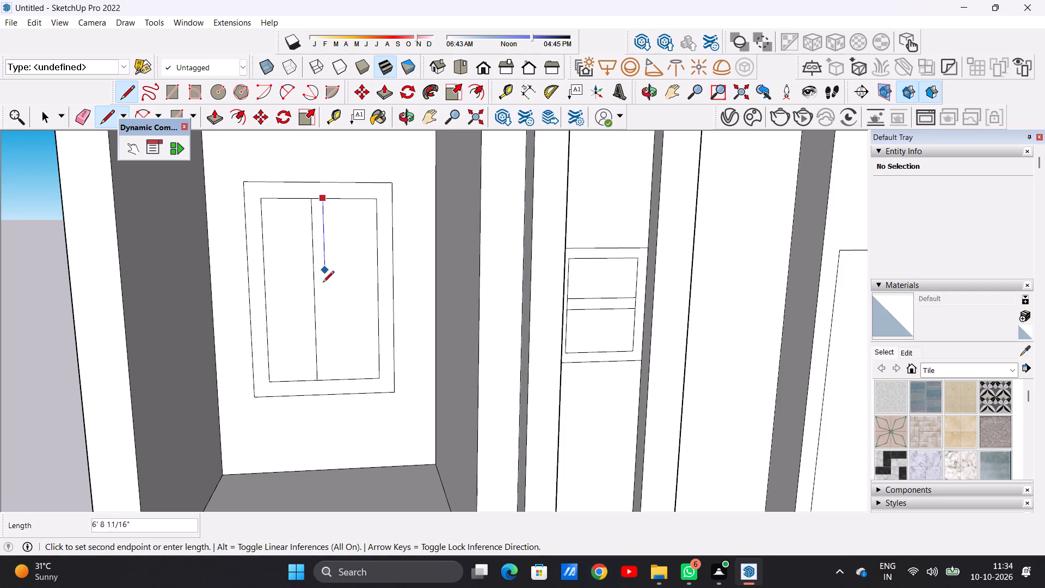
left_click(327, 379)
key("space")
Pull the new window's frame outline out from the back wall by about 1' 10 3/8".
scroll(315, 359, "down", 8)
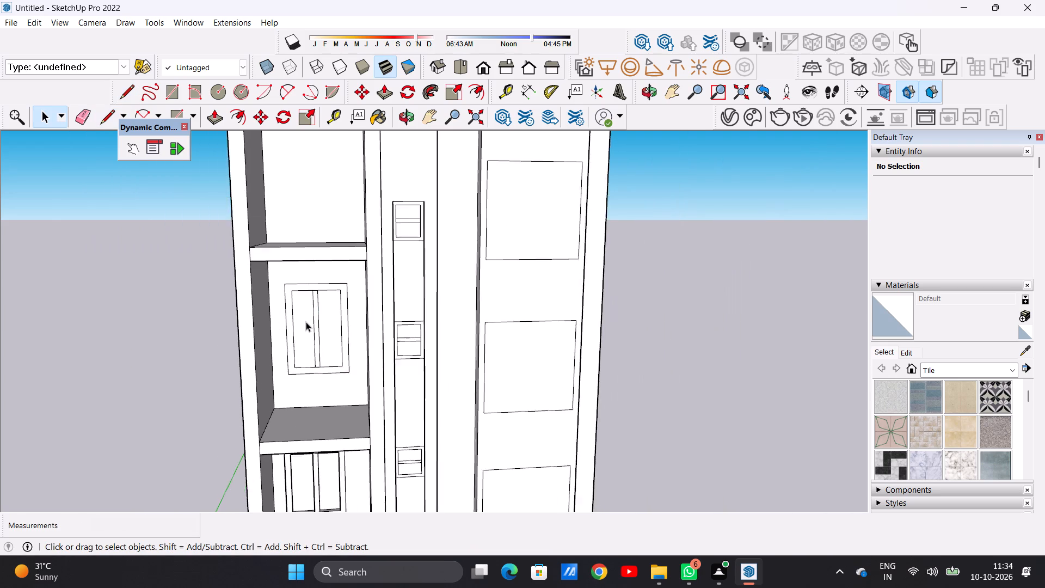
scroll(306, 322, "down", 9)
middle_click_drag(319, 323, 298, 319)
scroll(320, 305, "up", 14)
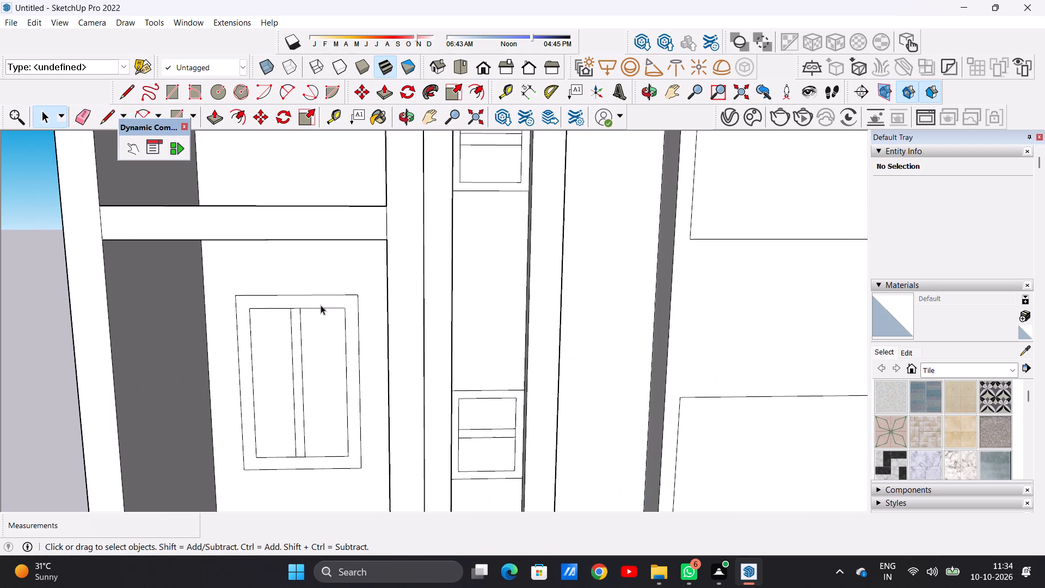
key("p")
scroll(345, 284, "up", 4)
left_click(346, 305)
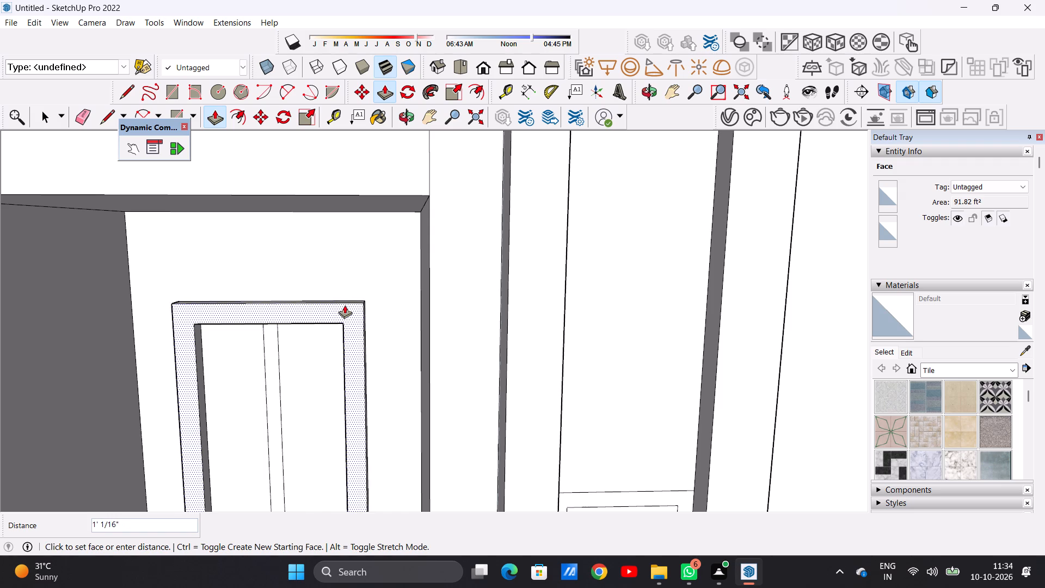
left_click(343, 308)
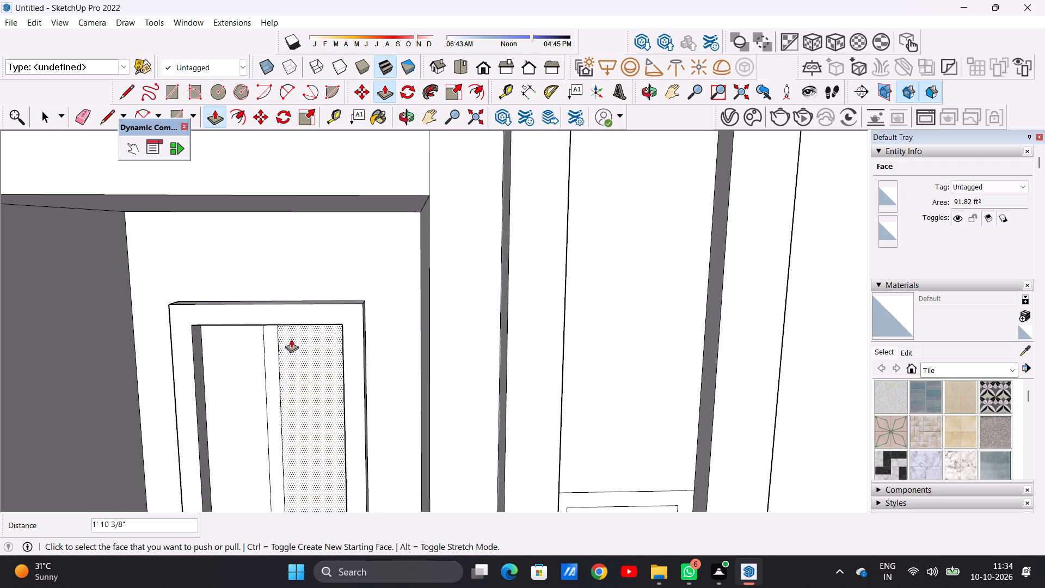
Pull the new window's central mullion strip out about 1' 10 3/8", flush with its frame.
left_click(273, 340)
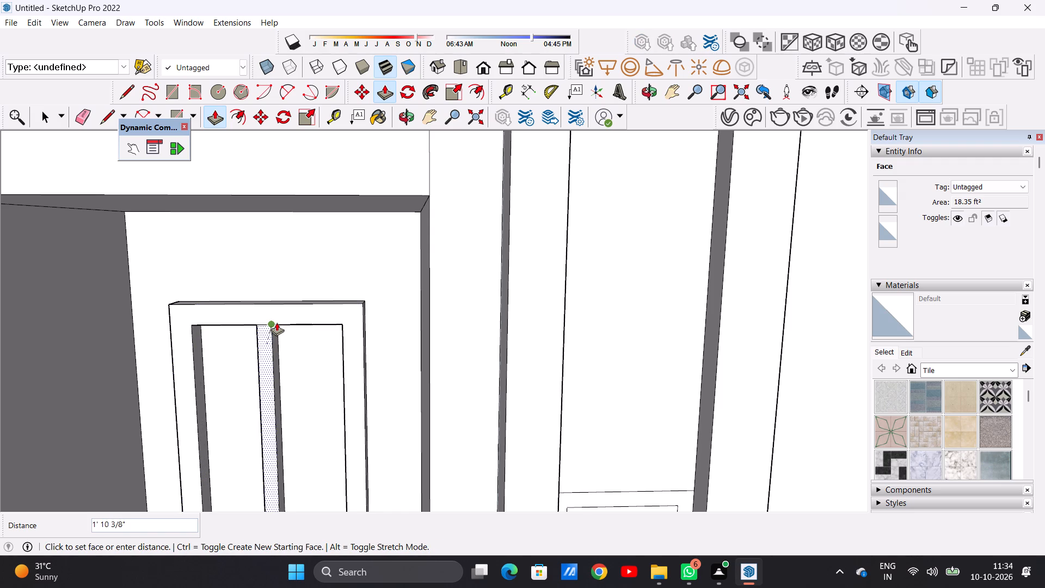
left_click(276, 322)
key("space")
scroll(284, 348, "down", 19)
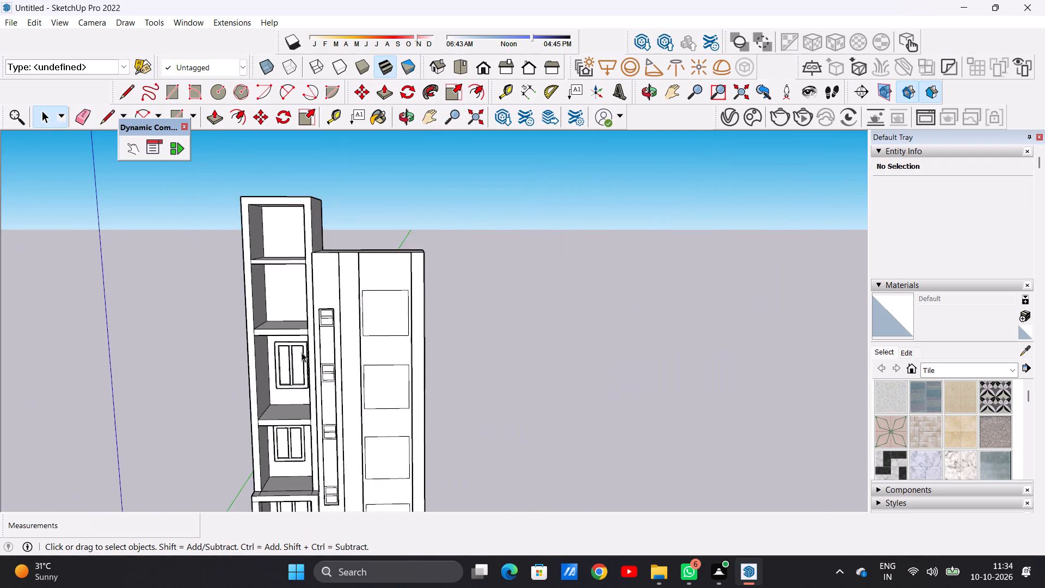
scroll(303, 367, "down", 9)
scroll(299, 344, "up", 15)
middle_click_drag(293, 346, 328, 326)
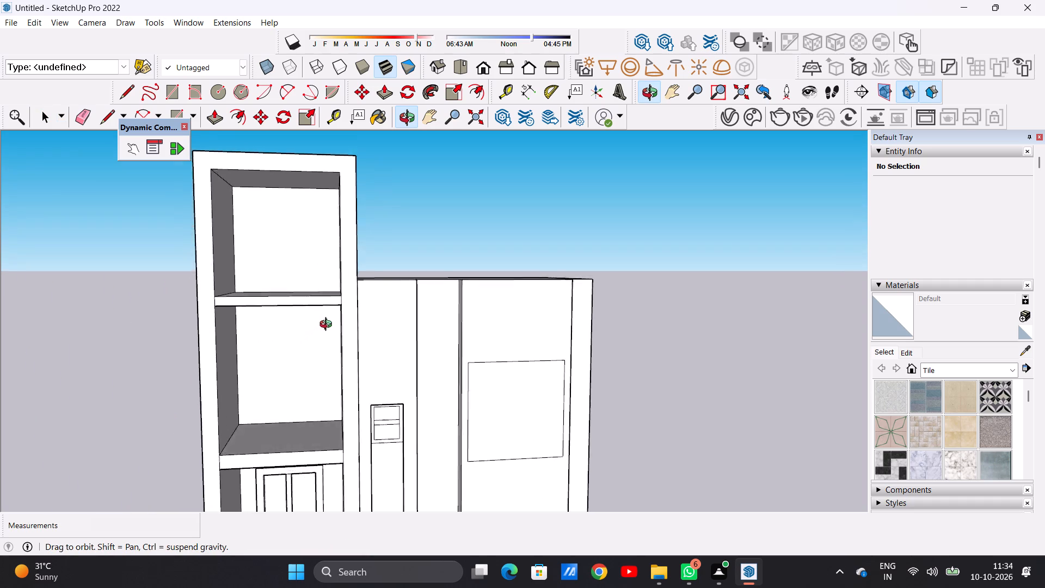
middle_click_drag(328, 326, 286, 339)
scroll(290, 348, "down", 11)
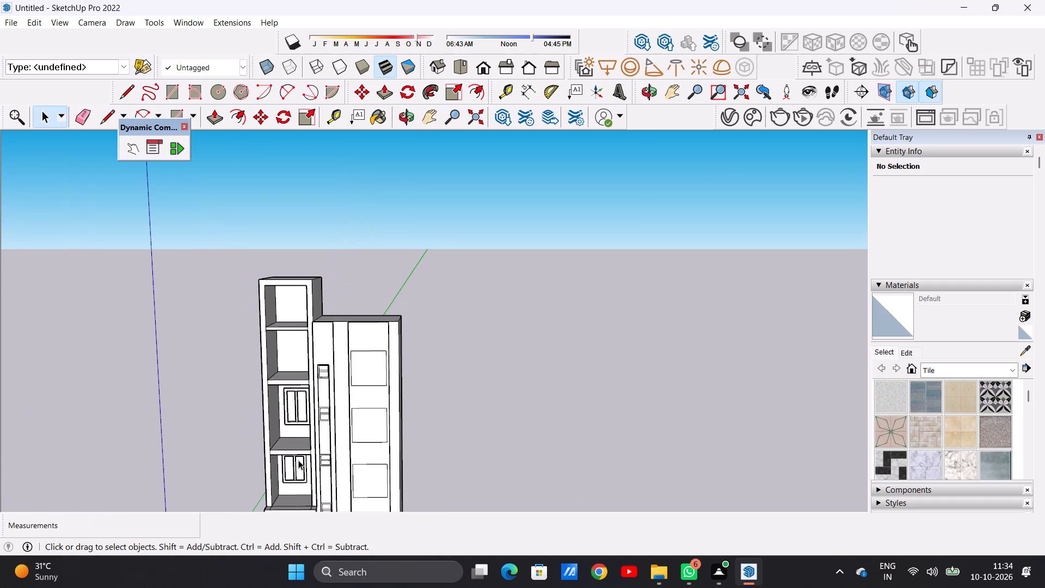
Pull the back wall of the next bay up, above the latest window, forward by about 6' 4 1/8".
scroll(290, 411, "up", 11)
middle_click_drag(290, 398, 323, 415)
scroll(323, 415, "down", 4)
scroll(313, 252, "up", 6)
key("p")
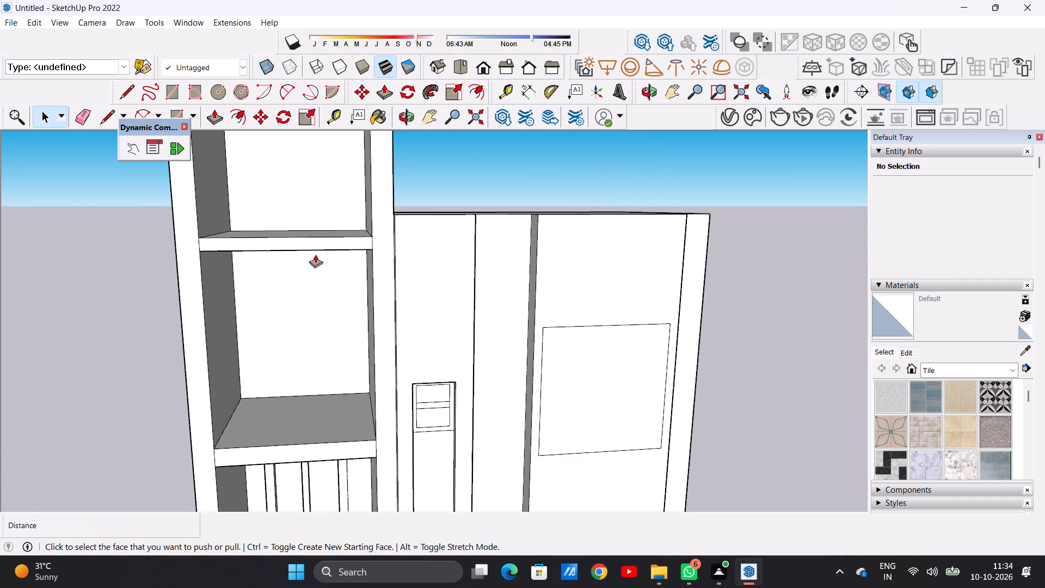
left_click(299, 283)
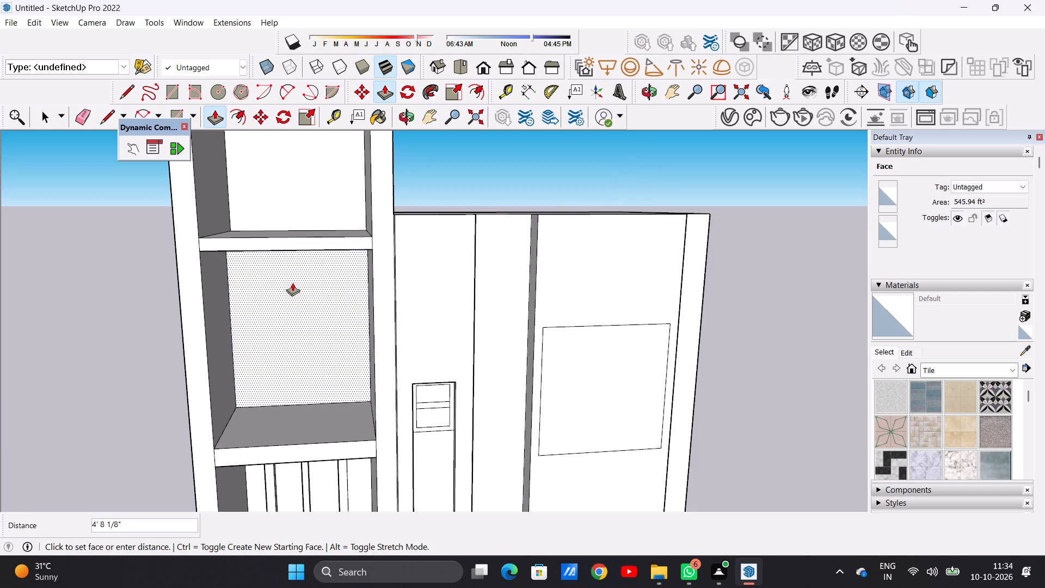
left_click(292, 285)
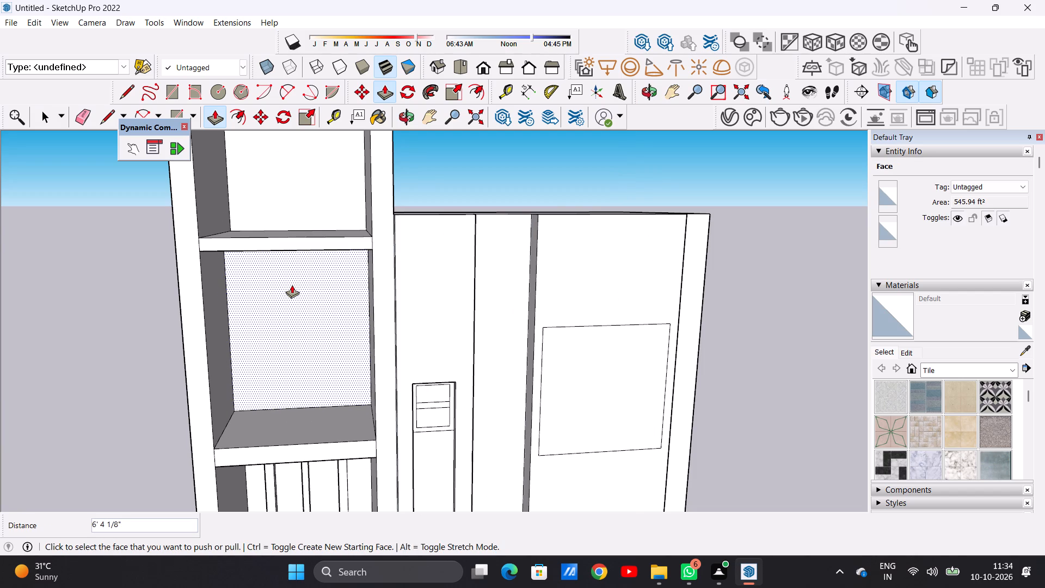
key("space")
left_click(438, 169)
Draw a window rectangle about 17' high by 14' wide, roughly centred on that bay's back wall.
scroll(378, 383, "down", 6)
scroll(340, 371, "up", 1)
middle_click_drag(332, 365, 260, 342)
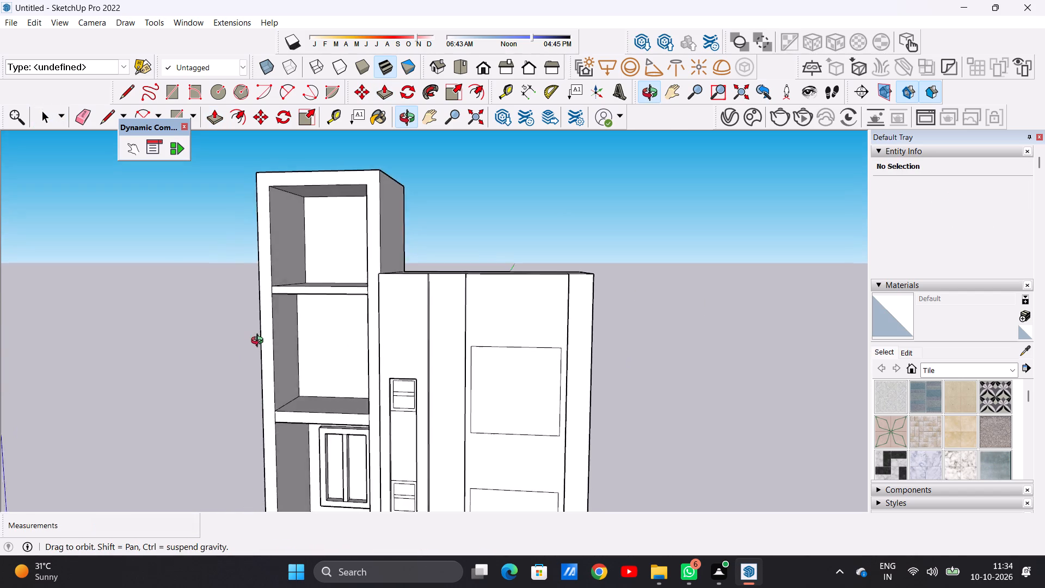
middle_click_drag(260, 342, 342, 358)
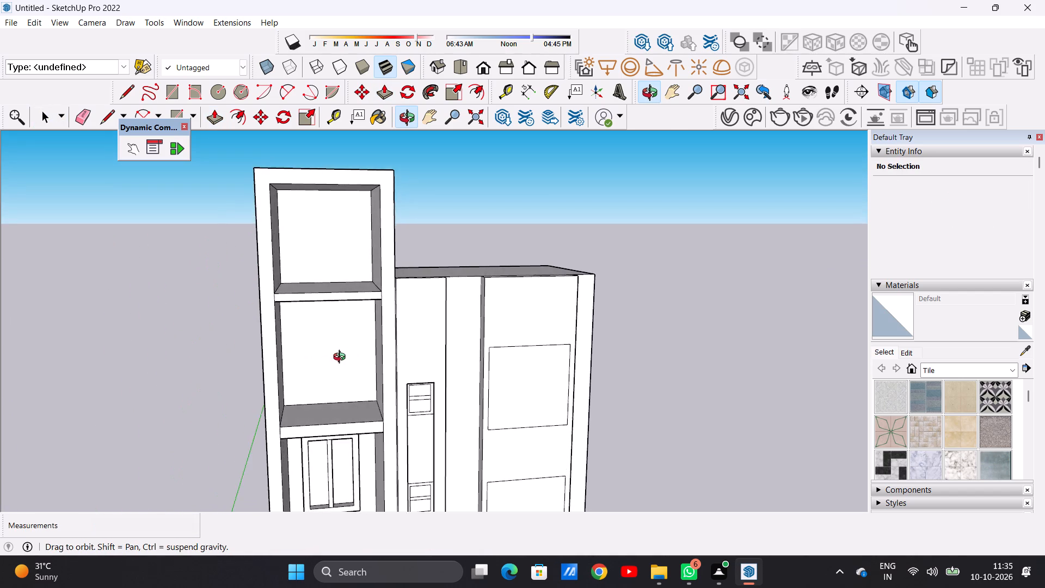
middle_click_drag(342, 358, 325, 346)
scroll(340, 344, "up", 2)
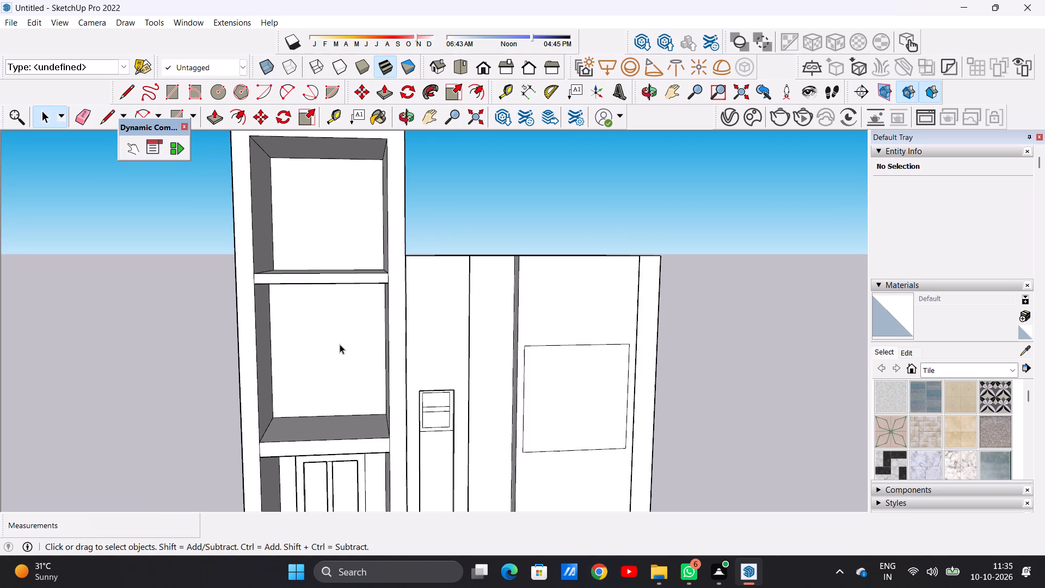
key("r")
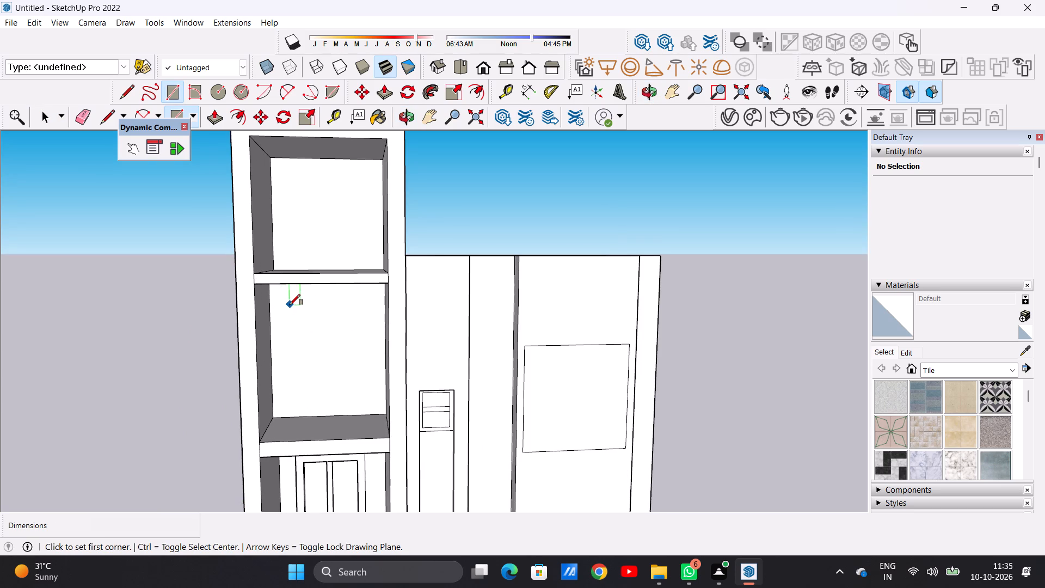
left_click(286, 304)
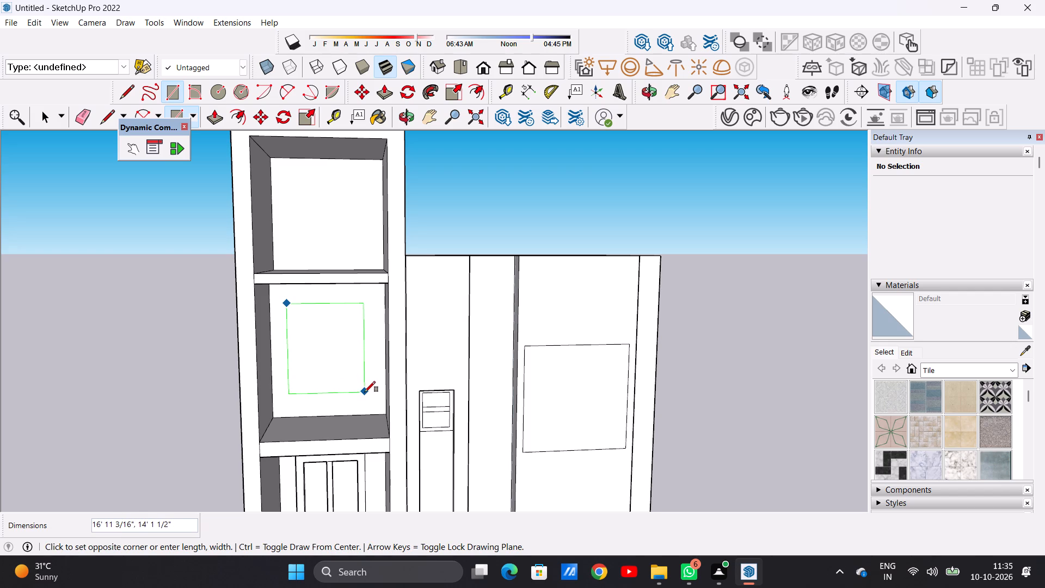
left_click(367, 391)
key("space")
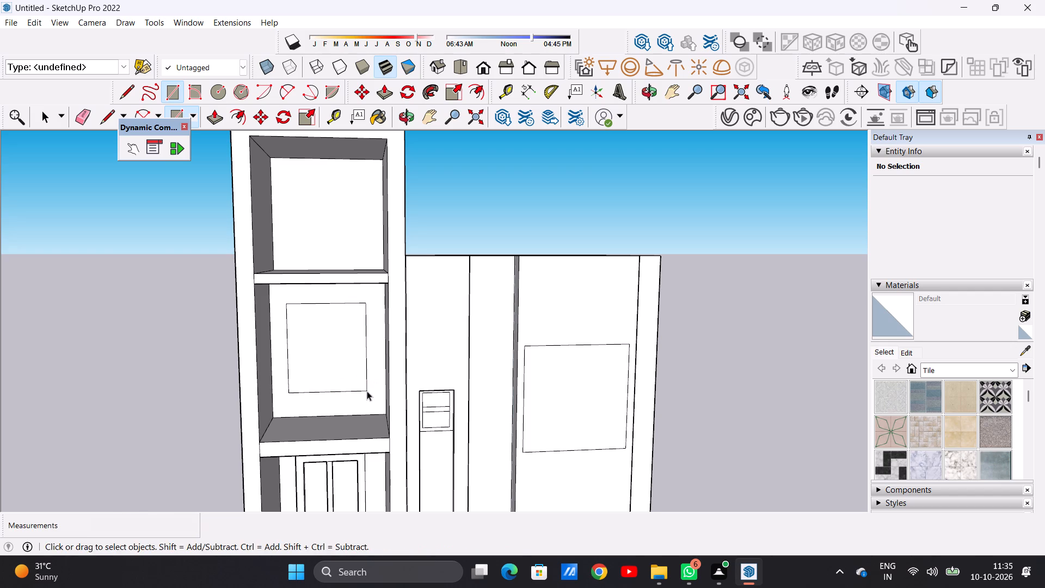
Offset the new window rectangle inward by about 1' 6 9/16" to outline its frame.
type("OF")
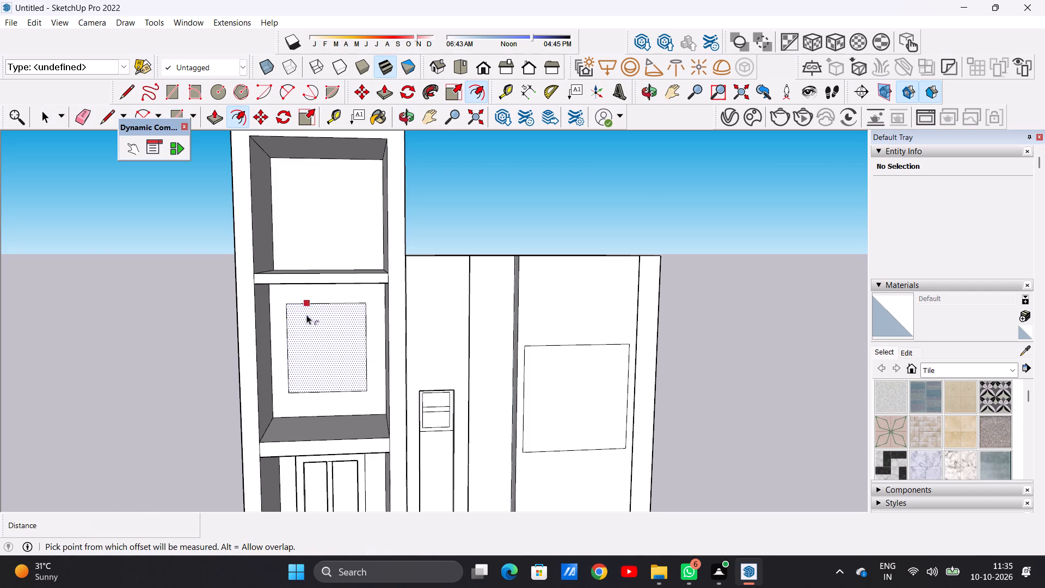
left_click(305, 311)
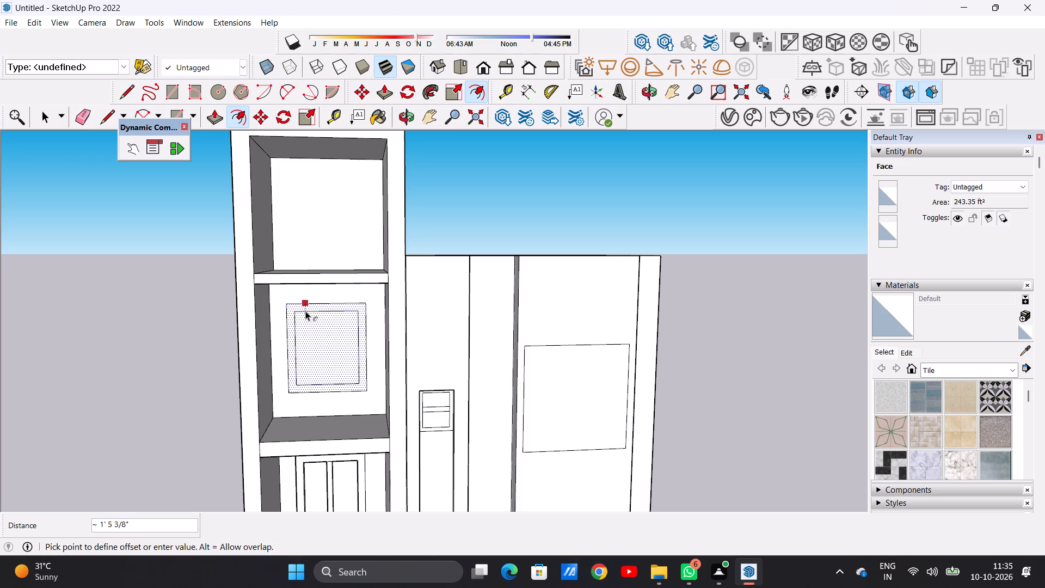
left_click(305, 312)
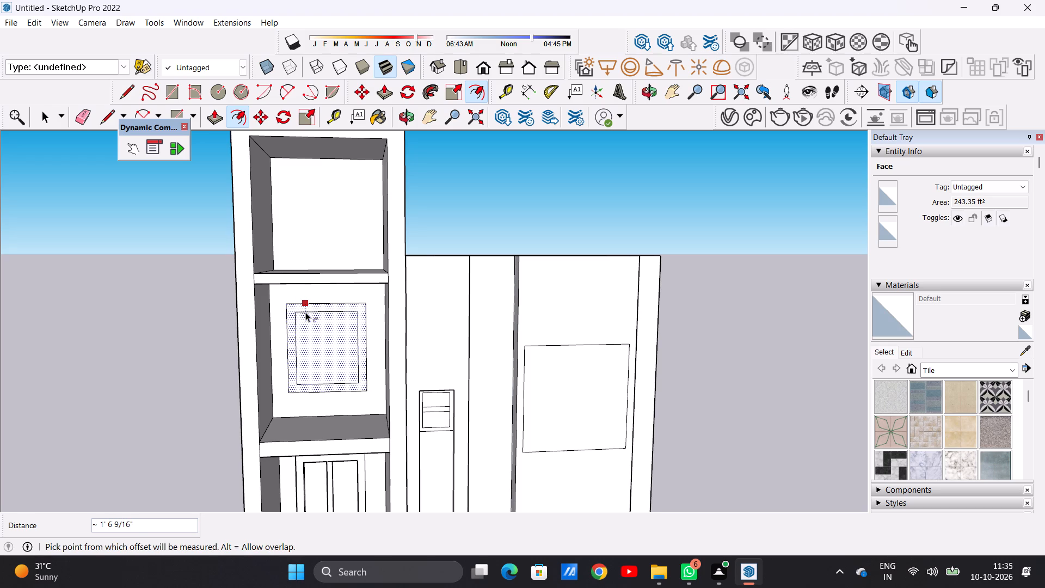
key("space")
Draw two closely spaced vertical lines about 13' 7 5/8" long down the middle of the inner rectangle to outline a central mullion.
key("l")
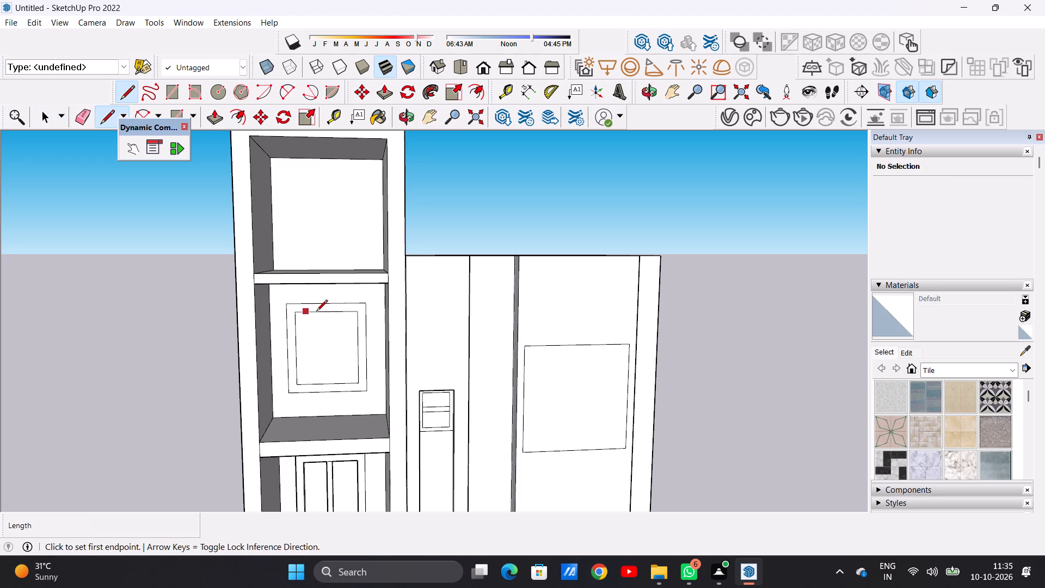
scroll(333, 327, "up", 2)
scroll(333, 327, "down", 1)
scroll(333, 327, "up", 6)
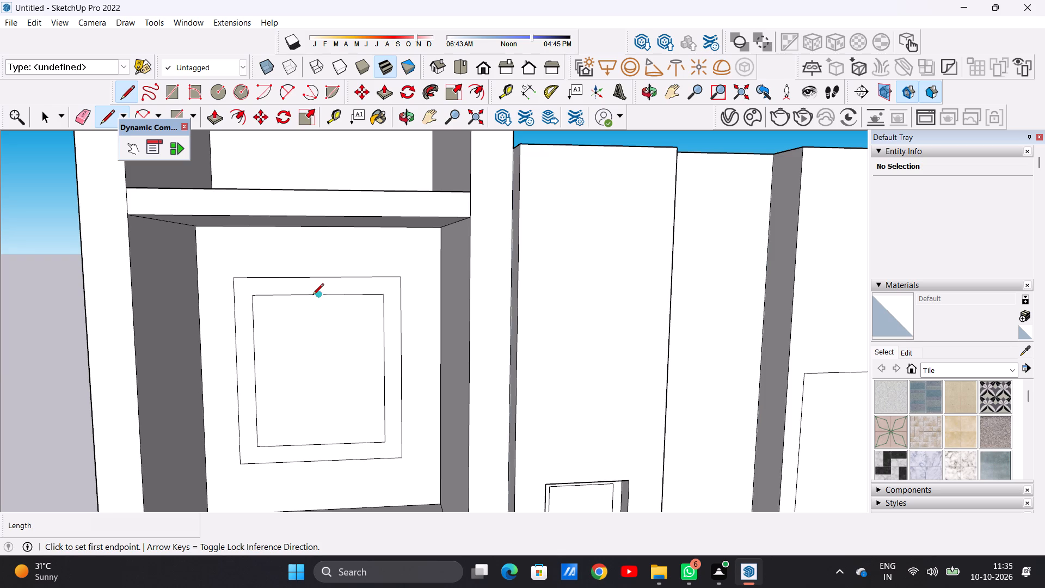
left_click(310, 296)
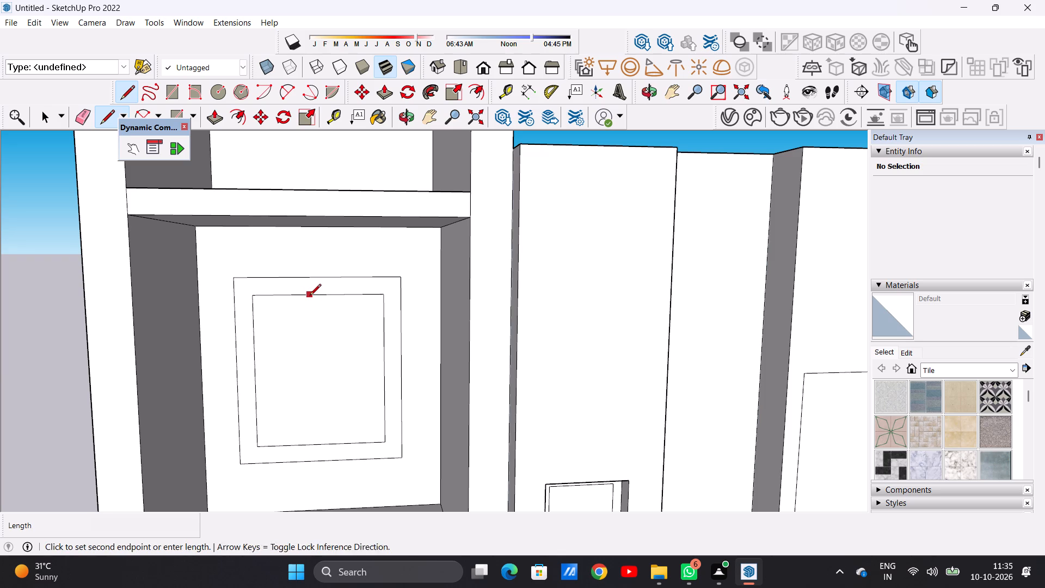
left_click(316, 443)
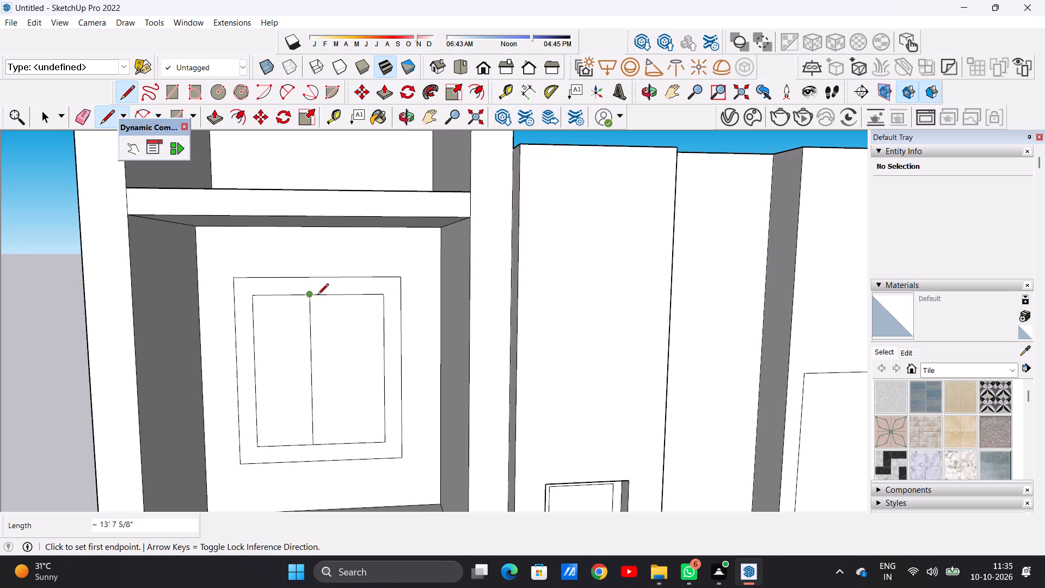
left_click(319, 296)
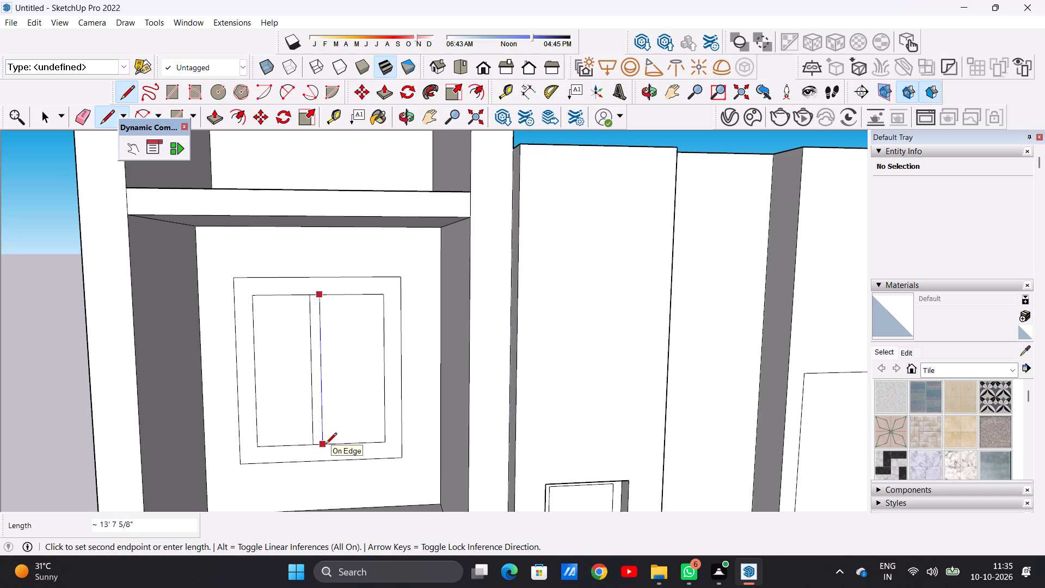
key("space")
type("L")
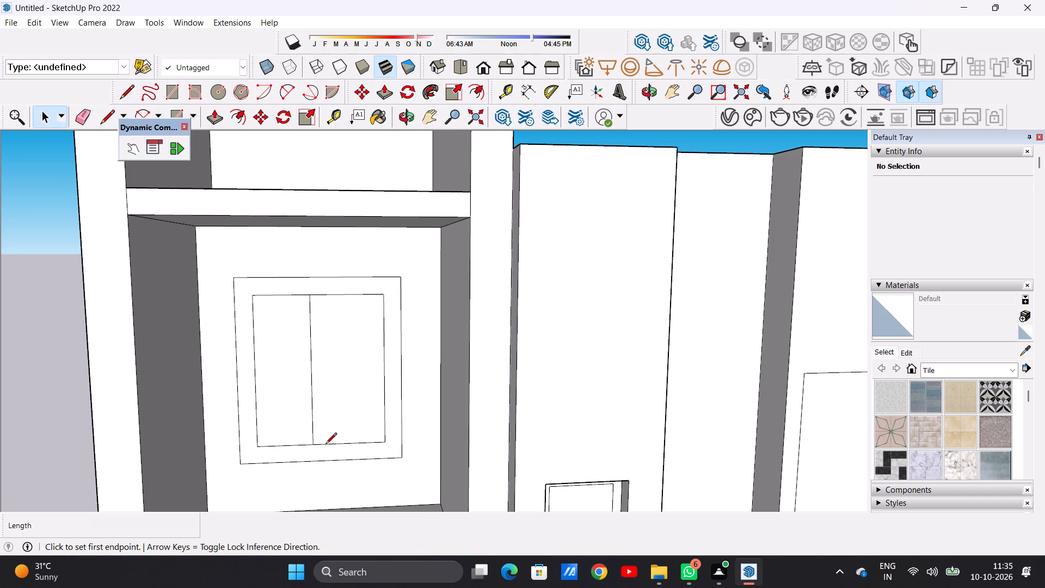
left_click(323, 296)
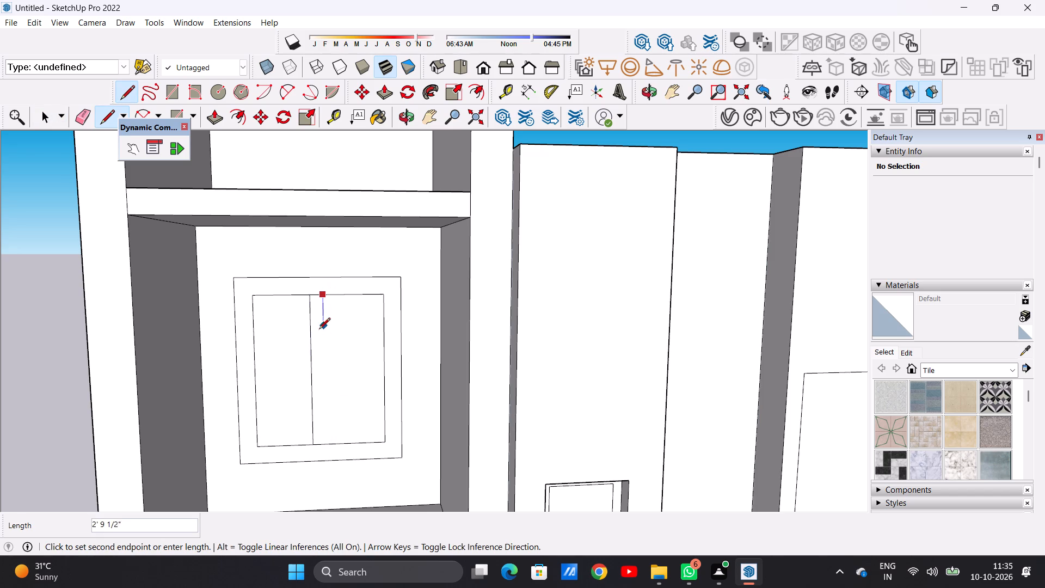
left_click(329, 440)
key("space")
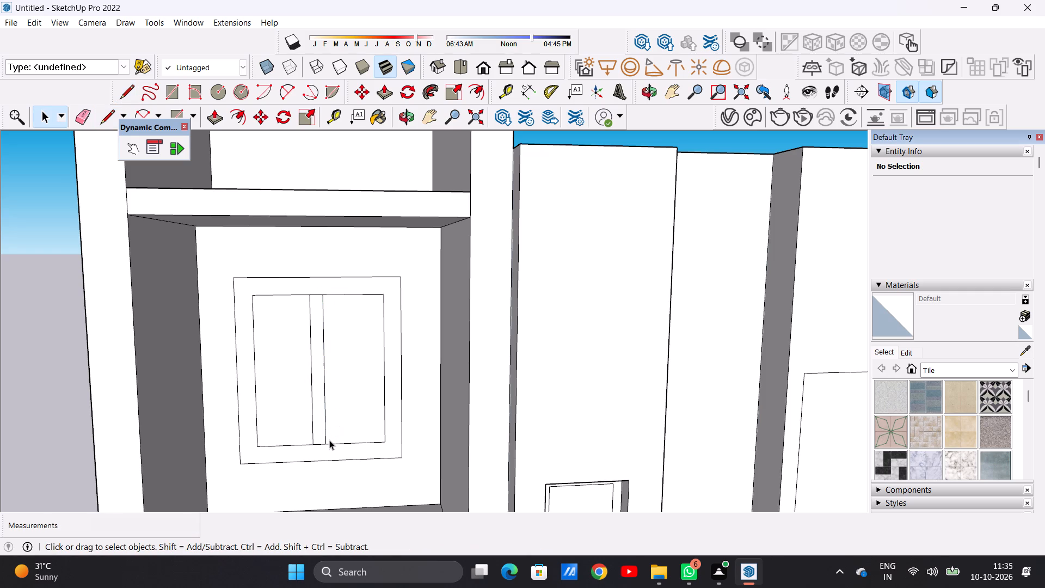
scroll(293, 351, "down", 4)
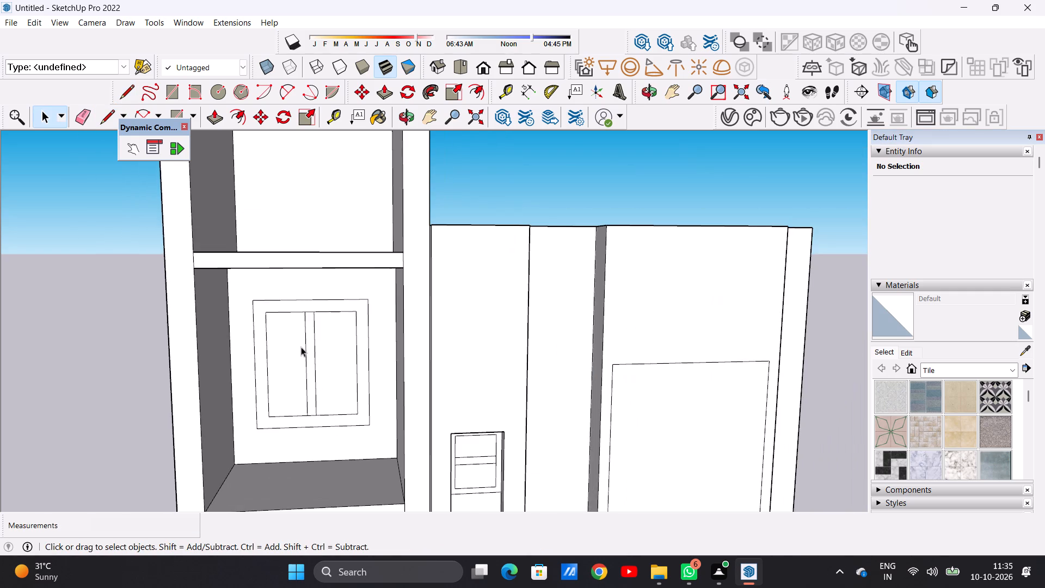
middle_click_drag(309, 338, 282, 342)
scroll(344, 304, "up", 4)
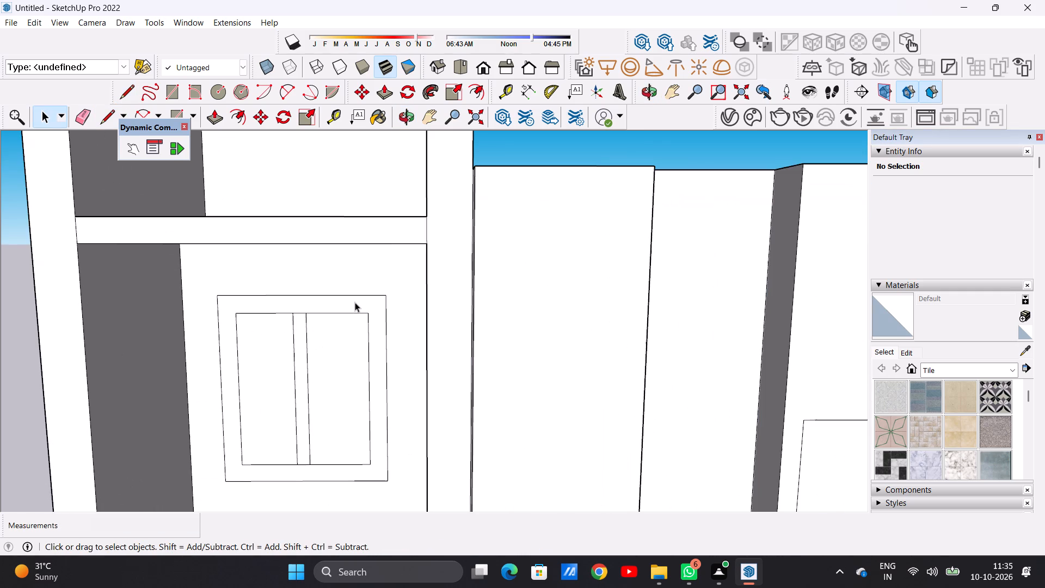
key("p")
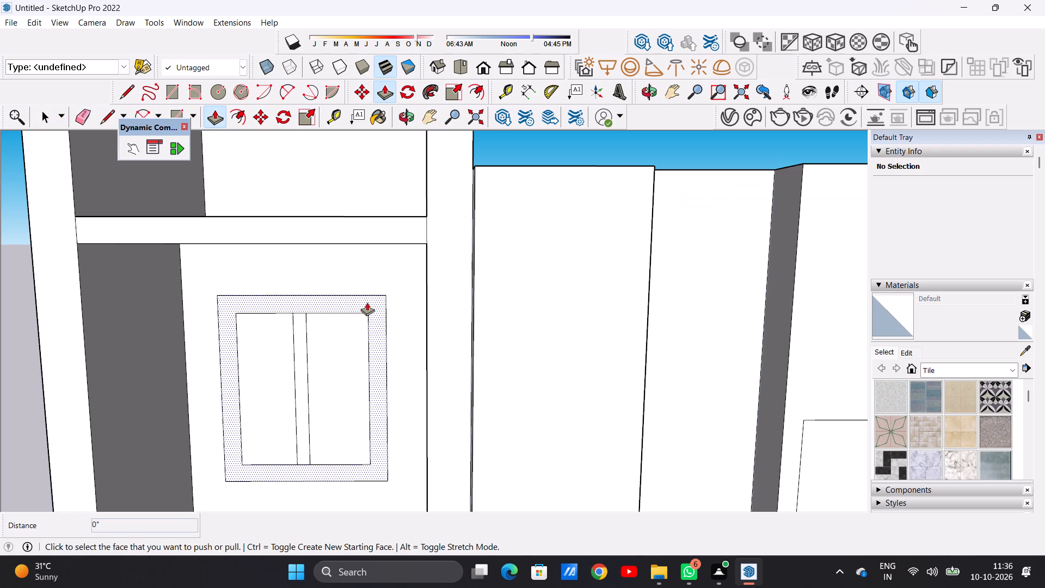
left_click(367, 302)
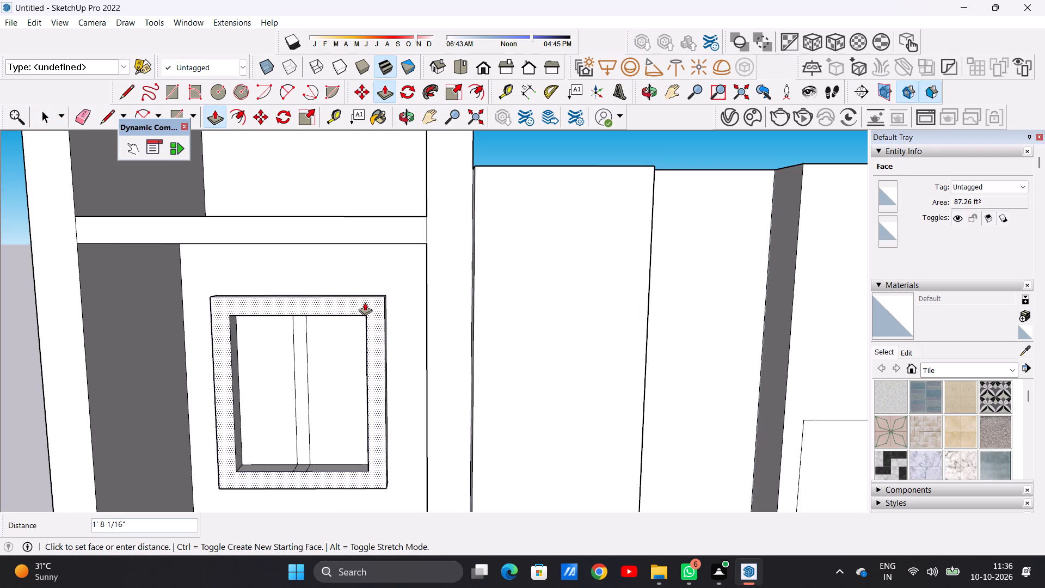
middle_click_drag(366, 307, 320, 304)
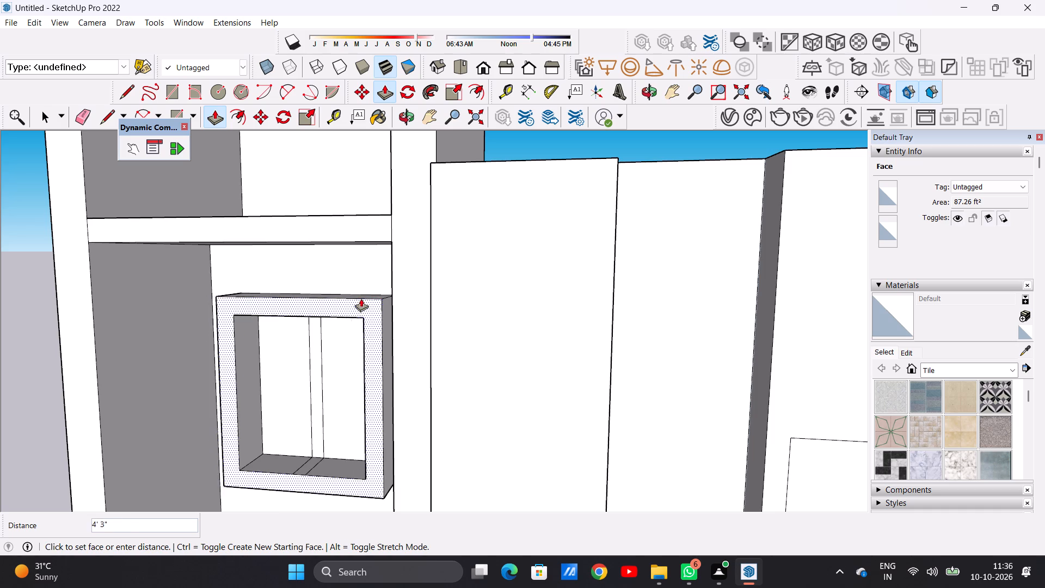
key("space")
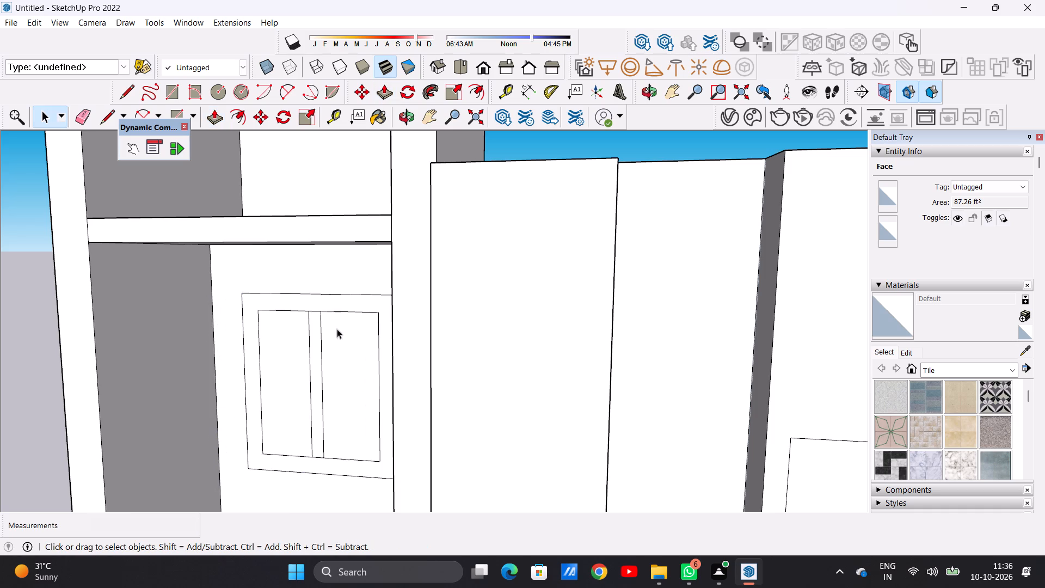
Pull the new window's frame outline out from the back wall by about 1' 5 1/8".
middle_click_drag(272, 322, 392, 330)
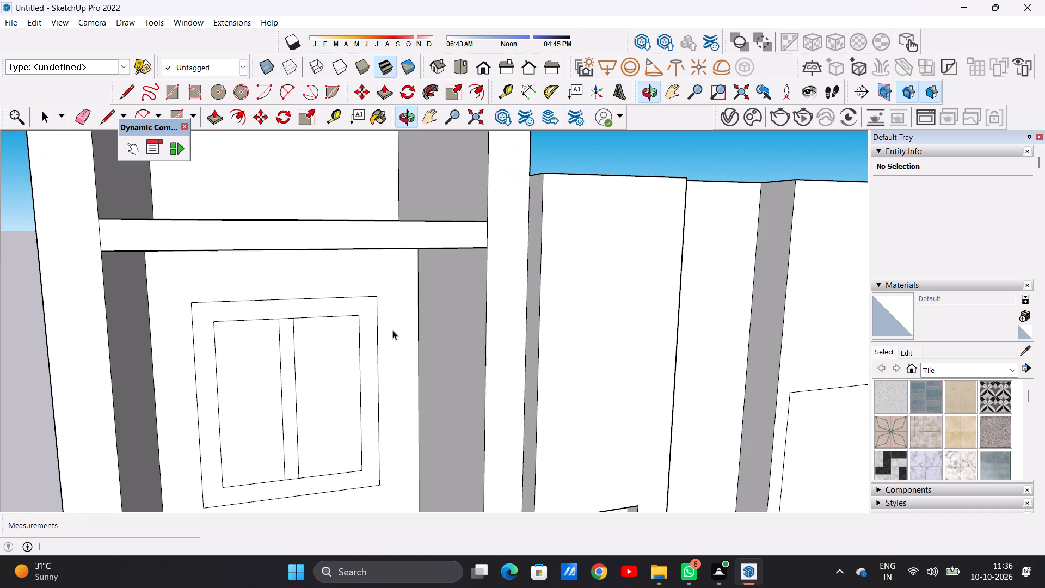
key("p")
scroll(198, 318, "up", 6)
left_click(198, 318)
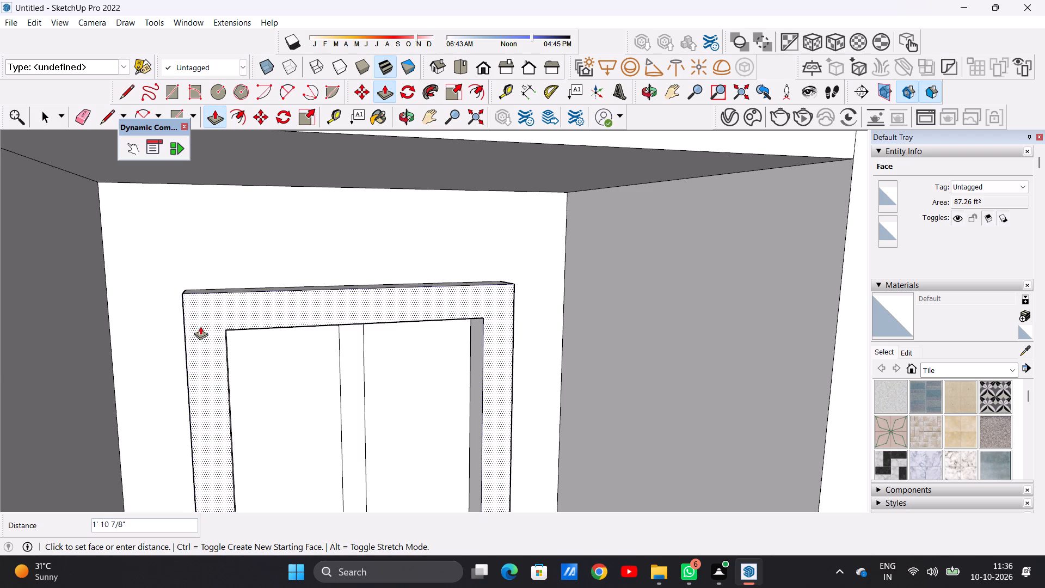
left_click(201, 324)
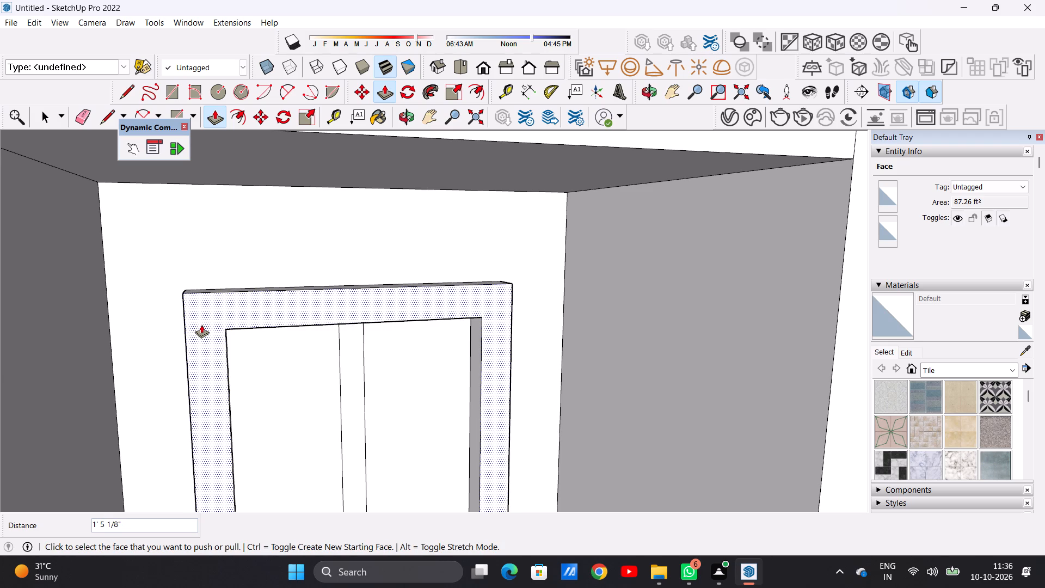
Pull the new window's central mullion strip out about 1' 5 1/8", flush with its frame.
scroll(217, 322, "down", 10)
middle_click_drag(235, 360, 84, 347)
scroll(336, 350, "up", 10)
left_click(333, 298)
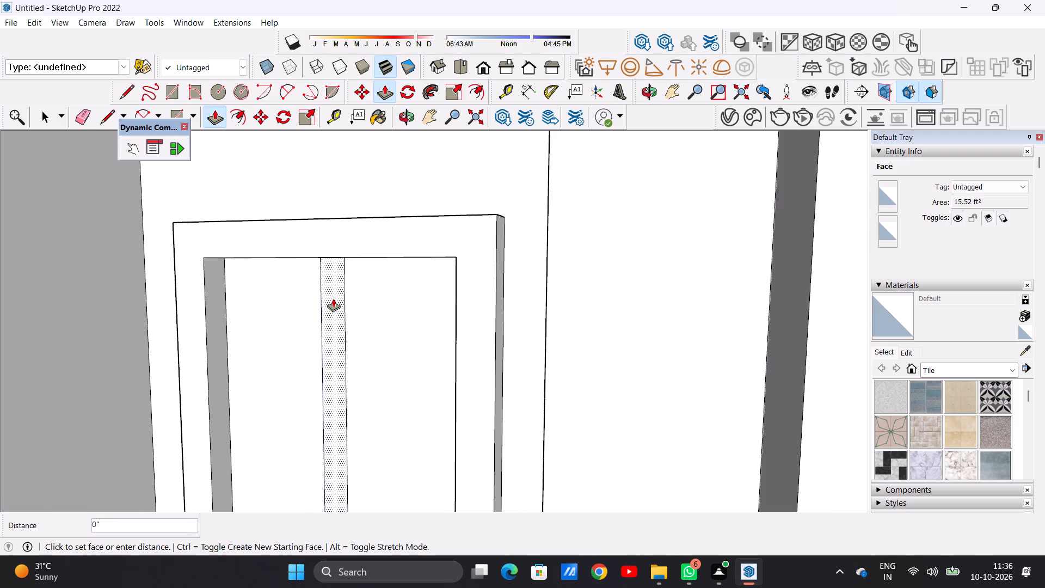
left_click(327, 258)
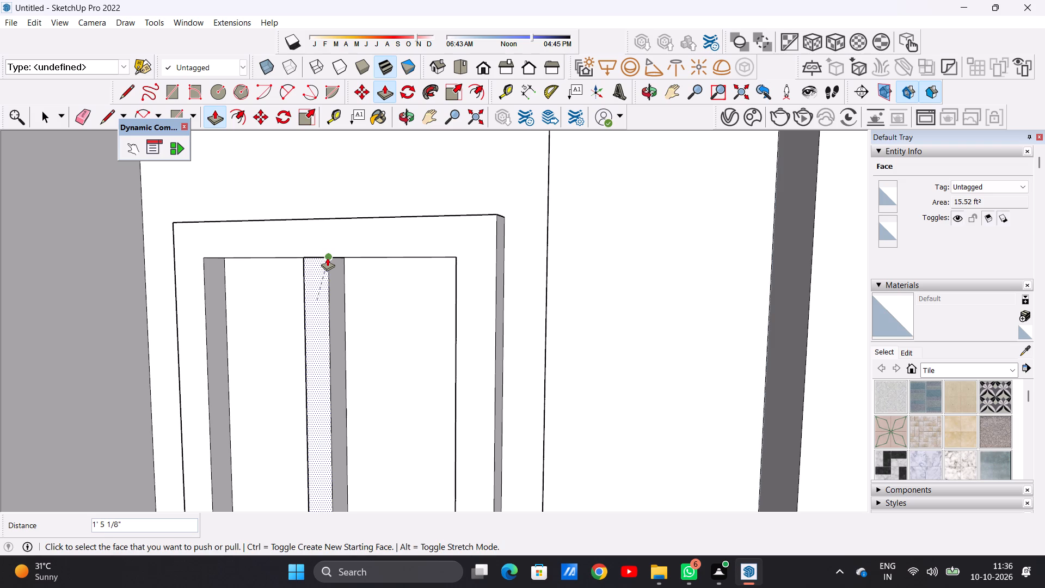
key("space")
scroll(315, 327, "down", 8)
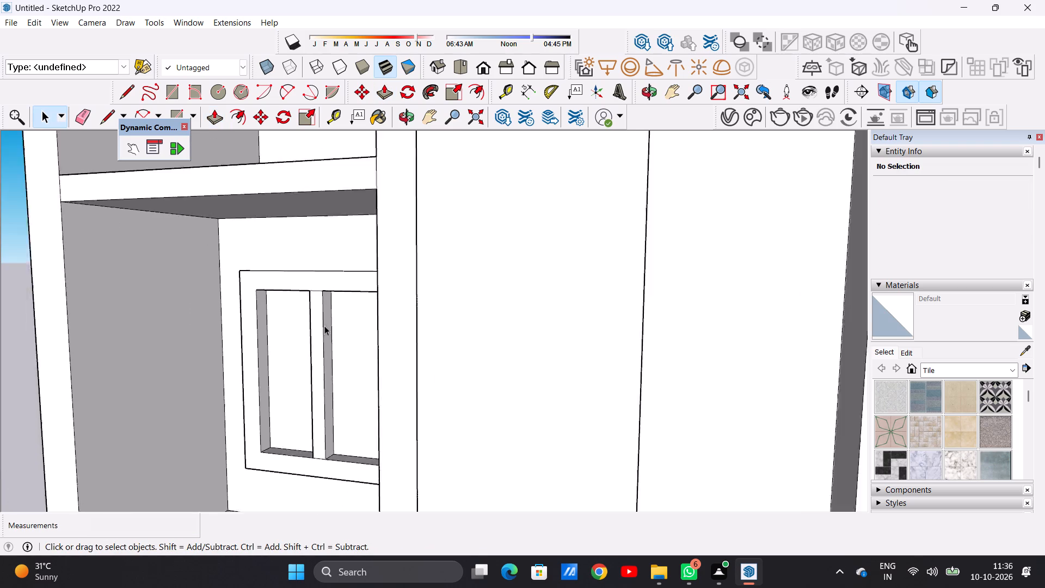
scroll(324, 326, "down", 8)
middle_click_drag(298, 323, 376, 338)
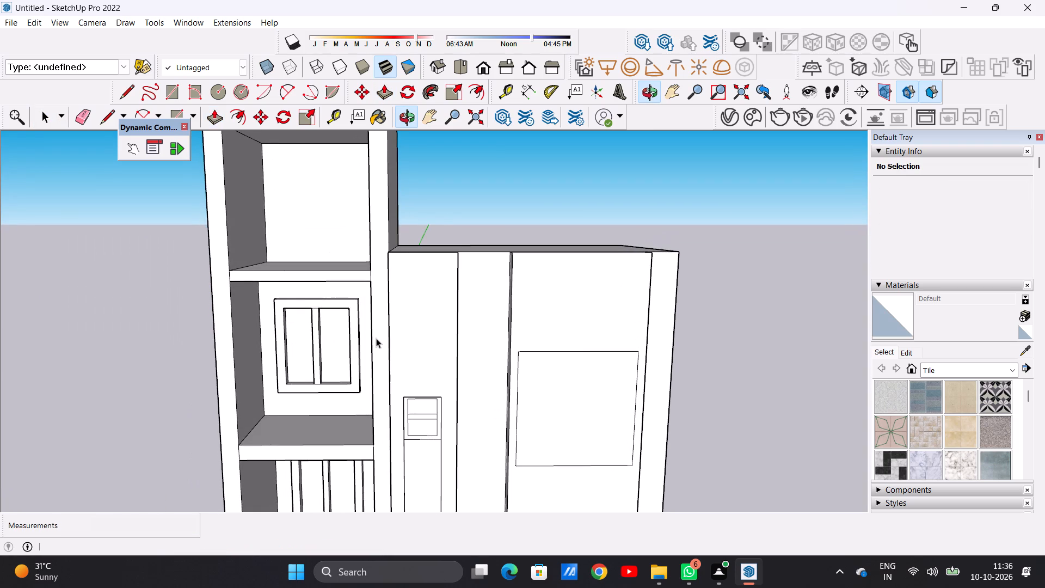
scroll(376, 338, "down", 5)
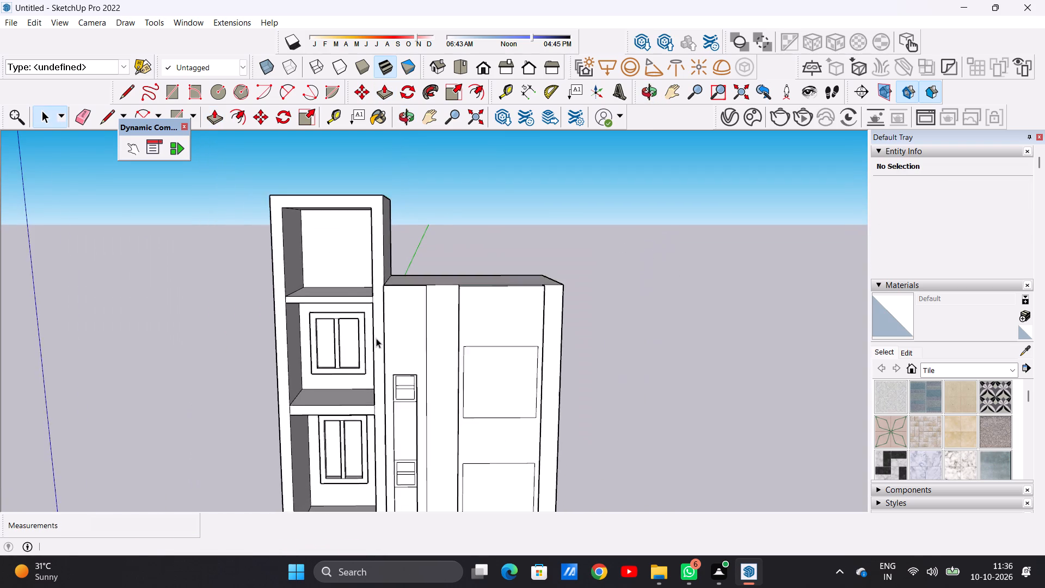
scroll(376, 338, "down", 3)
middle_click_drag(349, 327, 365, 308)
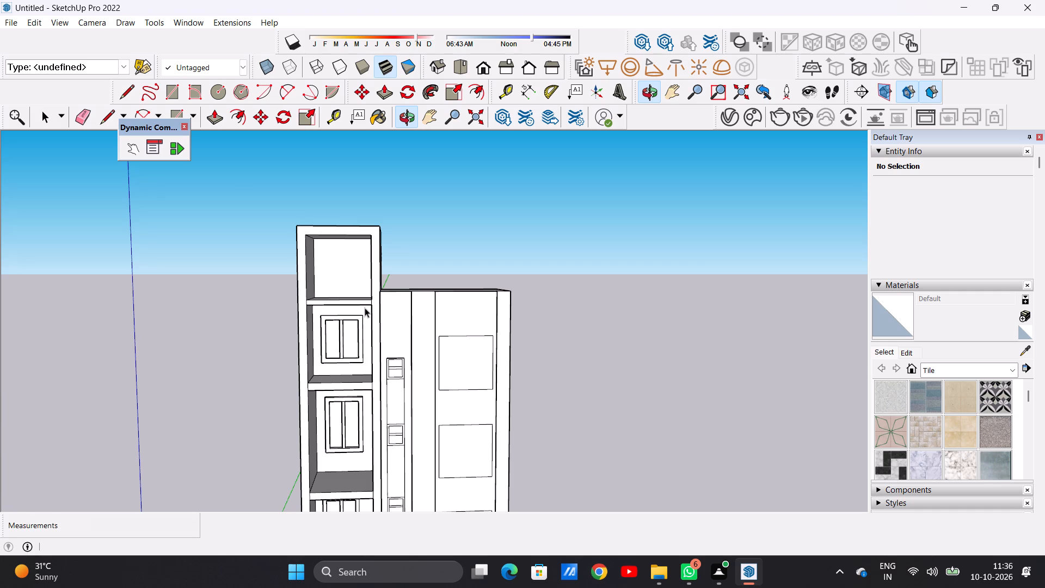
Examine the whole facade and the empty top bay above the completed windows.
scroll(353, 304, "down", 12)
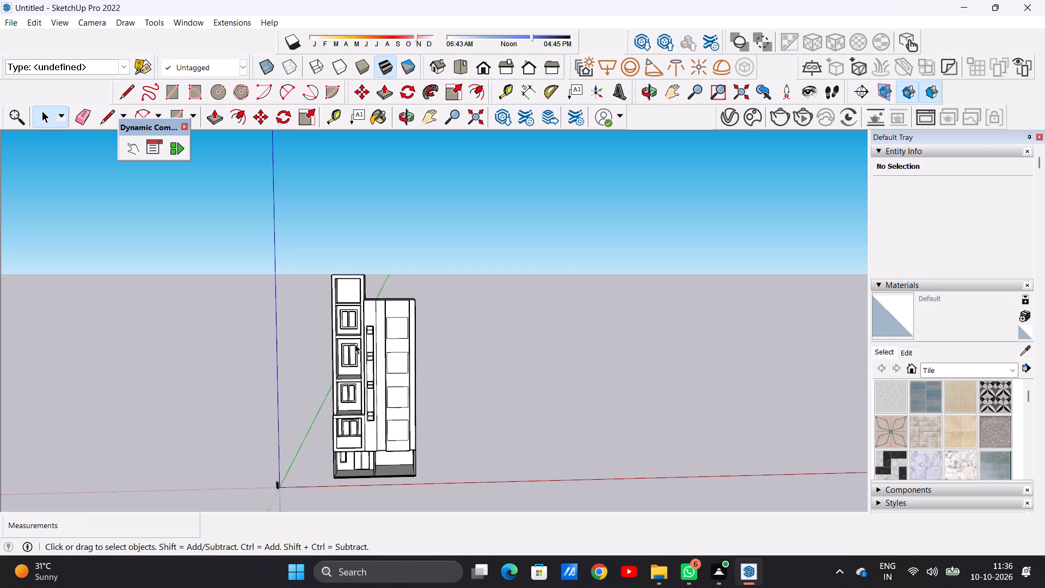
scroll(373, 354, "up", 3)
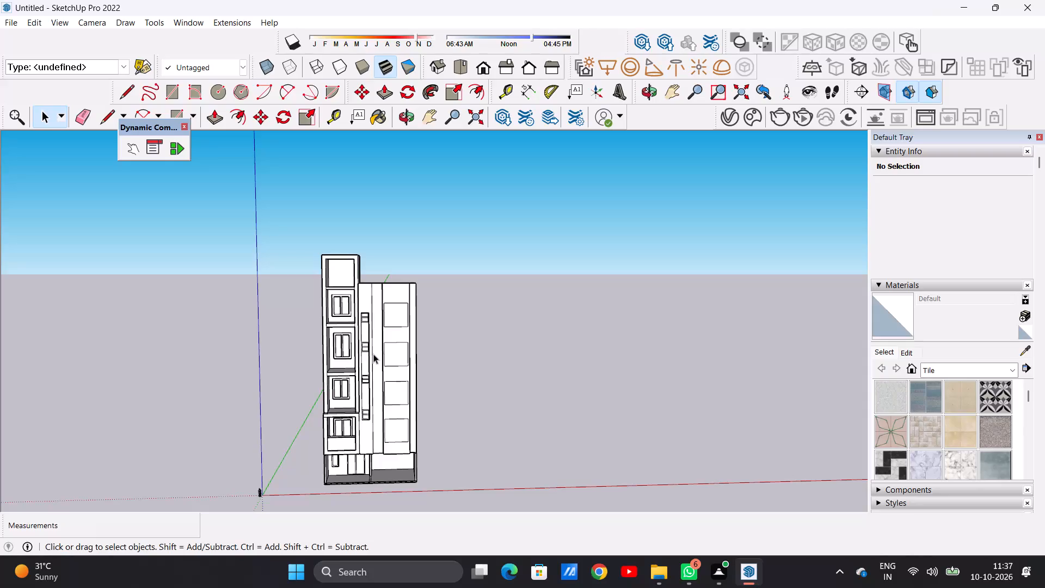
scroll(342, 305, "down", 4)
scroll(362, 287, "up", 7)
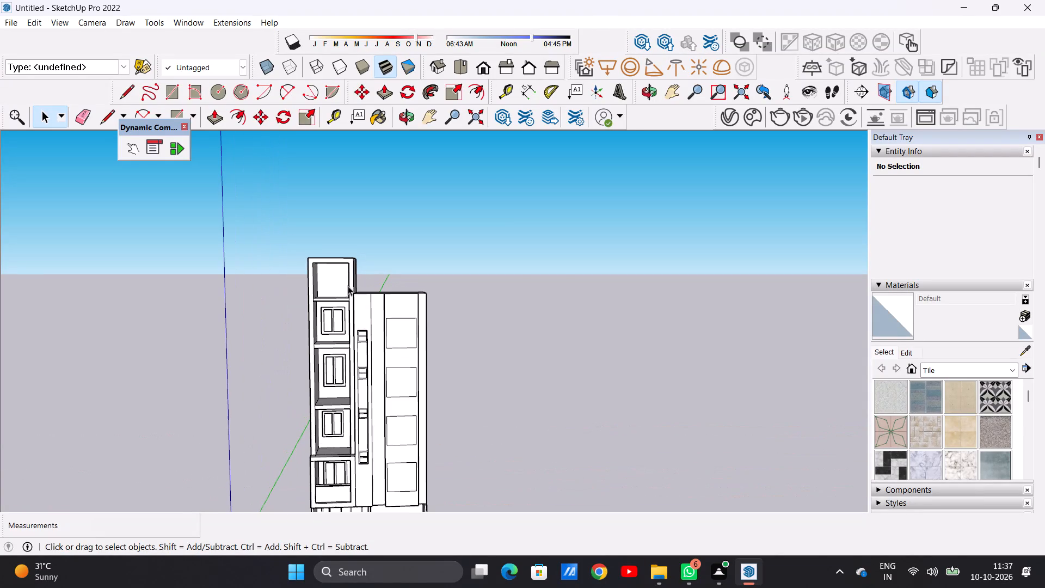
middle_click_drag(365, 310, 337, 349)
scroll(346, 315, "down", 4)
middle_click_drag(348, 290, 371, 260)
scroll(335, 291, "up", 10)
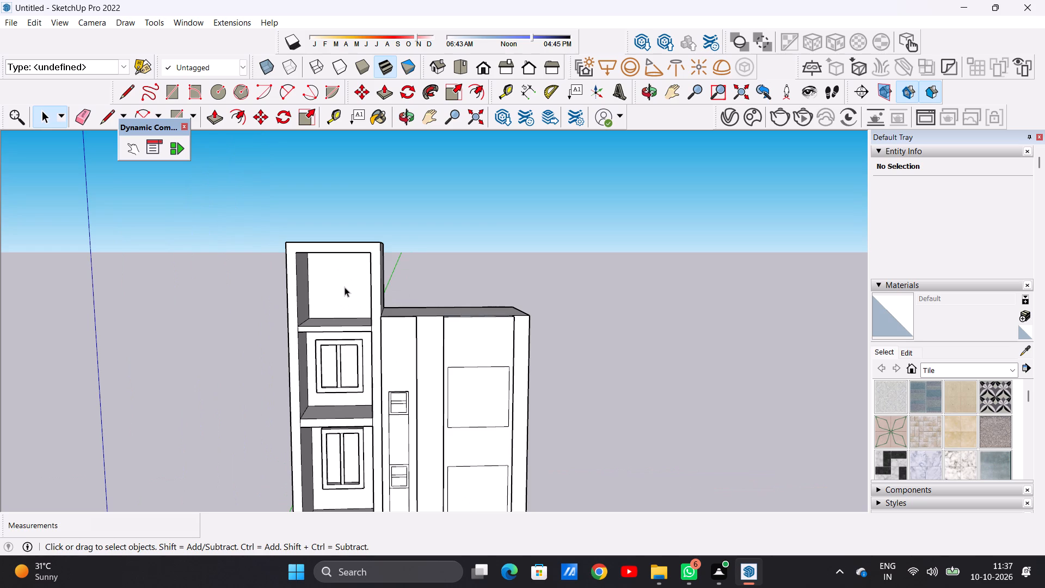
scroll(345, 287, "down", 3)
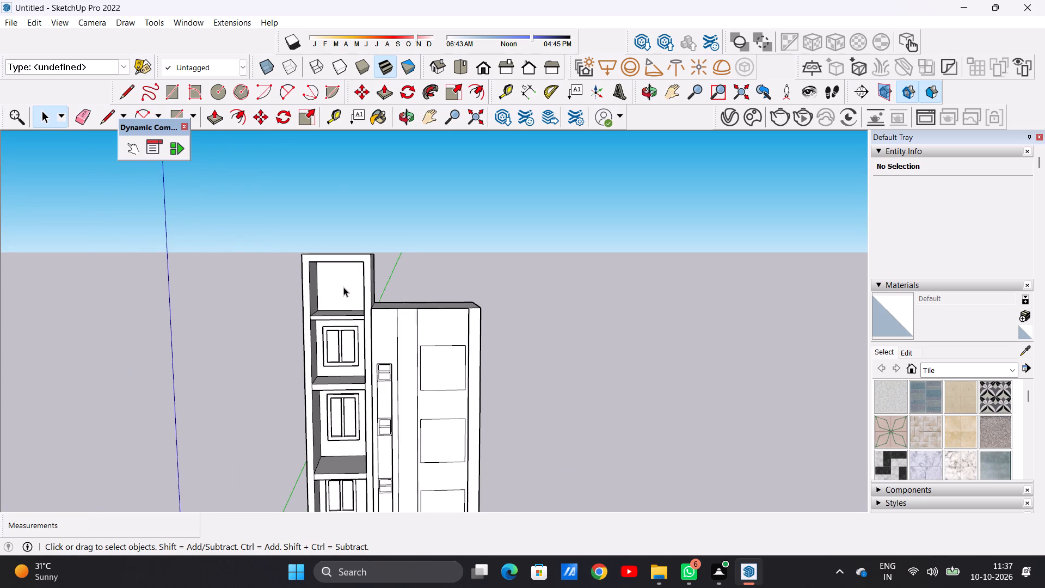
scroll(343, 287, "down", 6)
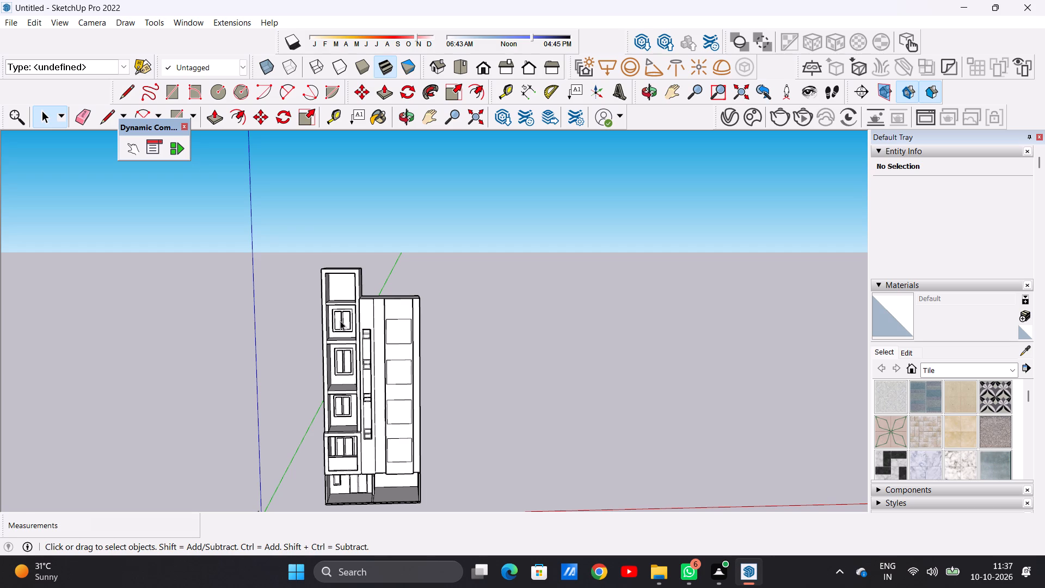
scroll(340, 320, "up", 12)
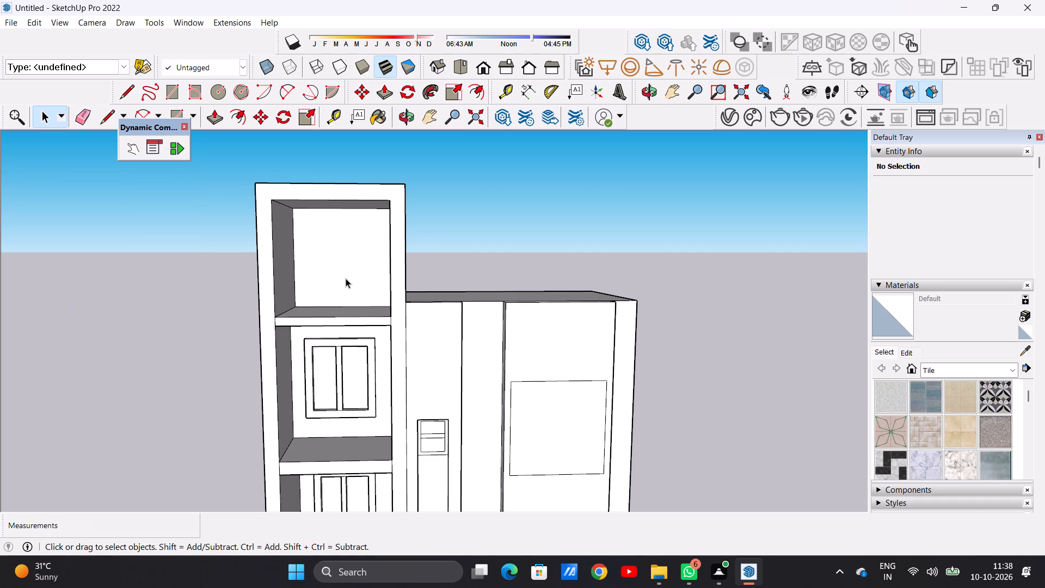
scroll(346, 278, "down", 1)
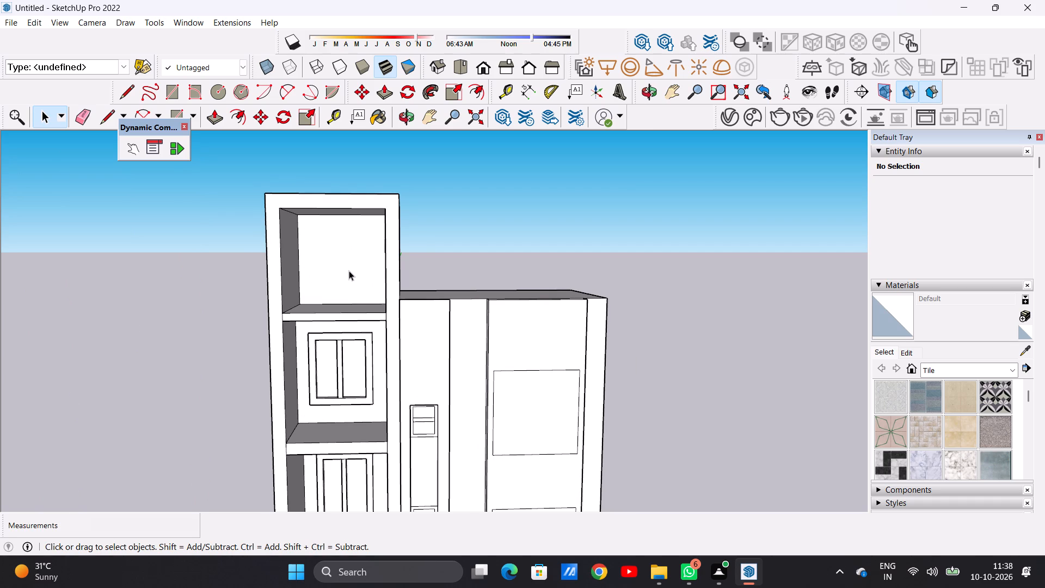
scroll(349, 271, "up", 3)
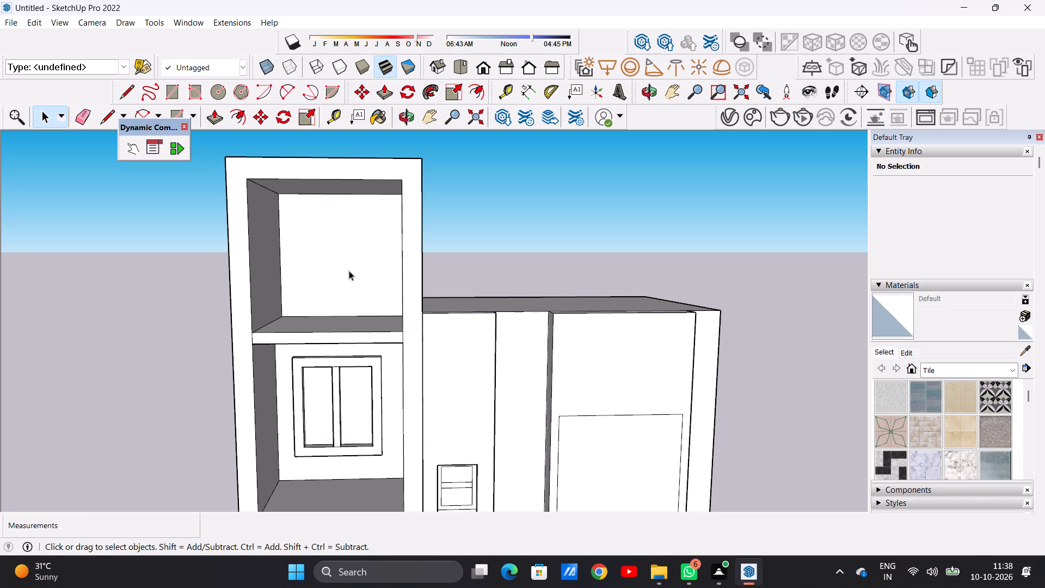
scroll(346, 286, "down", 4)
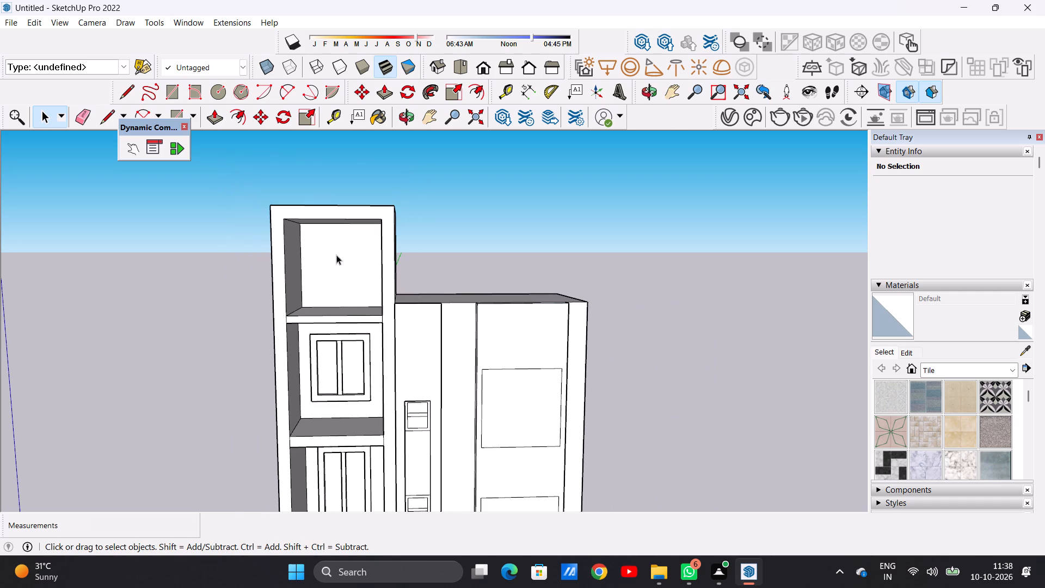
Pull the back wall of the empty top bay forward with Push/Pull to make that recess shallower.
middle_click_drag(324, 241, 330, 255)
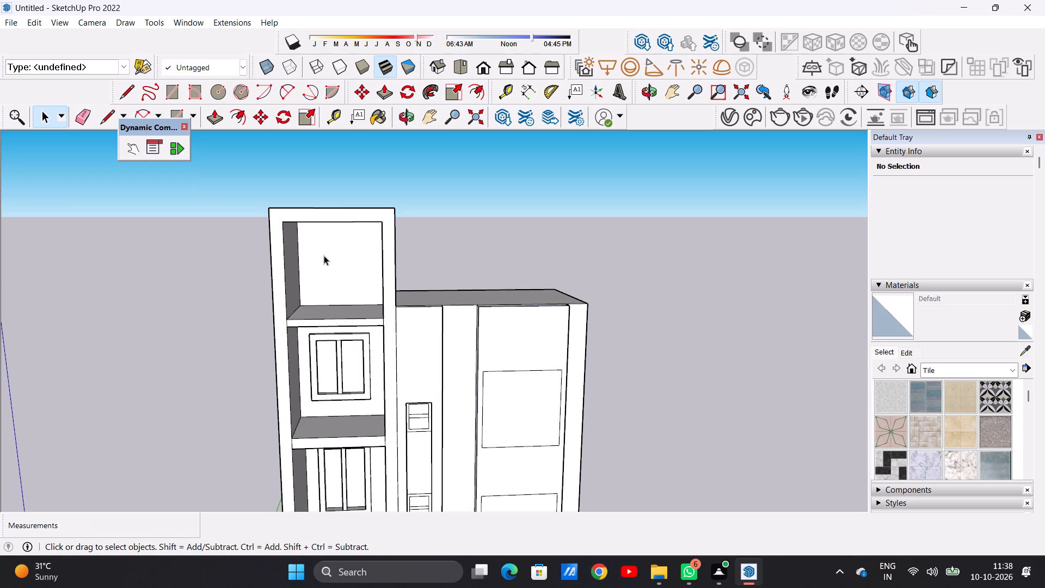
scroll(324, 255, "down", 4)
middle_click_drag(346, 255, 301, 284)
scroll(331, 268, "up", 7)
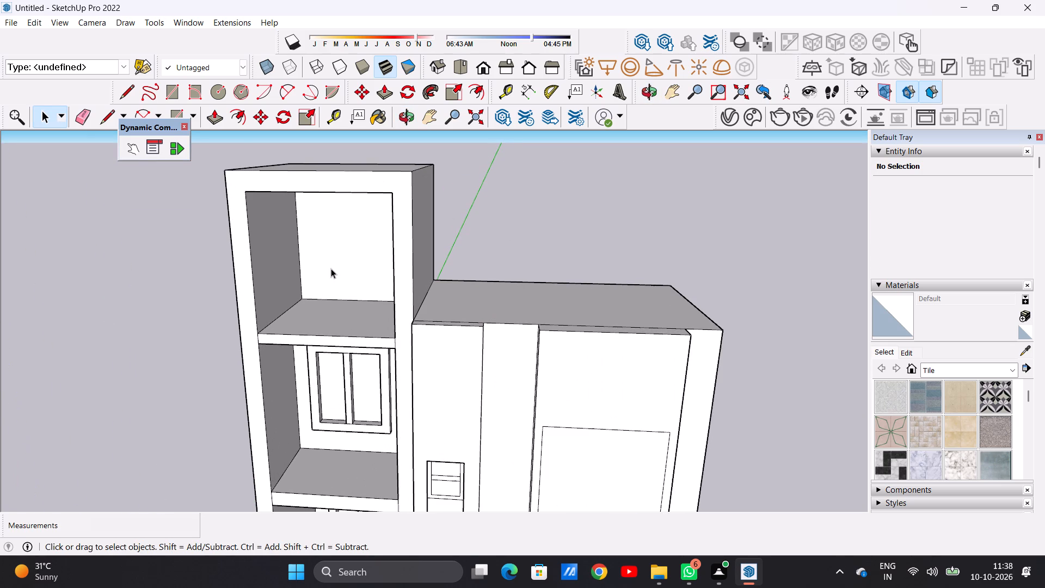
key("p")
left_click(341, 240)
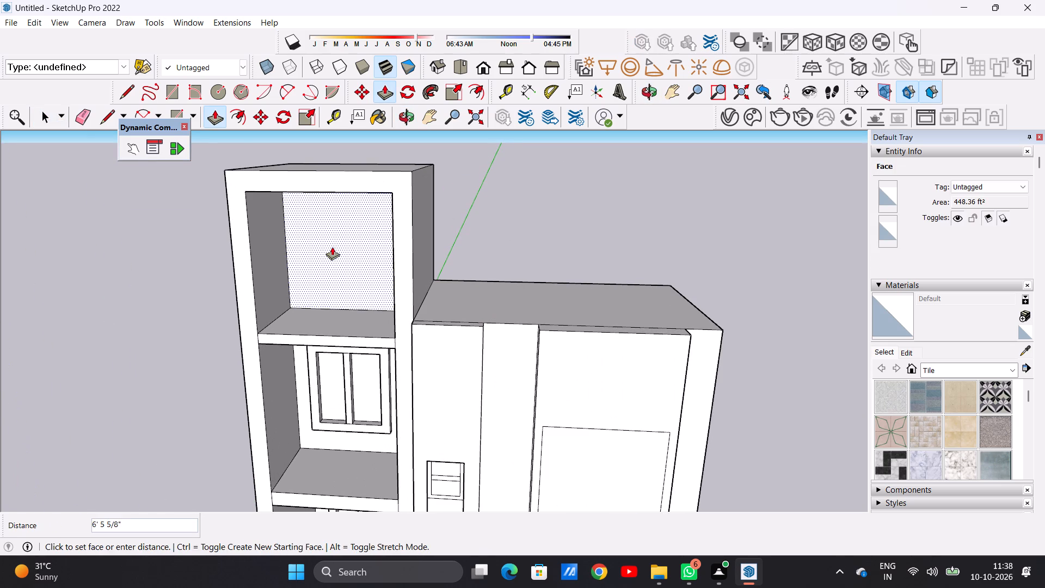
left_click(327, 247)
key("space")
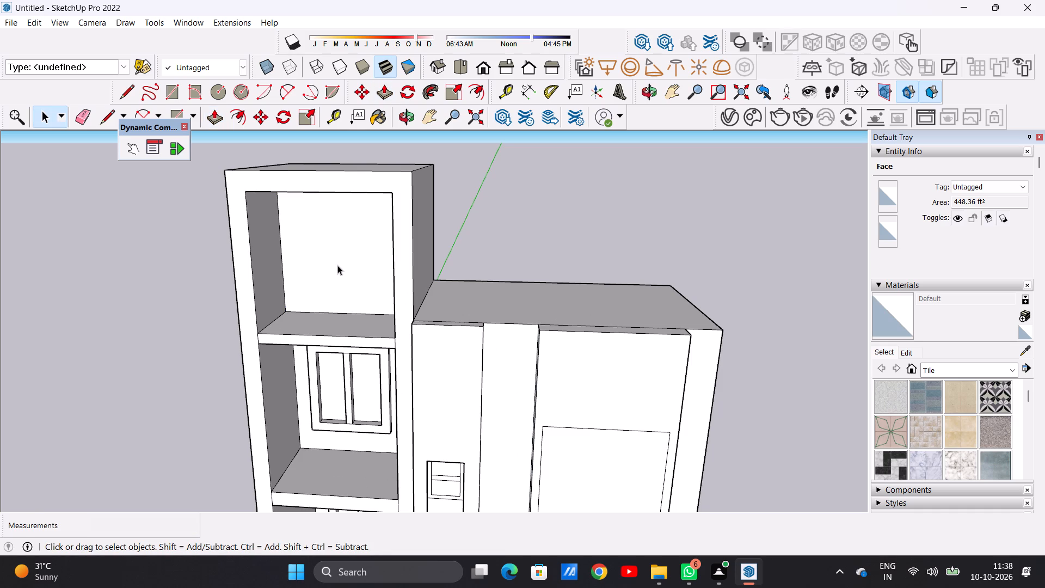
Inspect the shallower top bay and compare it with the rest of the facade from several angles.
scroll(336, 328, "down", 4)
middle_click_drag(244, 339, 317, 233)
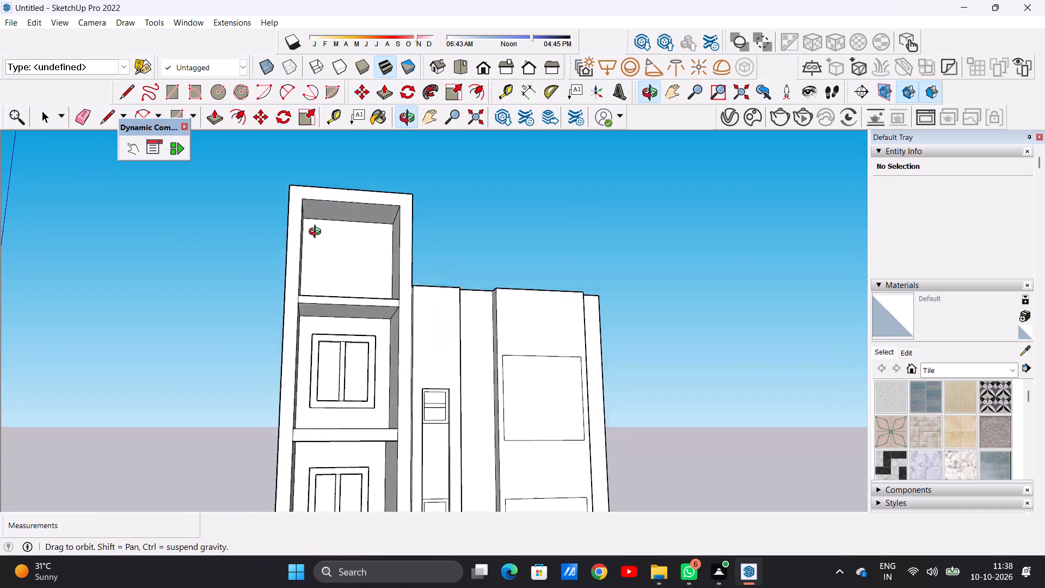
middle_click_drag(317, 233, 316, 265)
scroll(291, 308, "down", 20)
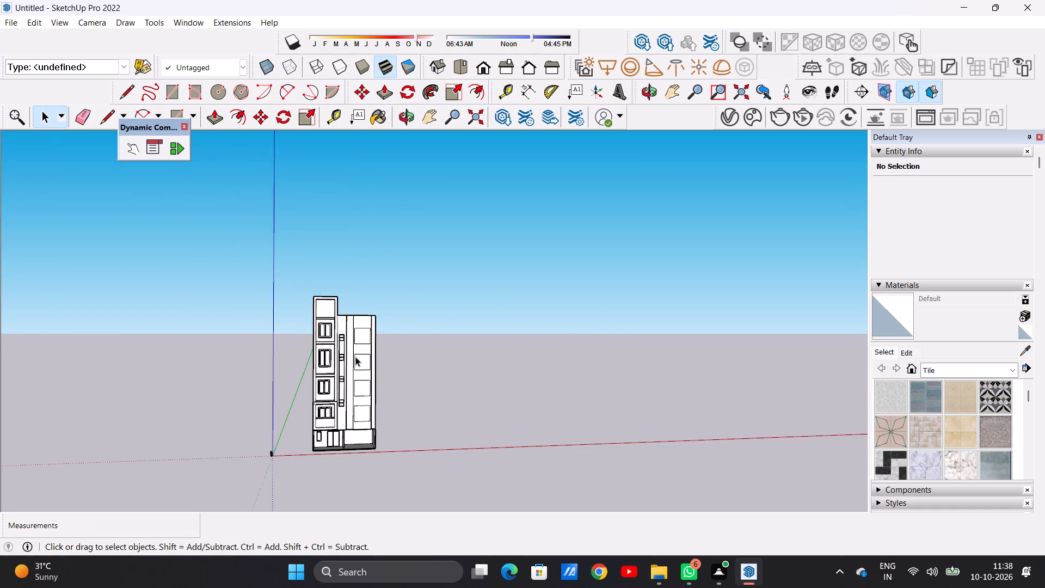
scroll(355, 357, "up", 7)
scroll(311, 313, "up", 6)
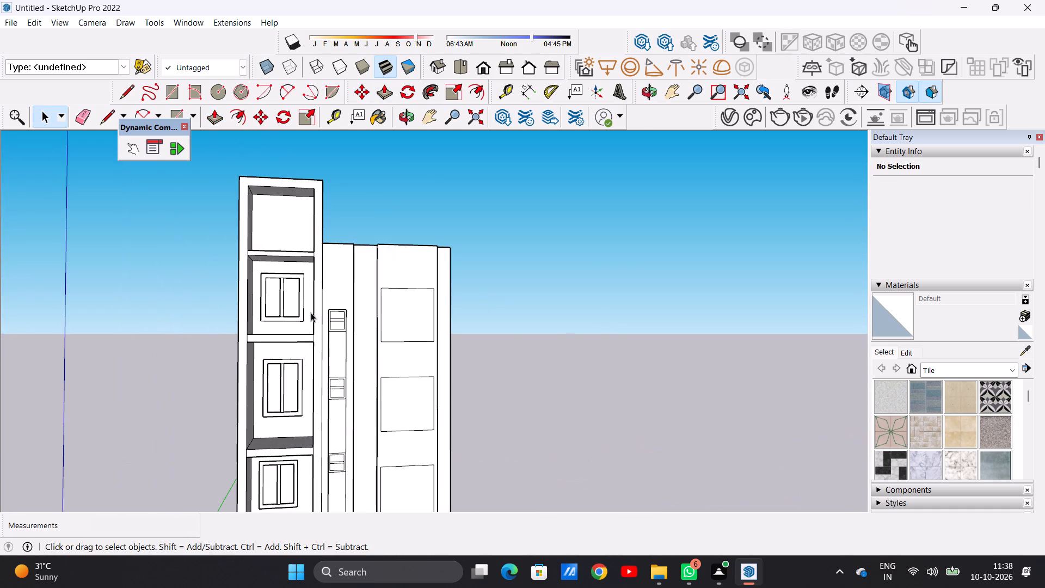
scroll(311, 319, "down", 3)
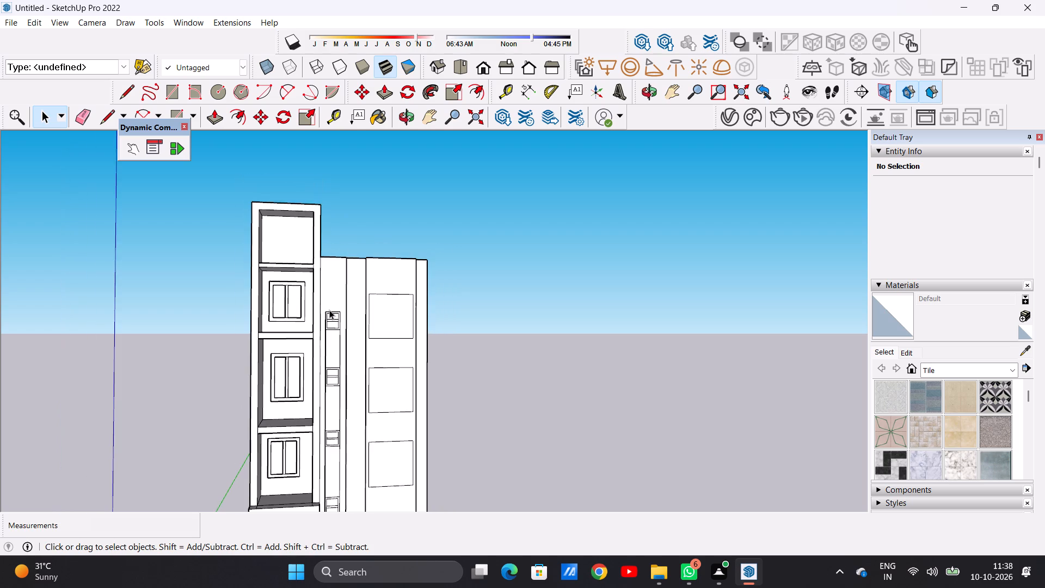
middle_click_drag(329, 310, 335, 366)
middle_click_drag(327, 377, 313, 323)
scroll(316, 379, "down", 5)
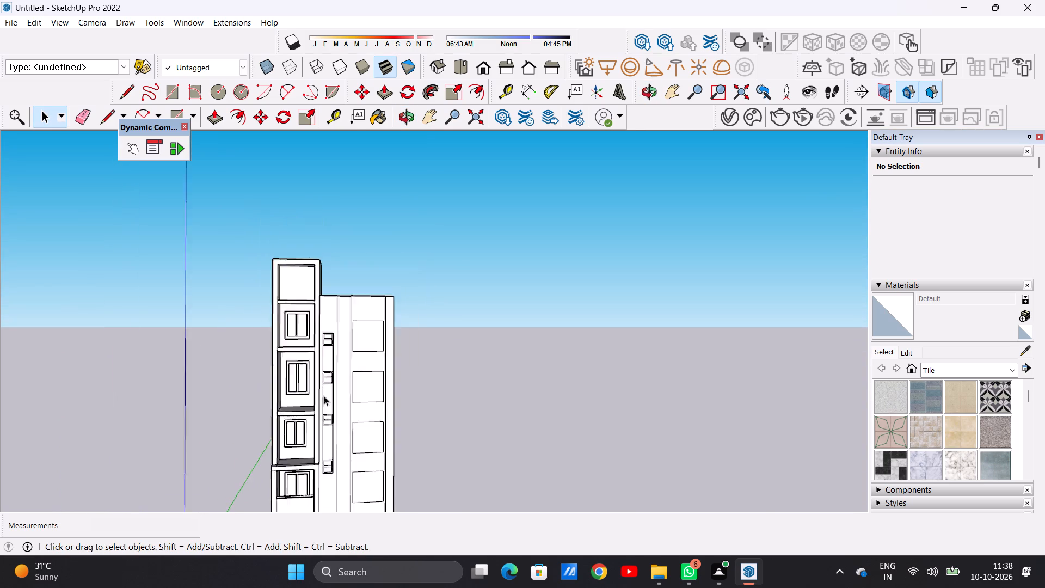
scroll(324, 396, "down", 4)
scroll(318, 442, "down", 4)
Examine the lower window bays up close, including the projecting frame and slab around the lowest bay.
scroll(313, 435, "up", 20)
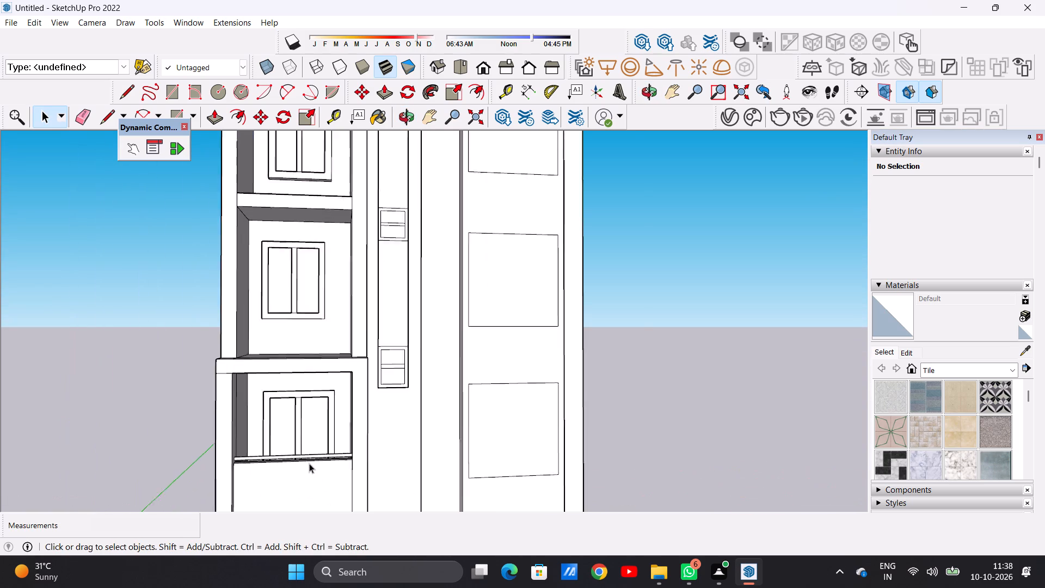
scroll(309, 463, "up", 2)
middle_click_drag(296, 351, 276, 456)
scroll(292, 345, "down", 3)
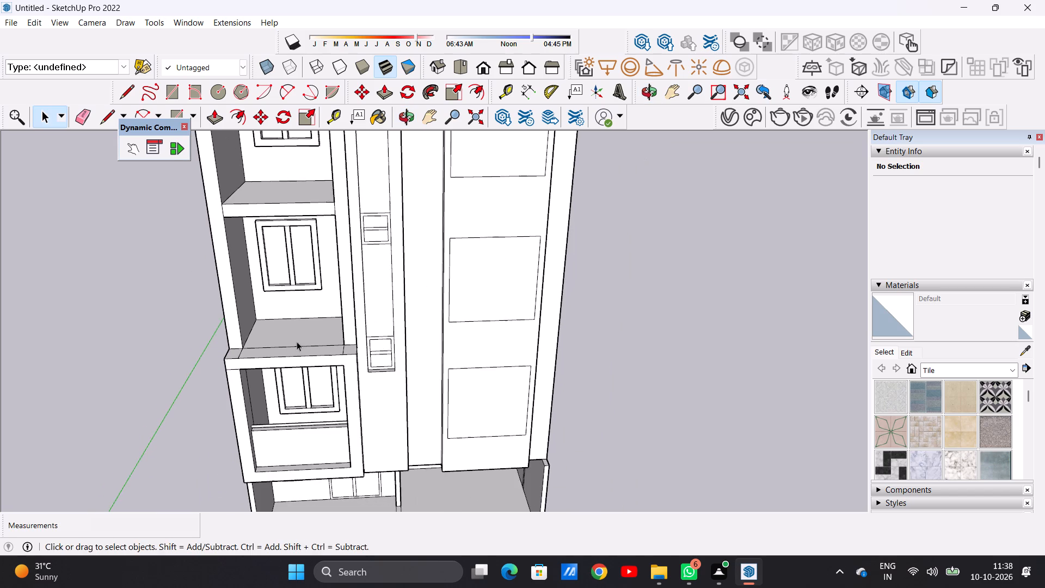
middle_click_drag(312, 331, 373, 375)
middle_click_drag(372, 375, 279, 362)
scroll(282, 336, "up", 6)
scroll(325, 365, "down", 3)
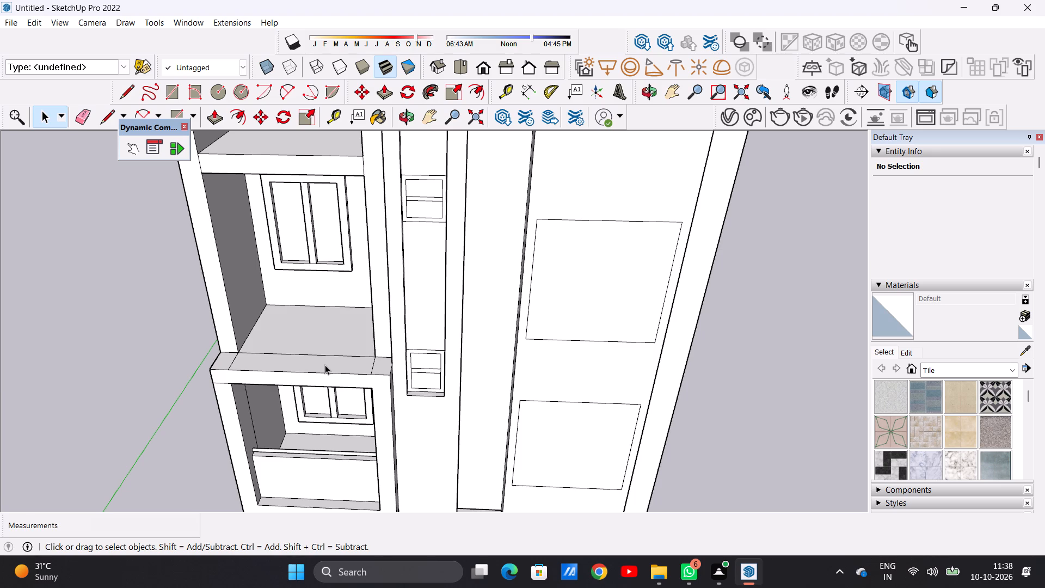
scroll(333, 366, "down", 4)
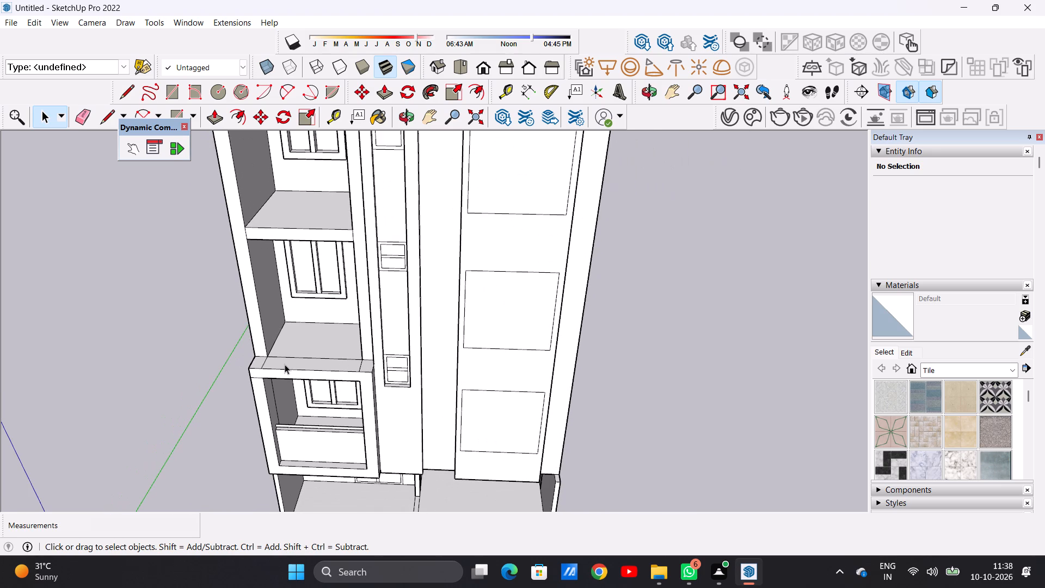
middle_click_drag(285, 364, 314, 323)
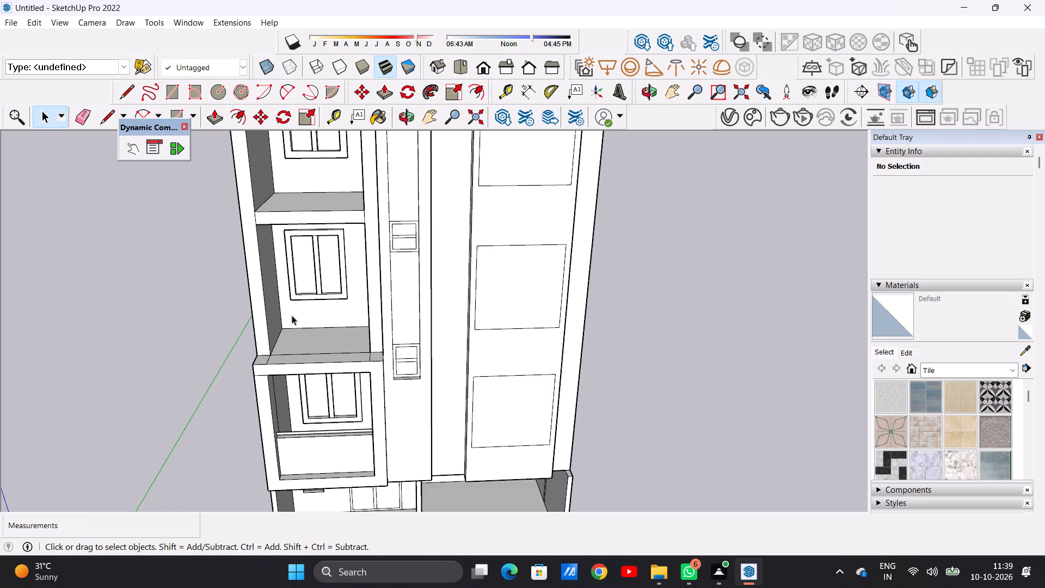
scroll(272, 309, "down", 2)
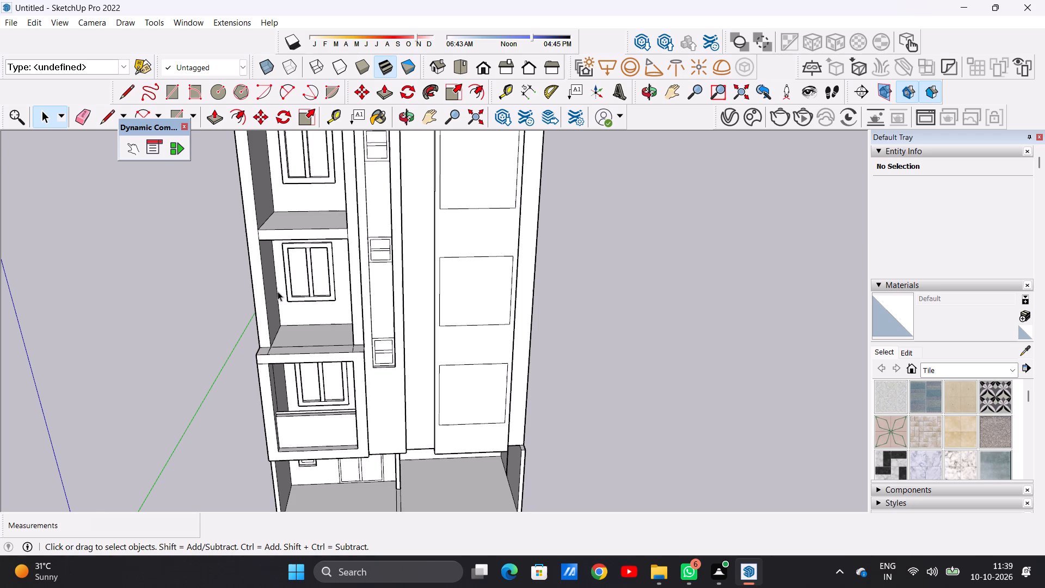
Pull the front face of the tall bay surround forward with Push/Pull, flush with the projecting frame around the lowest bay.
scroll(278, 297, "down", 1)
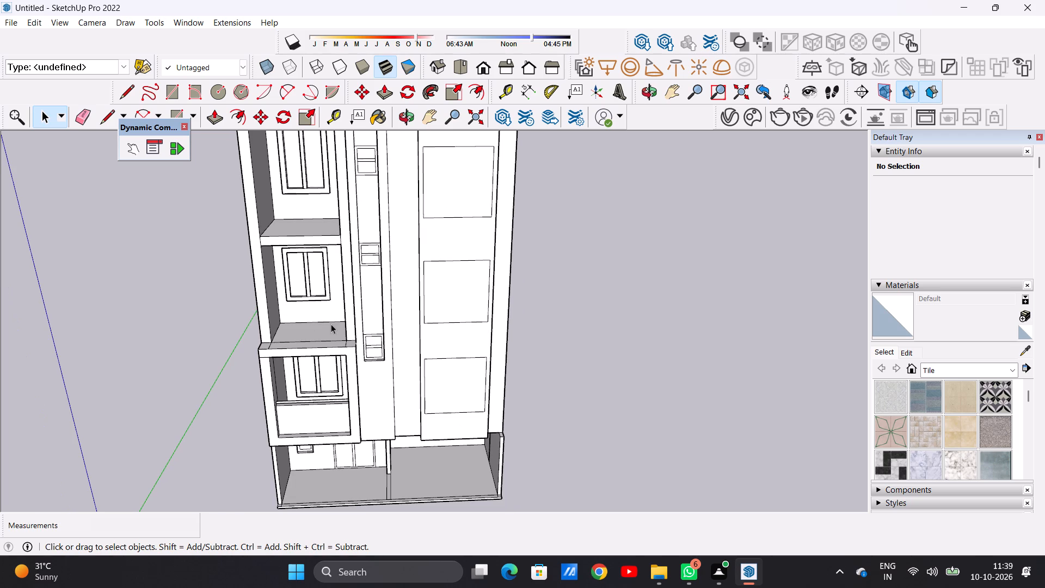
scroll(331, 324, "down", 1)
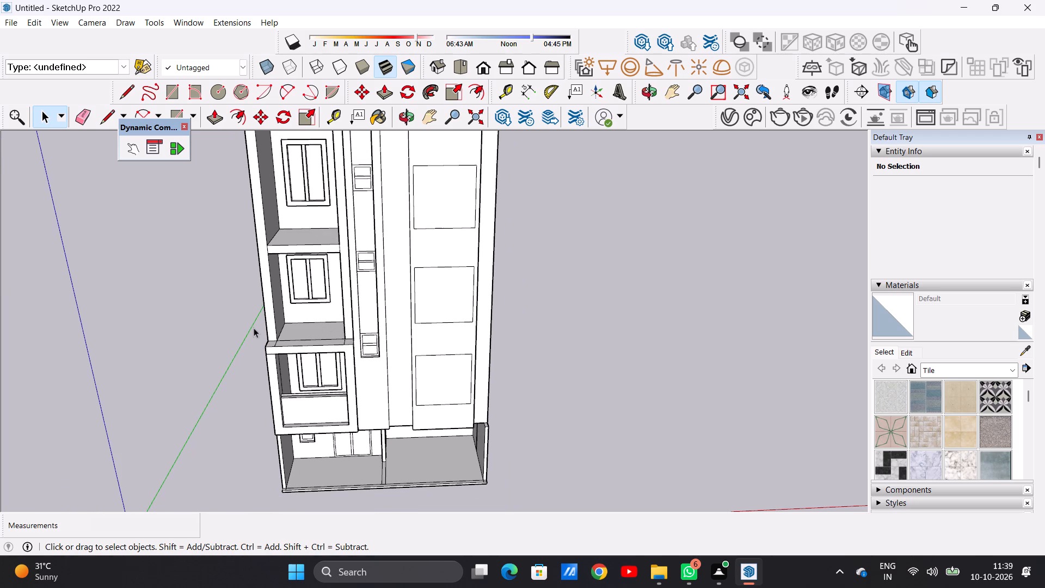
middle_click_drag(250, 327, 303, 320)
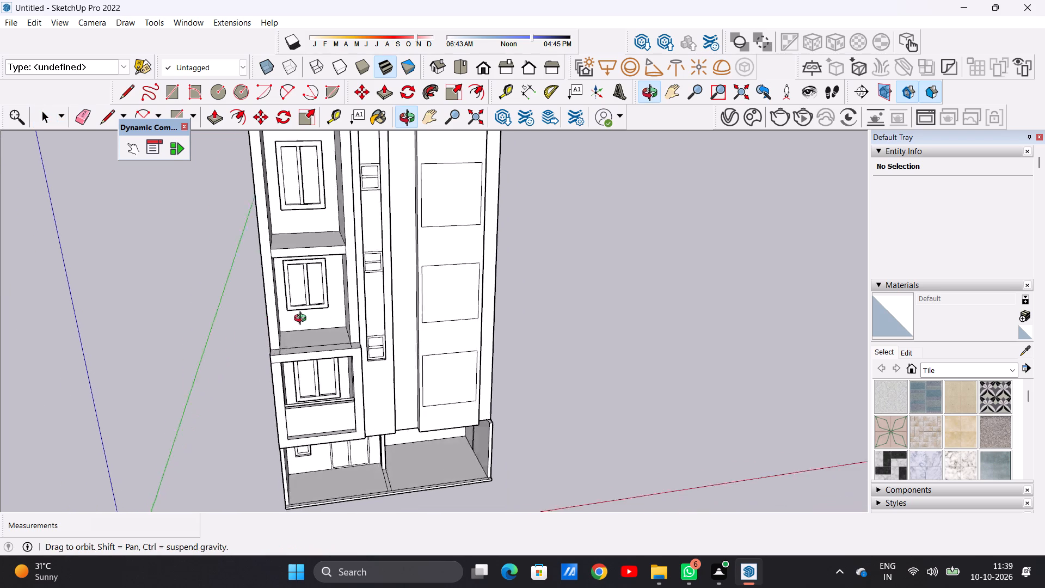
middle_click_drag(303, 320, 359, 318)
scroll(337, 348, "down", 11)
scroll(324, 286, "up", 6)
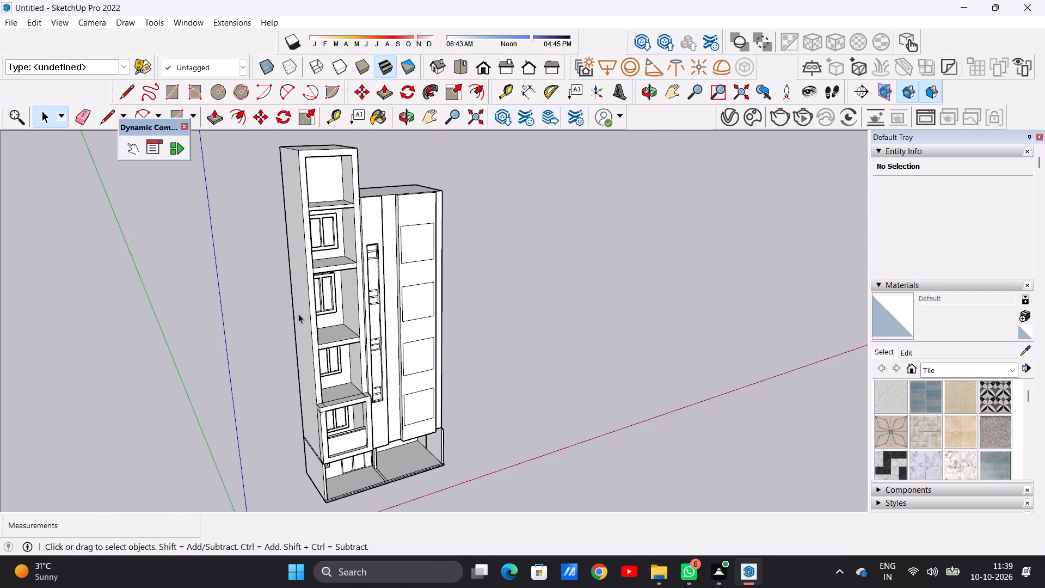
scroll(298, 314, "up", 4)
key("p")
scroll(321, 323, "up", 3)
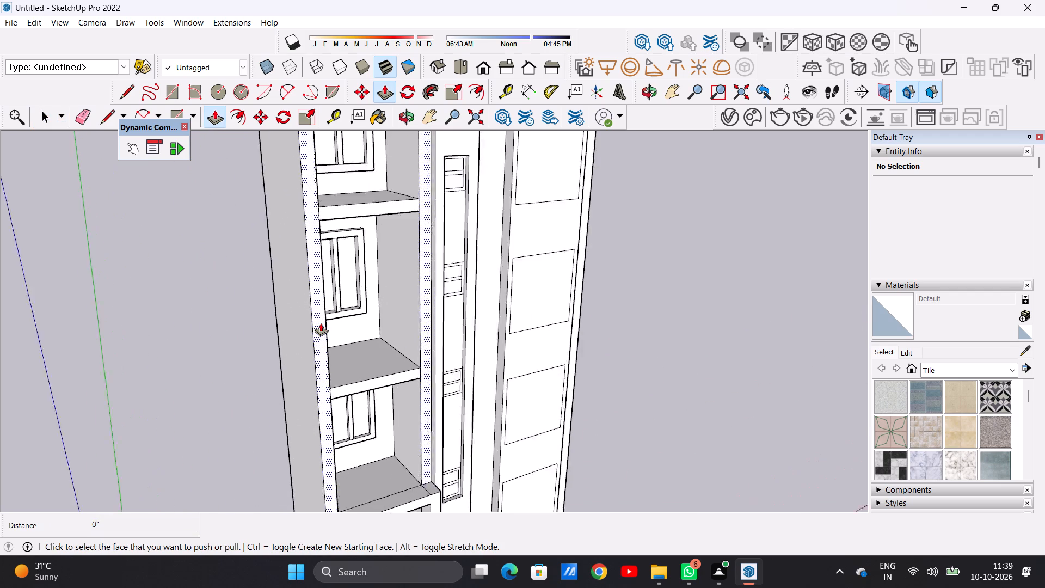
scroll(321, 323, "up", 3)
left_click(321, 323)
scroll(328, 318, "down", 8)
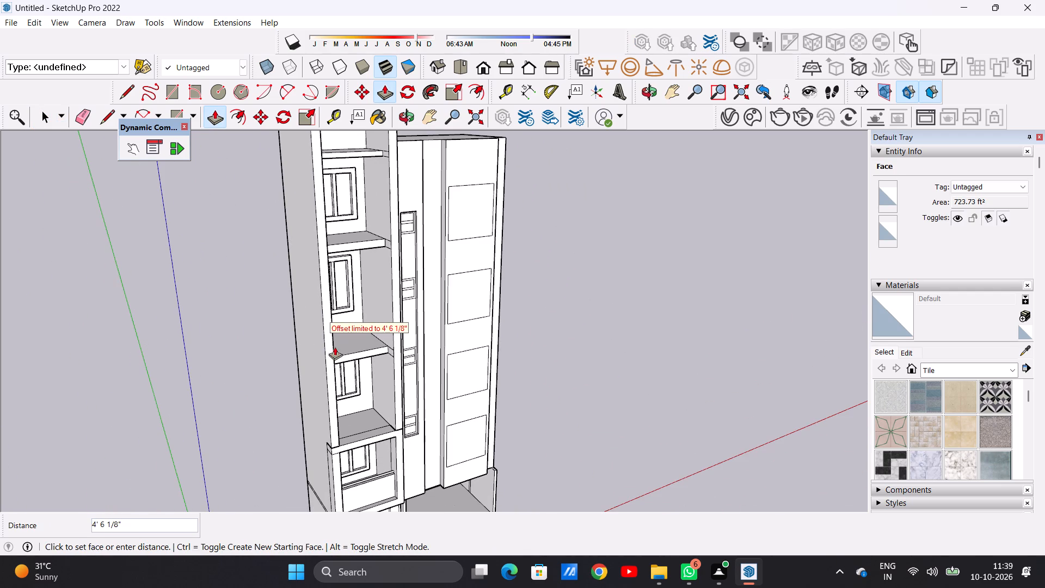
left_click(335, 450)
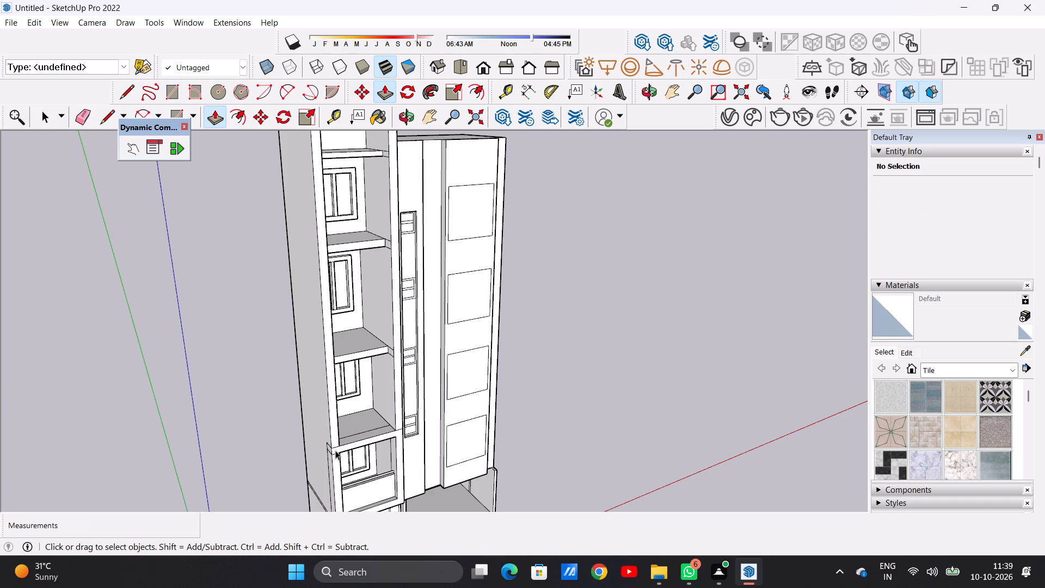
key("space")
Draw a 21' 2" line across the floor of the second-lowest window bay, parallel to and just in front of the existing floor line.
middle_click_drag(375, 451, 296, 428)
scroll(352, 419, "up", 6)
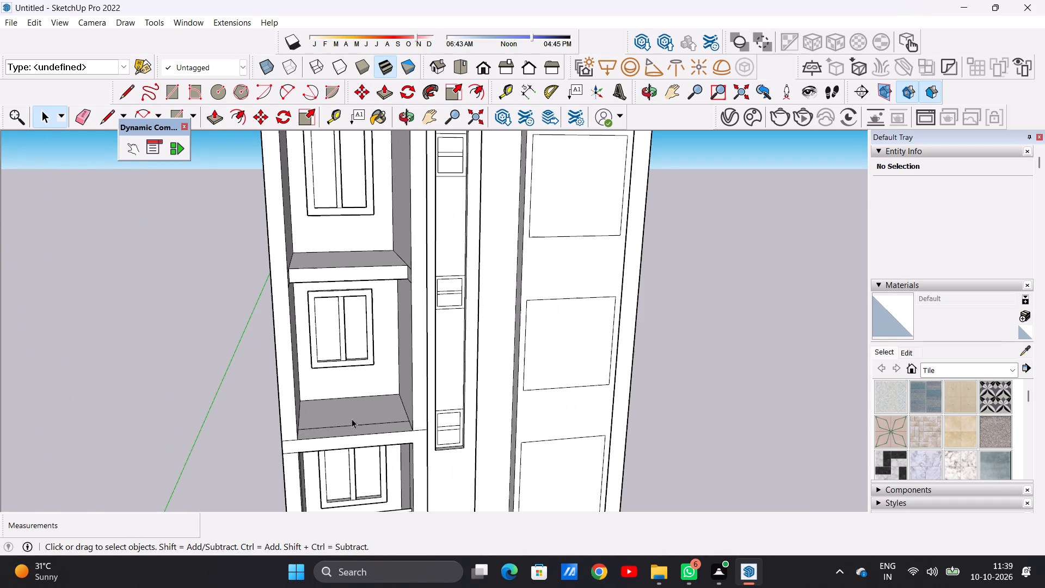
scroll(329, 519, "down", 17)
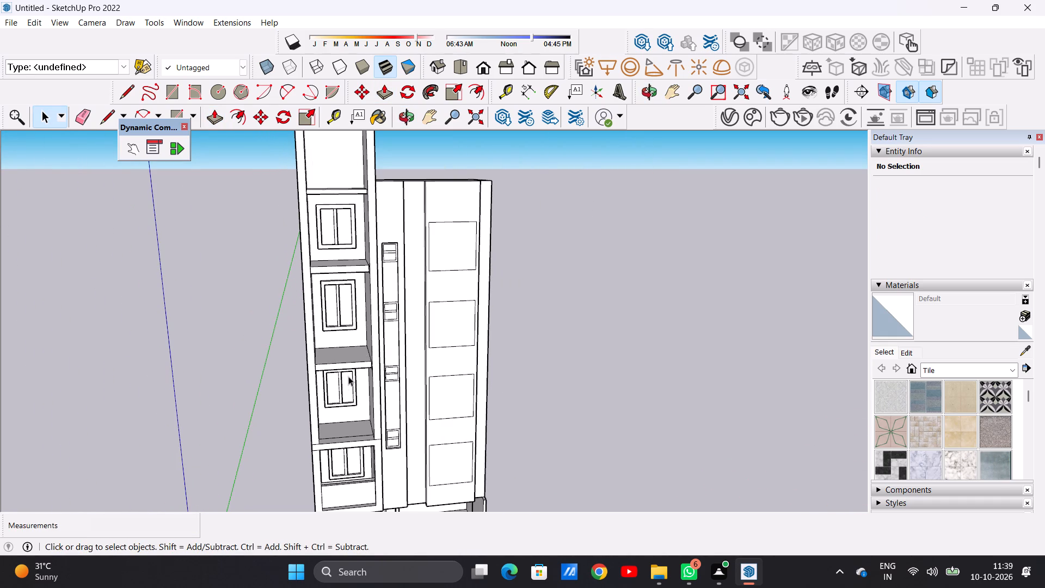
middle_click_drag(348, 376, 334, 427)
scroll(337, 427, "down", 3)
scroll(360, 428, "up", 9)
scroll(360, 428, "down", 1)
scroll(360, 428, "up", 4)
scroll(341, 330, "down", 2)
middle_click_drag(333, 362, 327, 386)
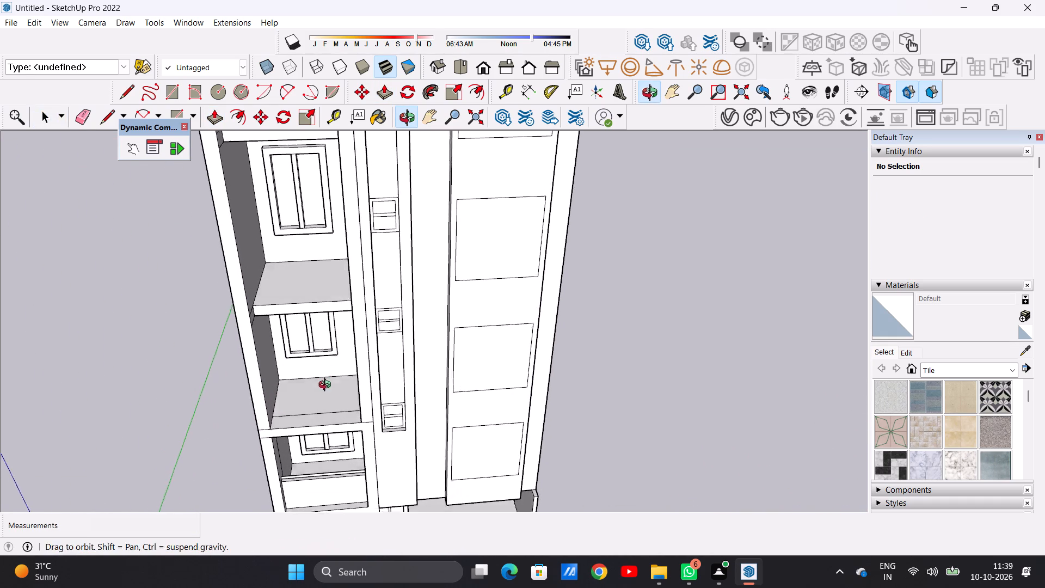
middle_click_drag(327, 386, 325, 392)
scroll(317, 430, "up", 2)
scroll(317, 430, "down", 1)
scroll(317, 430, "up", 9)
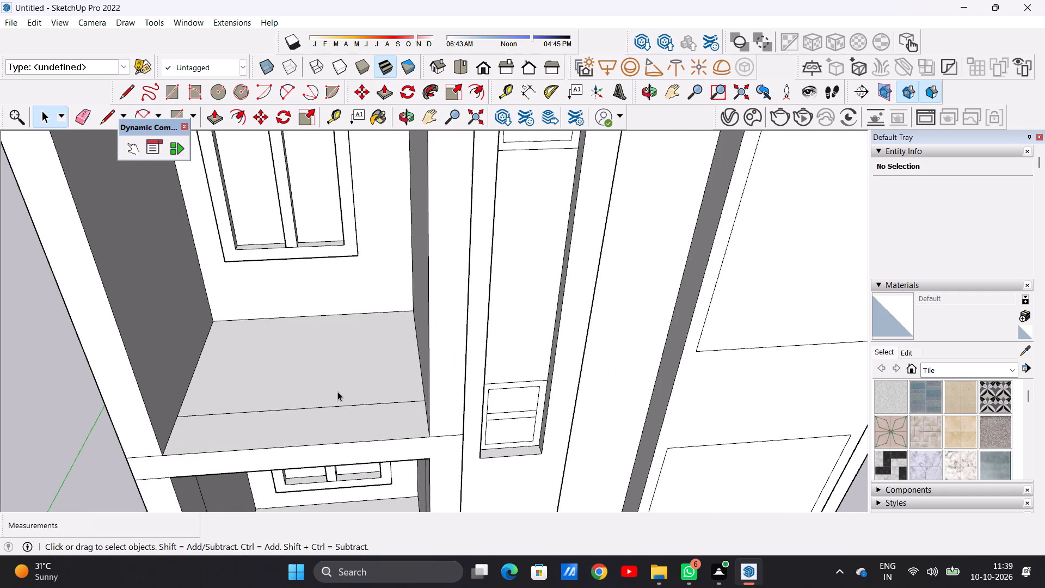
key("l")
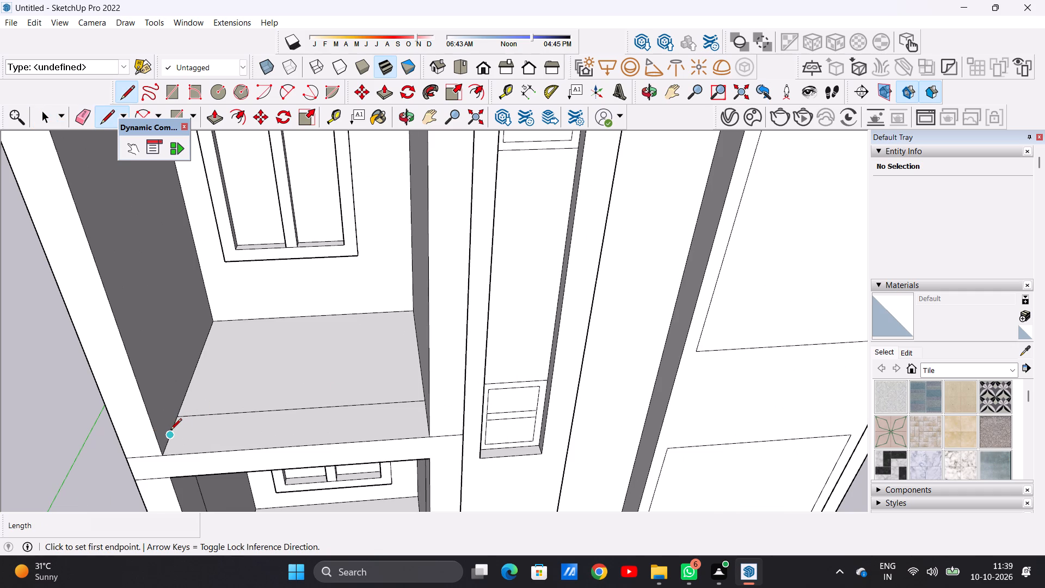
scroll(170, 434, "up", 10)
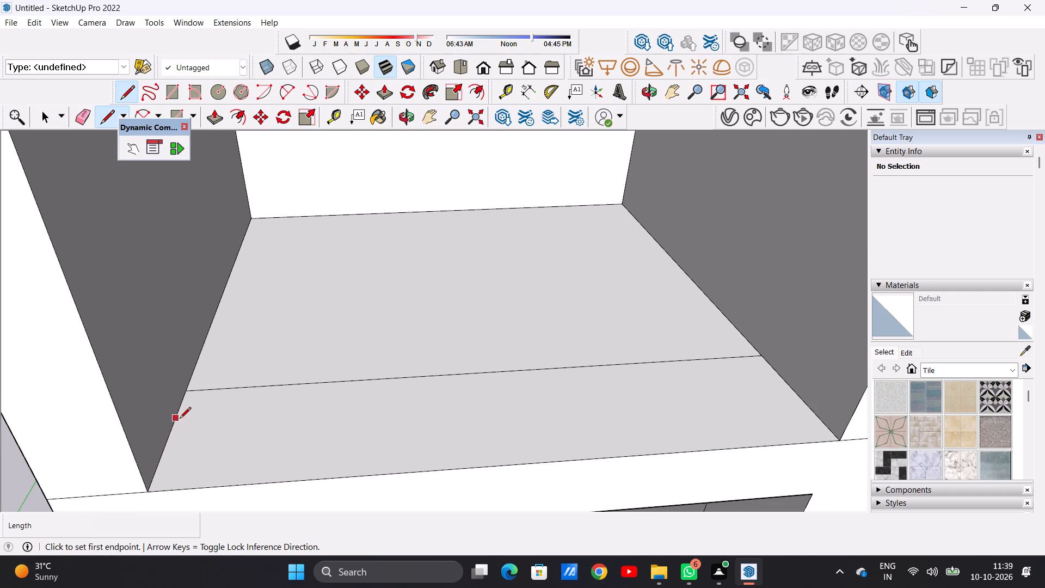
left_click(177, 425)
scroll(311, 424, "down", 5)
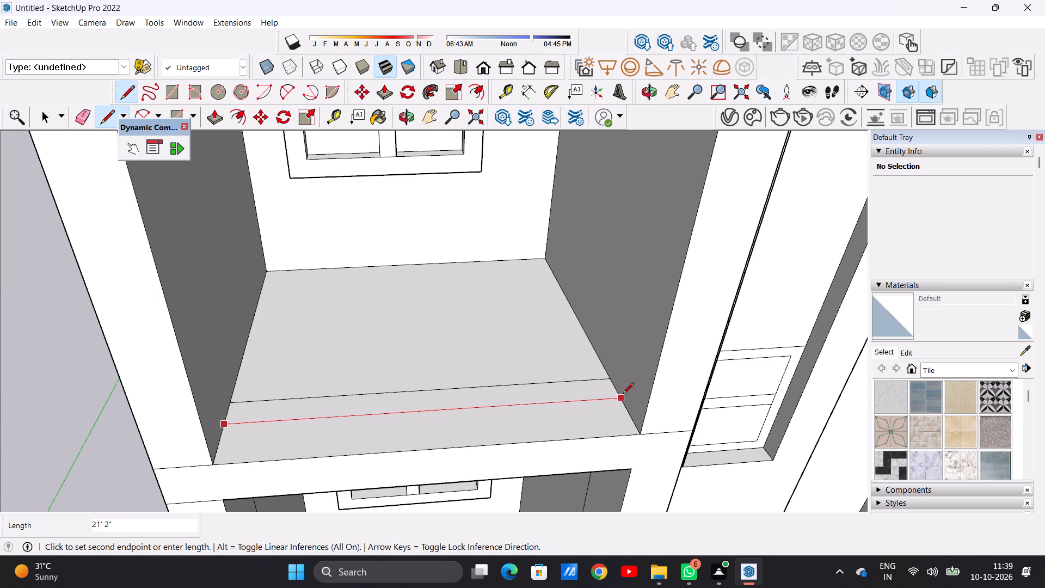
left_click(620, 397)
key("space")
Push/Pull the narrow floor strip between the two lines up about 9' 8" to form a parapet wall in the second-lowest bay.
scroll(426, 442, "down", 6)
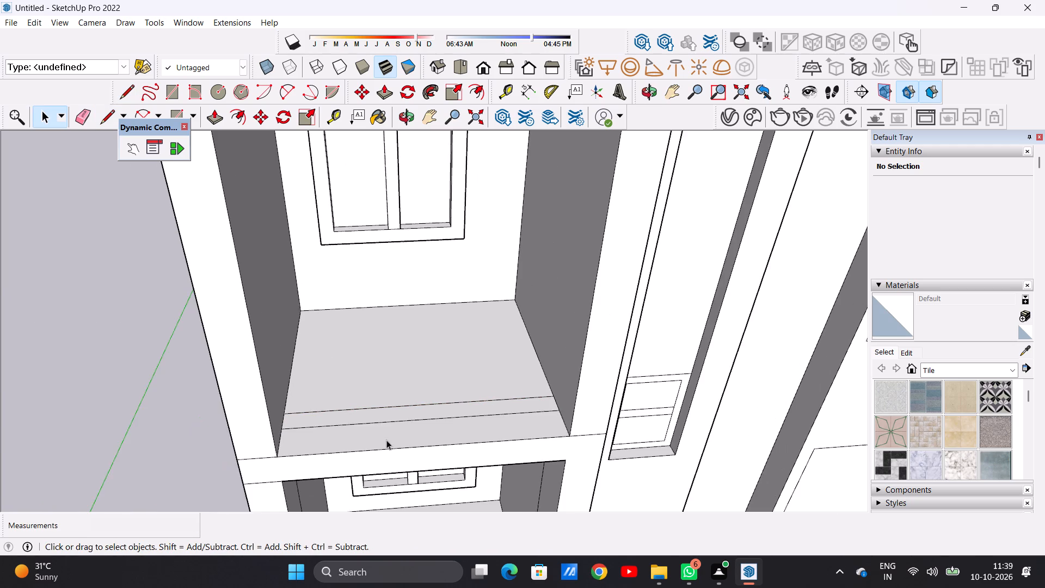
scroll(386, 440, "down", 13)
middle_click_drag(391, 442, 382, 422)
scroll(401, 416, "up", 5)
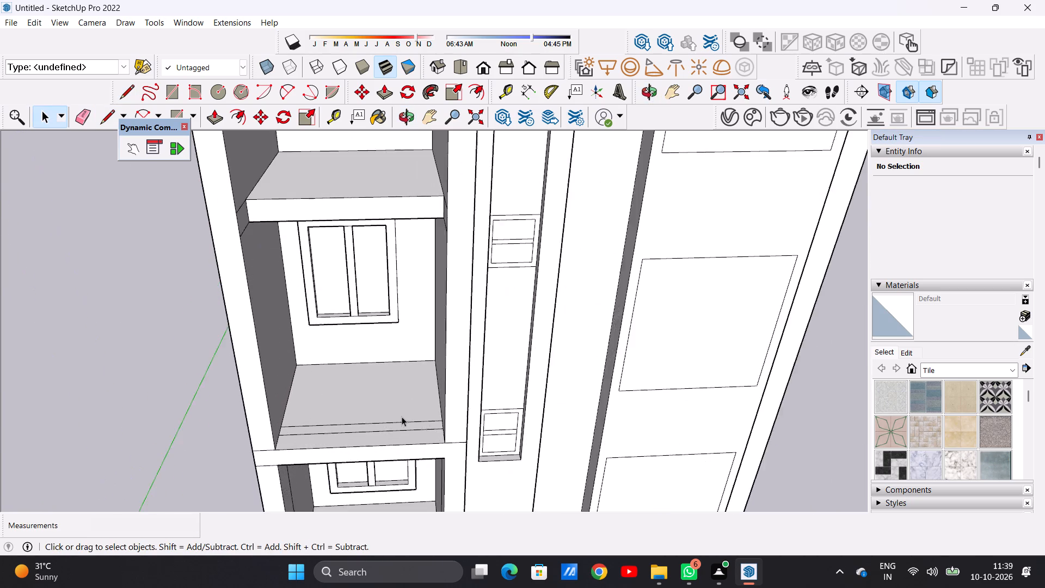
scroll(402, 416, "up", 13)
key("p")
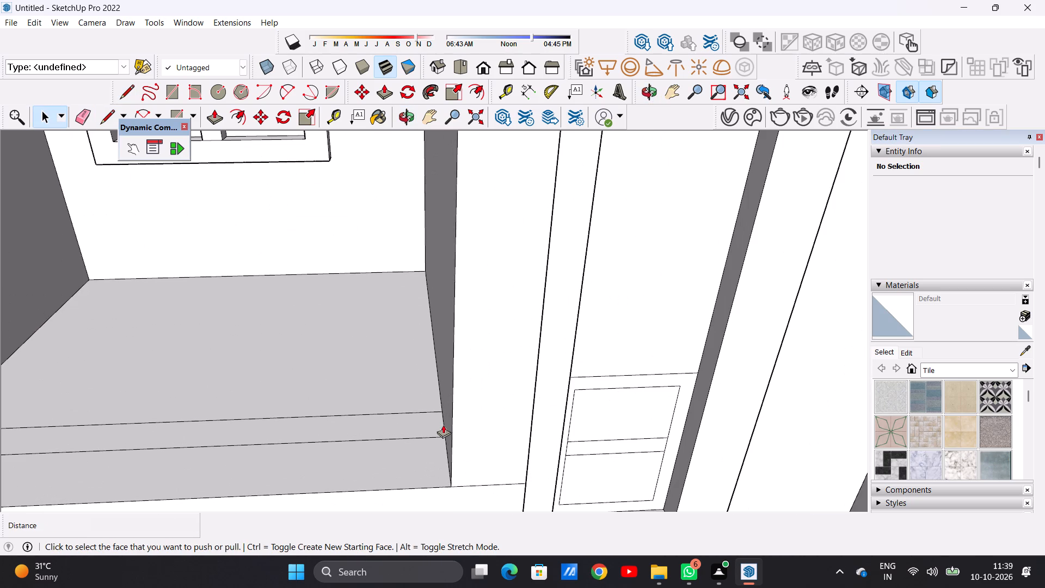
scroll(434, 418, "up", 3)
left_click(434, 418)
scroll(437, 373, "down", 17)
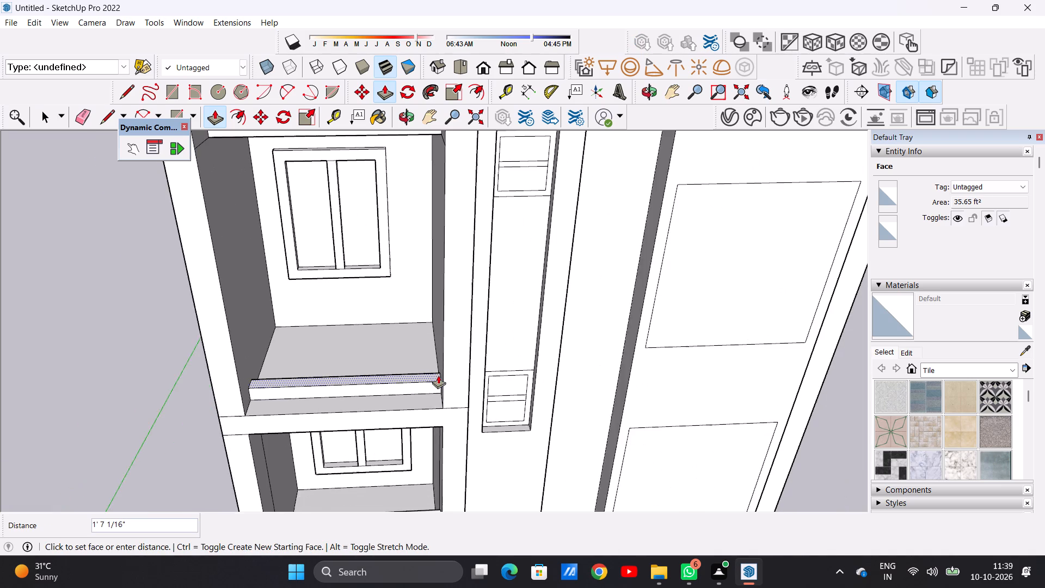
middle_click_drag(436, 339, 442, 278)
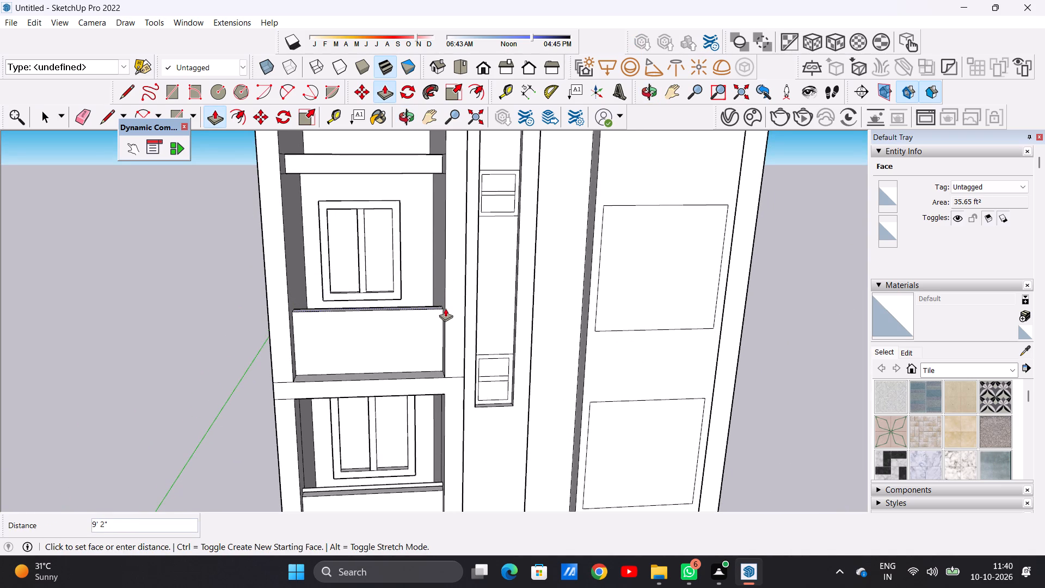
left_click(446, 305)
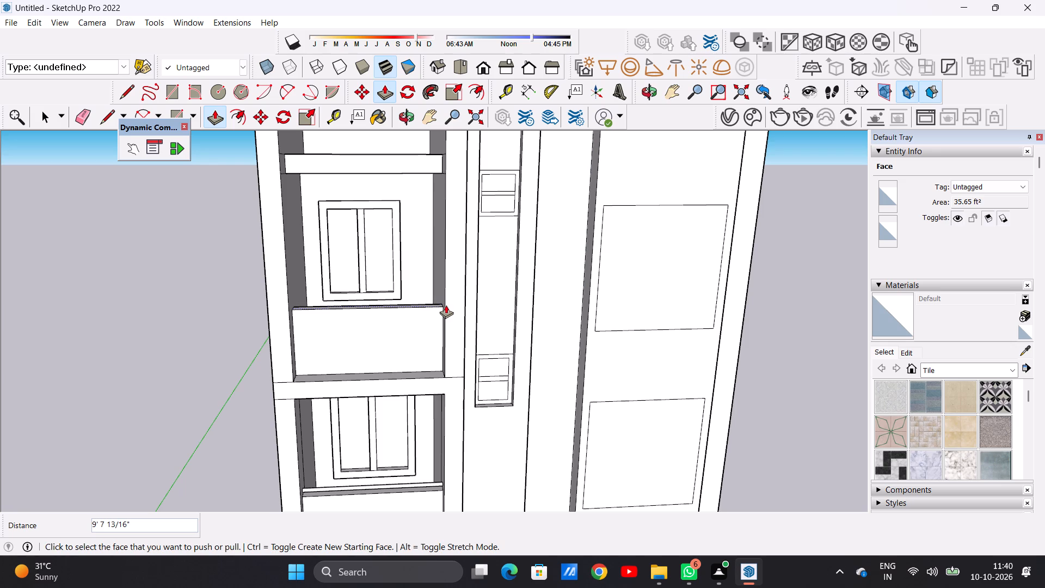
key("space")
Draw a circle of about 6 9/16" radius on the bay's side wall, just above the end of the parapet.
scroll(410, 316, "down", 5)
middle_click_drag(396, 318, 585, 313)
scroll(493, 313, "up", 1)
scroll(491, 307, "down", 1)
scroll(487, 306, "up", 3)
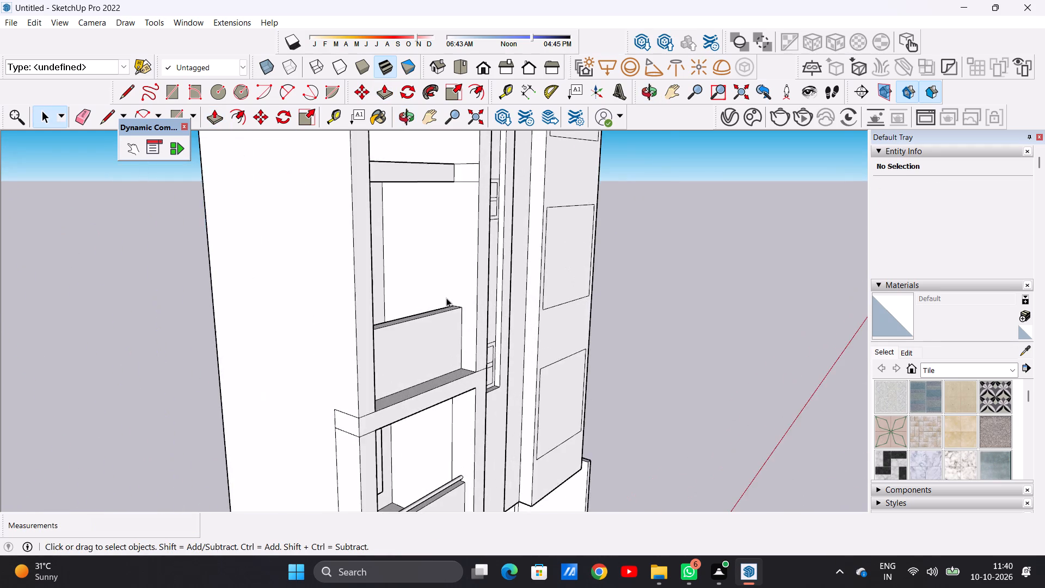
scroll(446, 298, "up", 16)
middle_click_drag(438, 320, 432, 400)
scroll(471, 389, "down", 6)
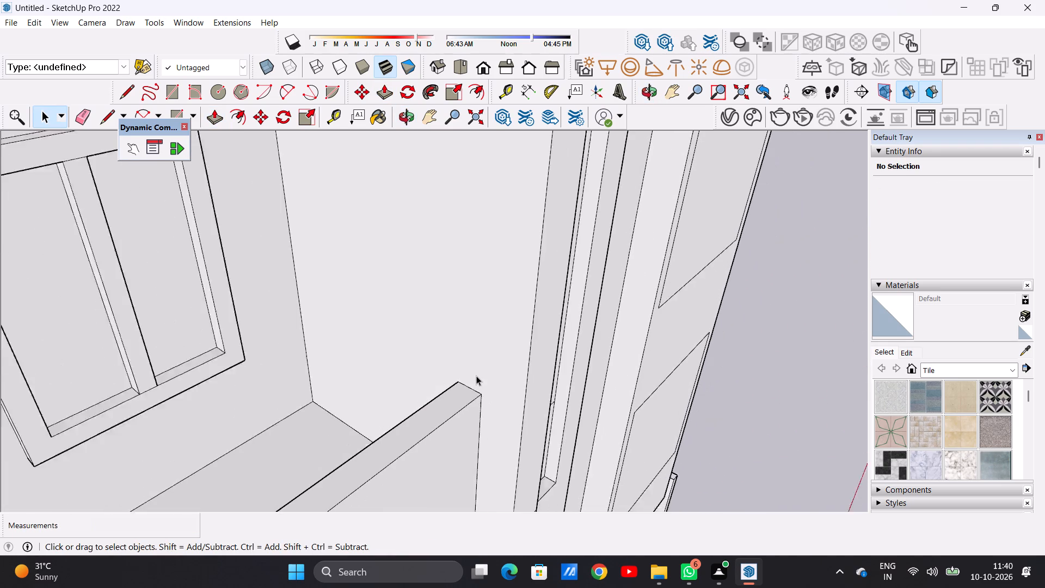
scroll(476, 376, "down", 9)
scroll(475, 370, "up", 6)
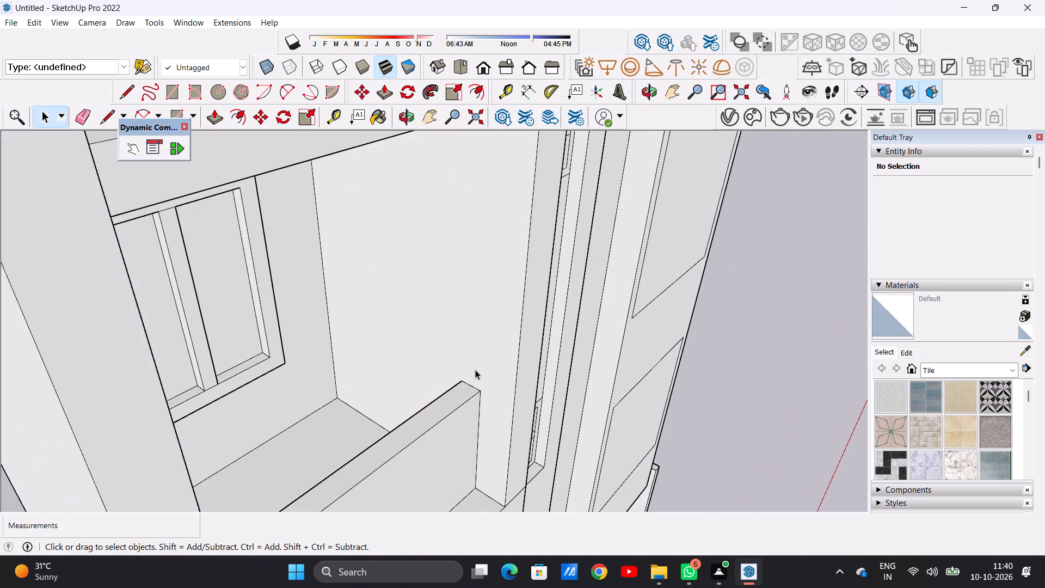
key("c")
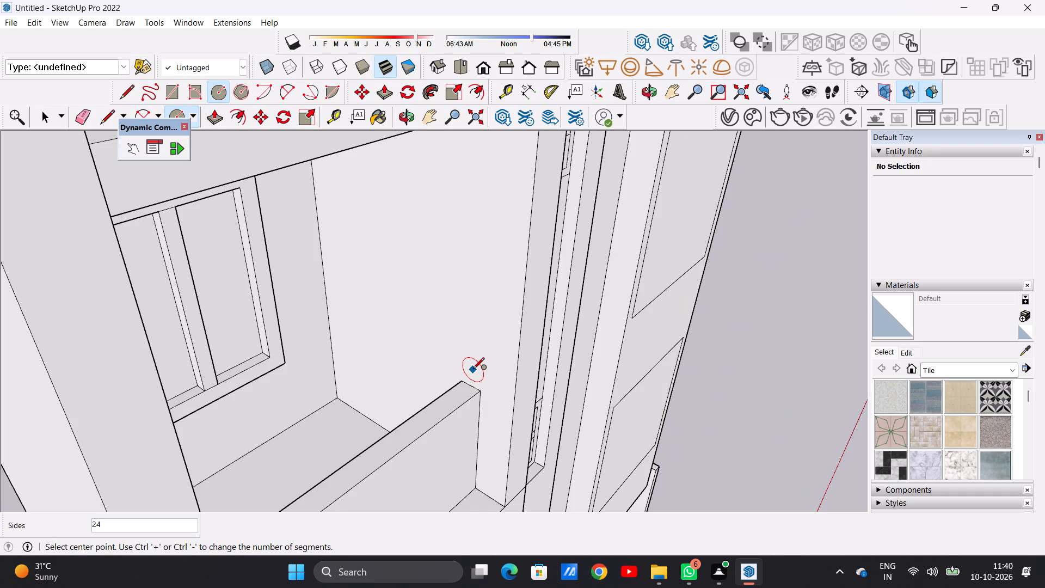
left_click(473, 370)
scroll(474, 369, "up", 4)
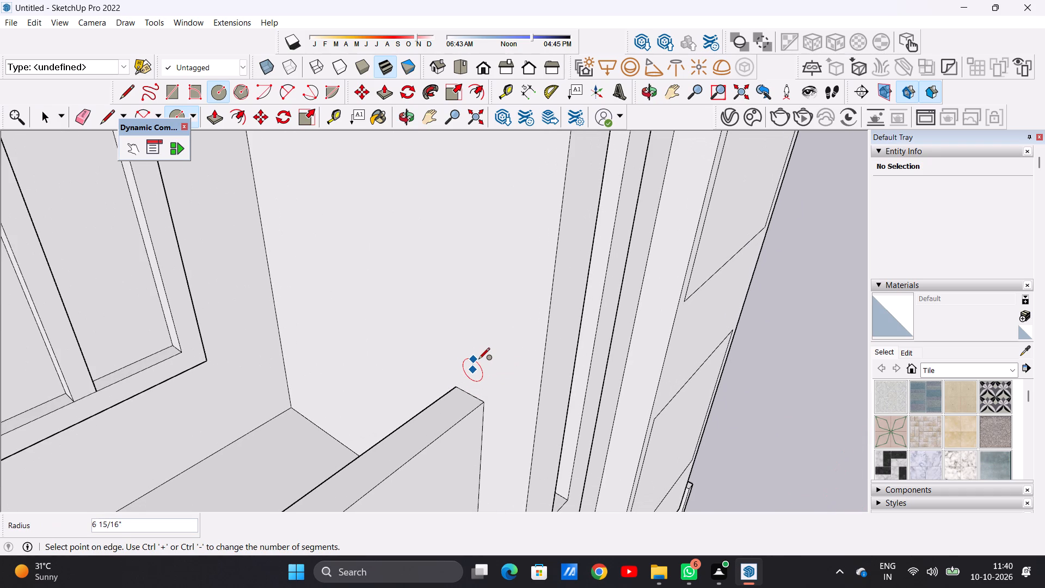
left_click(478, 360)
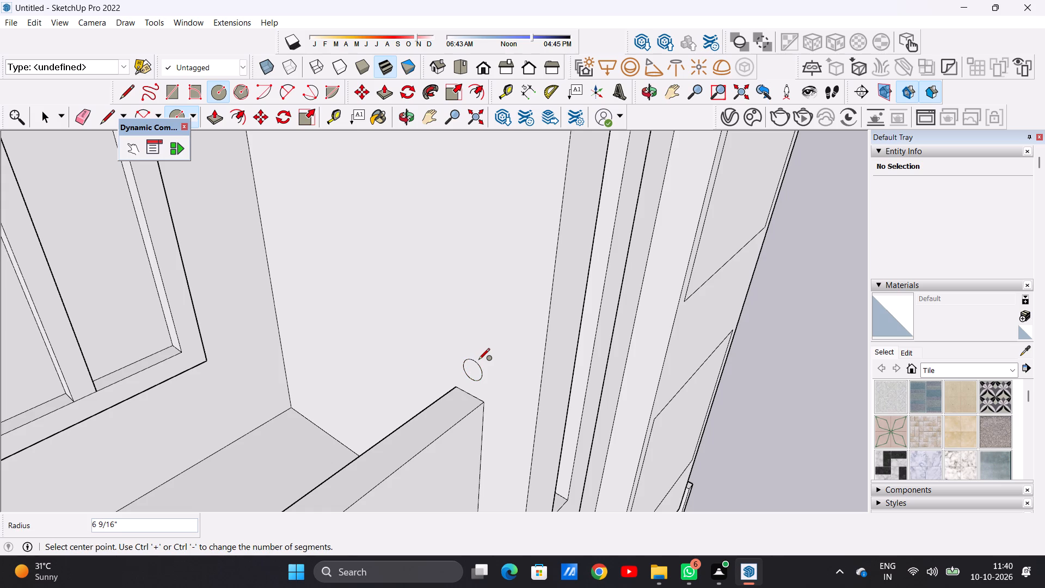
key("space")
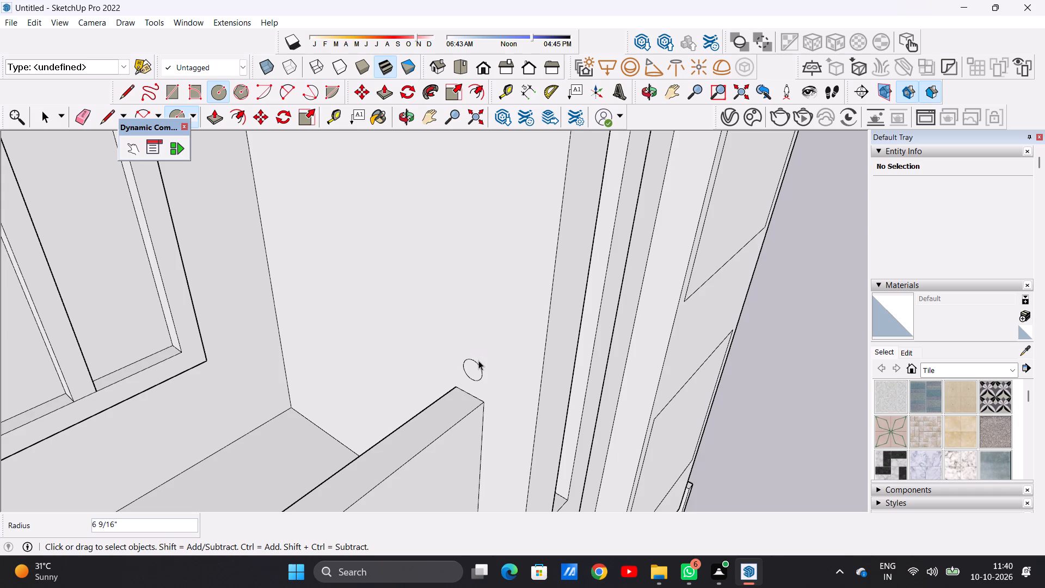
Push/Pull the circle 21' 2" across to the opposite side wall to form a round rail above the parapet.
key("p")
scroll(478, 361, "up", 4)
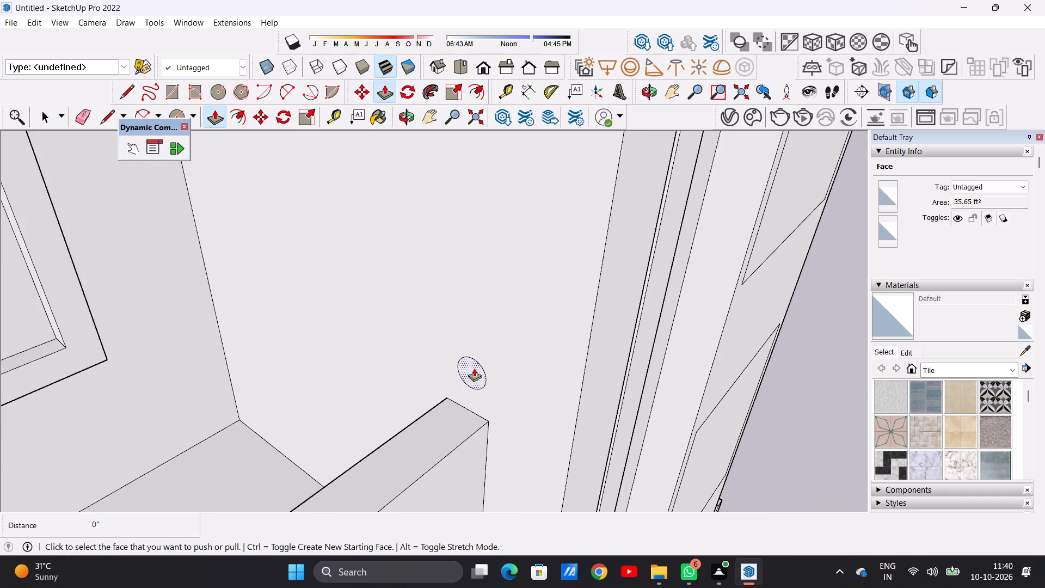
left_click(474, 368)
scroll(415, 383, "down", 5)
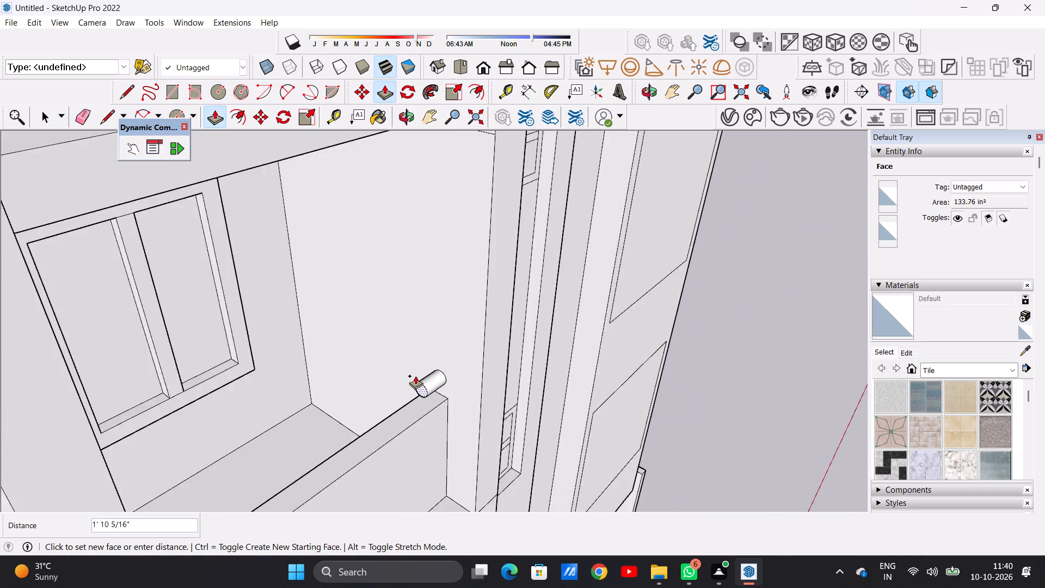
scroll(415, 376, "down", 13)
middle_click_drag(390, 391, 207, 360)
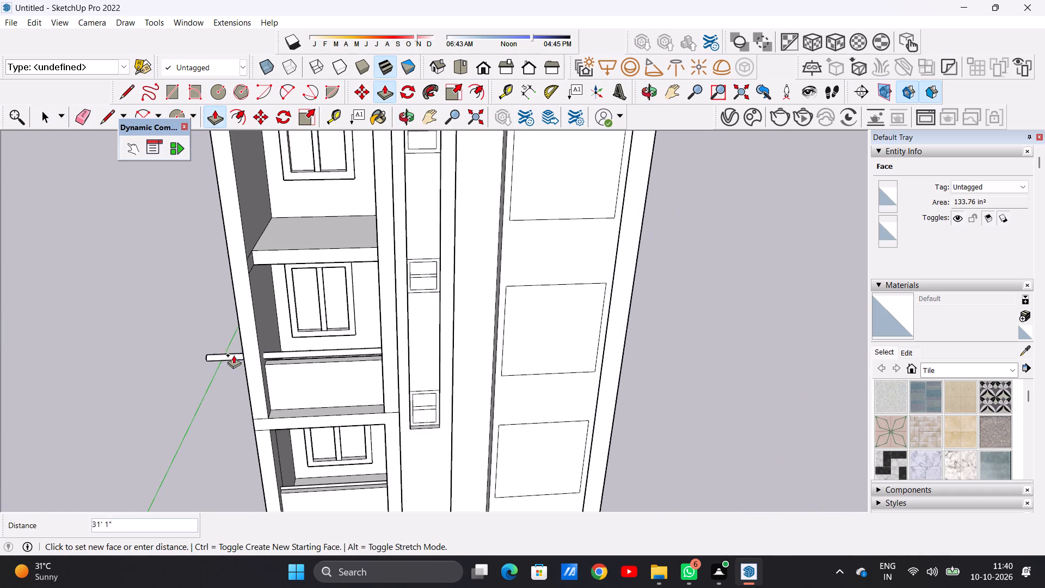
scroll(284, 345, "up", 2)
scroll(284, 345, "down", 1)
scroll(284, 345, "up", 10)
left_click(203, 357)
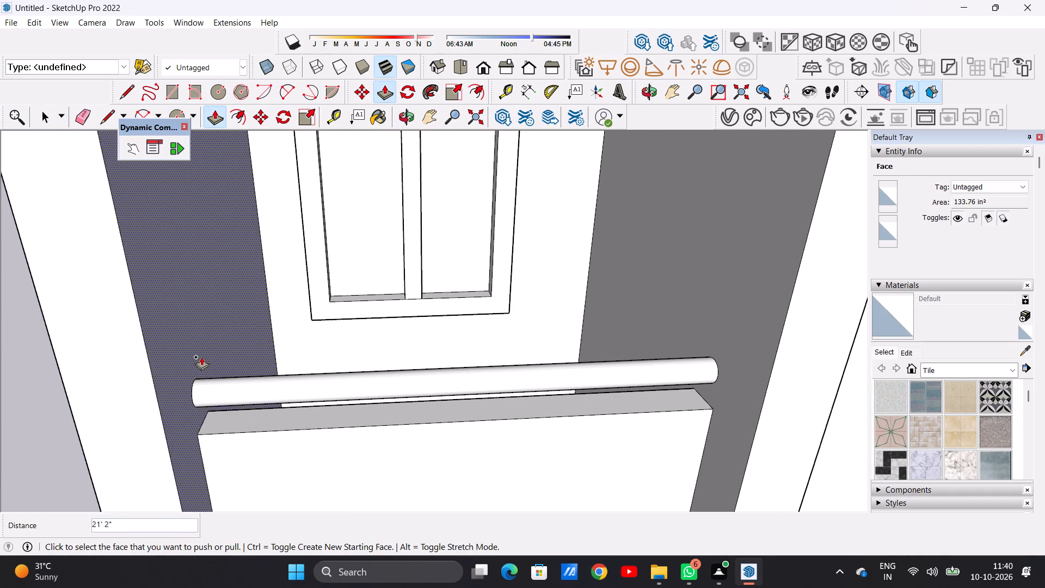
key("space")
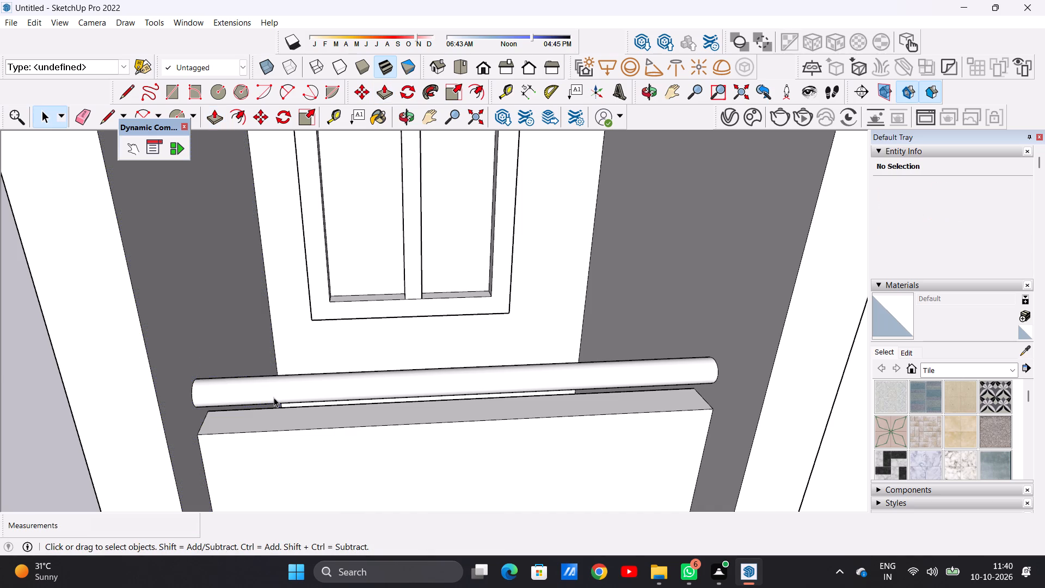
Examine the parapet and rail from the front and above, along with the floor of the next bay up.
scroll(274, 397, "down", 18)
middle_click_drag(369, 381, 378, 319)
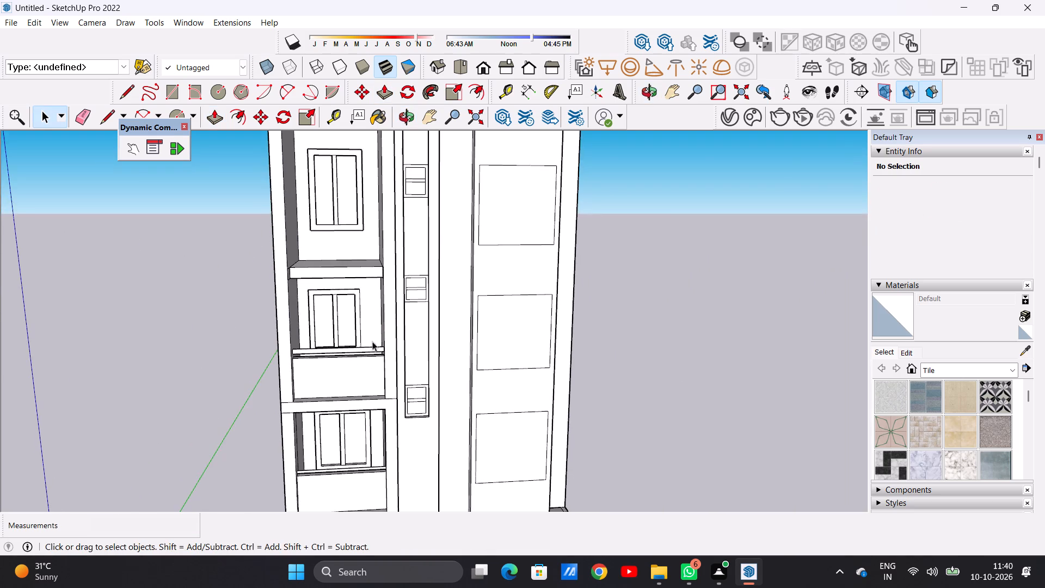
scroll(372, 342, "up", 7)
scroll(374, 352, "down", 15)
scroll(360, 308, "up", 5)
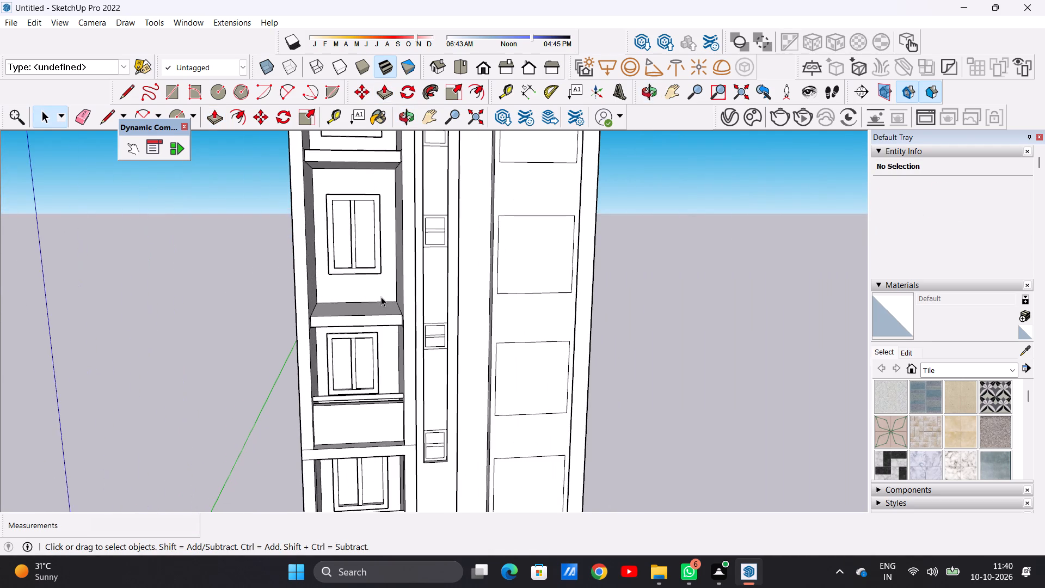
middle_click_drag(381, 297, 360, 364)
middle_click_drag(372, 320, 377, 354)
scroll(372, 334, "up", 2)
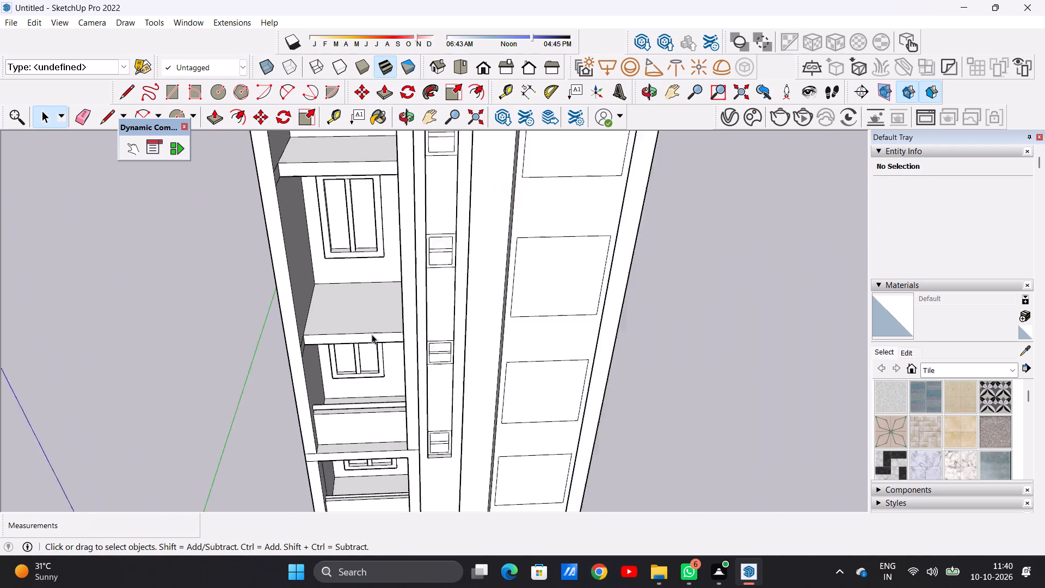
Push/Pull the front face of the third-lowest bay's floor slab forward, flush with the front edge of the side wall.
scroll(372, 334, "up", 4)
scroll(372, 334, "down", 2)
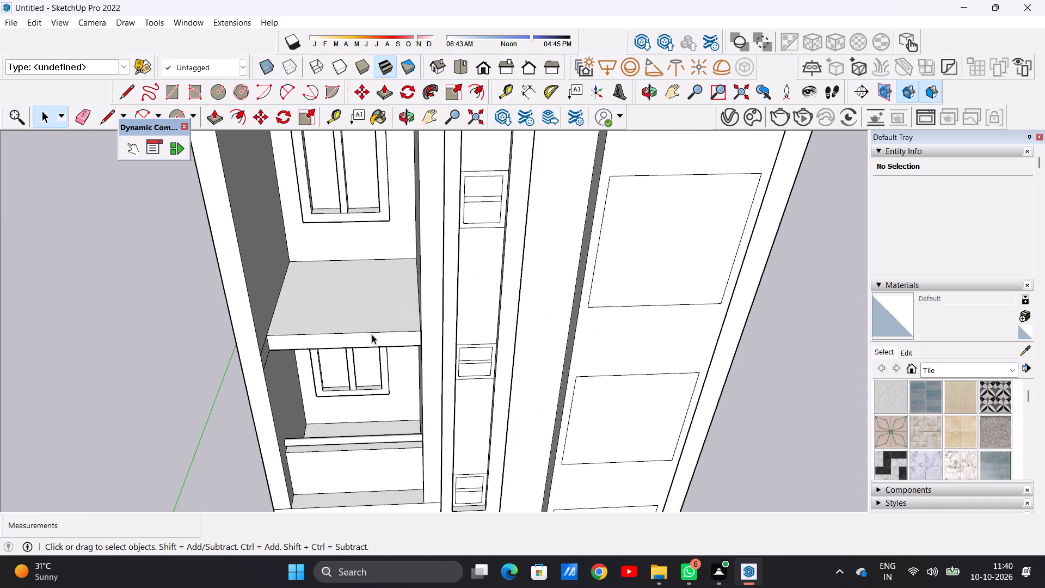
scroll(372, 334, "down", 3)
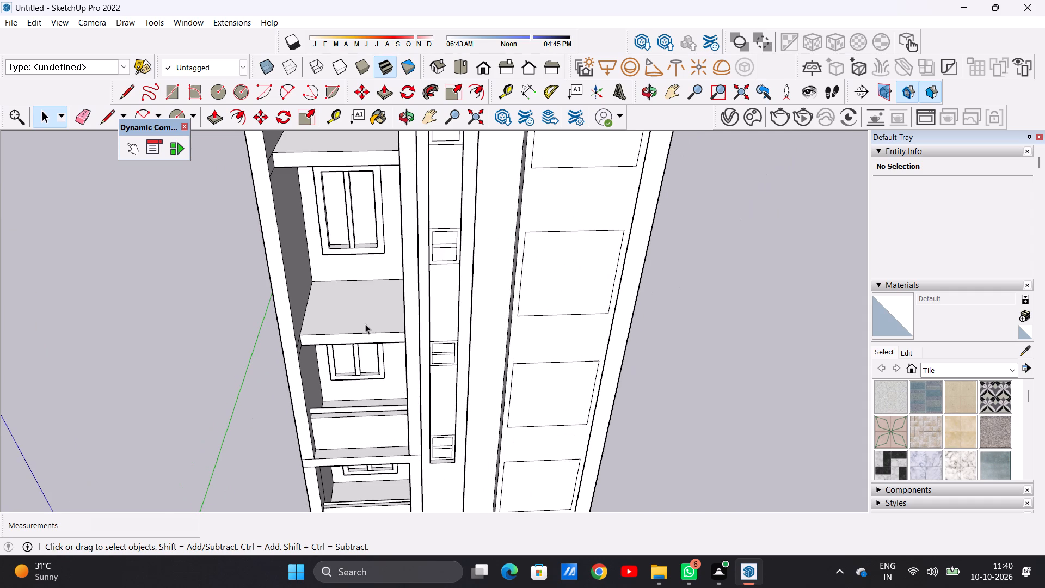
scroll(341, 324, "down", 3)
middle_click_drag(297, 342, 361, 331)
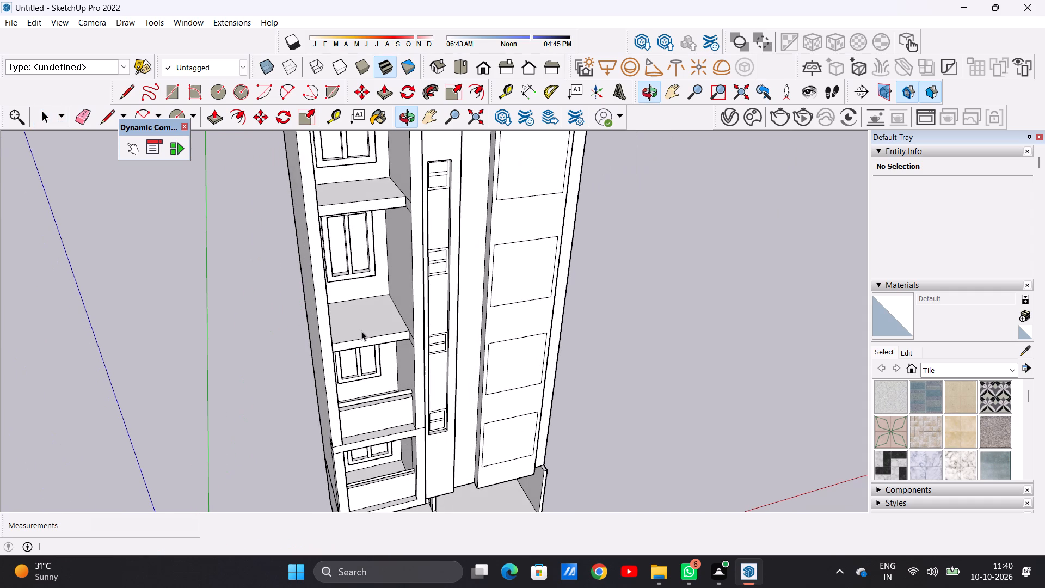
scroll(361, 331, "down", 2)
scroll(348, 355, "up", 5)
middle_click_drag(373, 359, 271, 323)
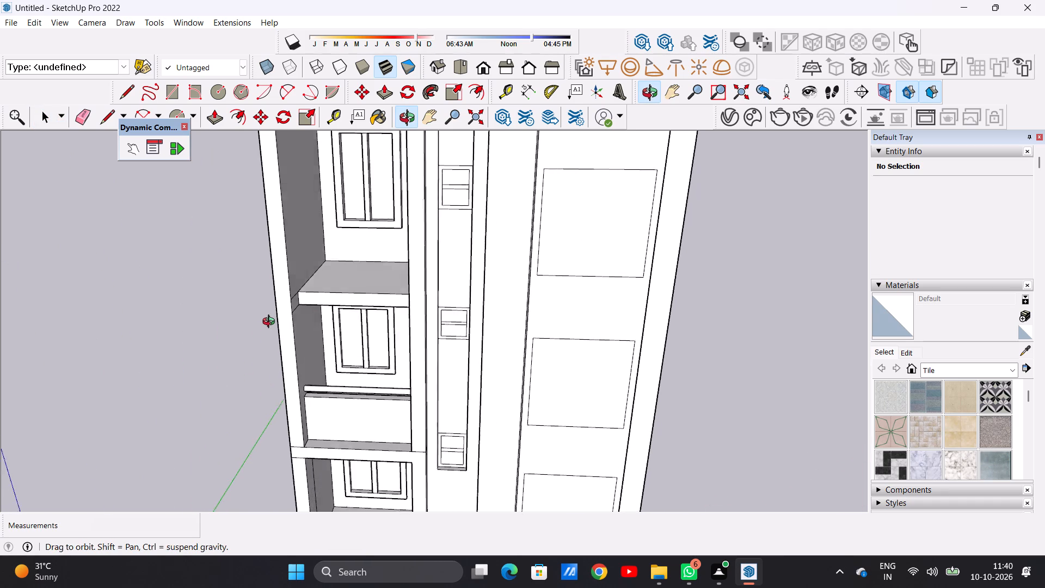
middle_click_drag(271, 323, 270, 324)
scroll(270, 324, "up", 1)
scroll(370, 303, "up", 4)
key("p")
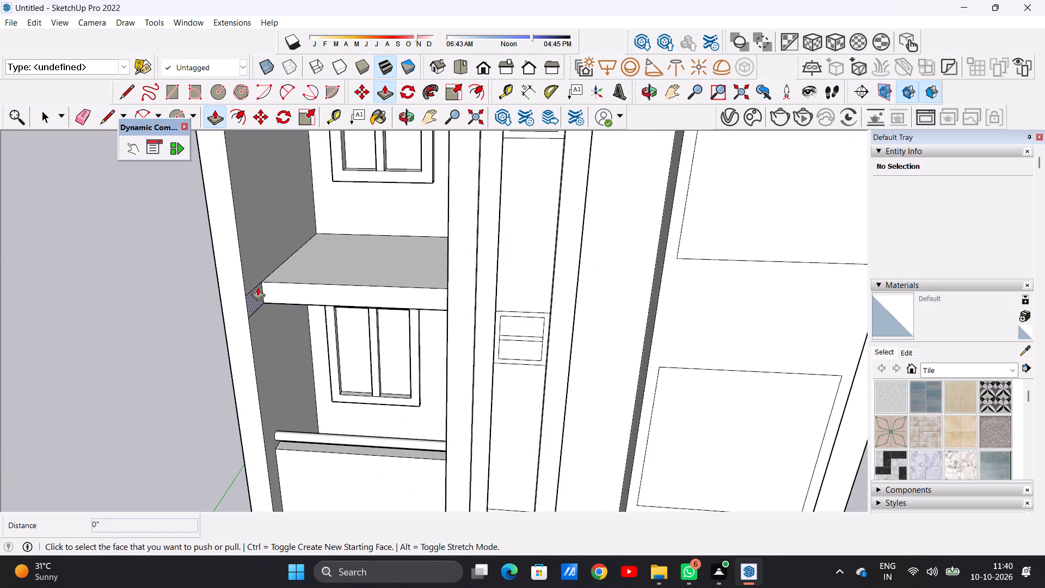
scroll(257, 287, "up", 4)
left_click(288, 288)
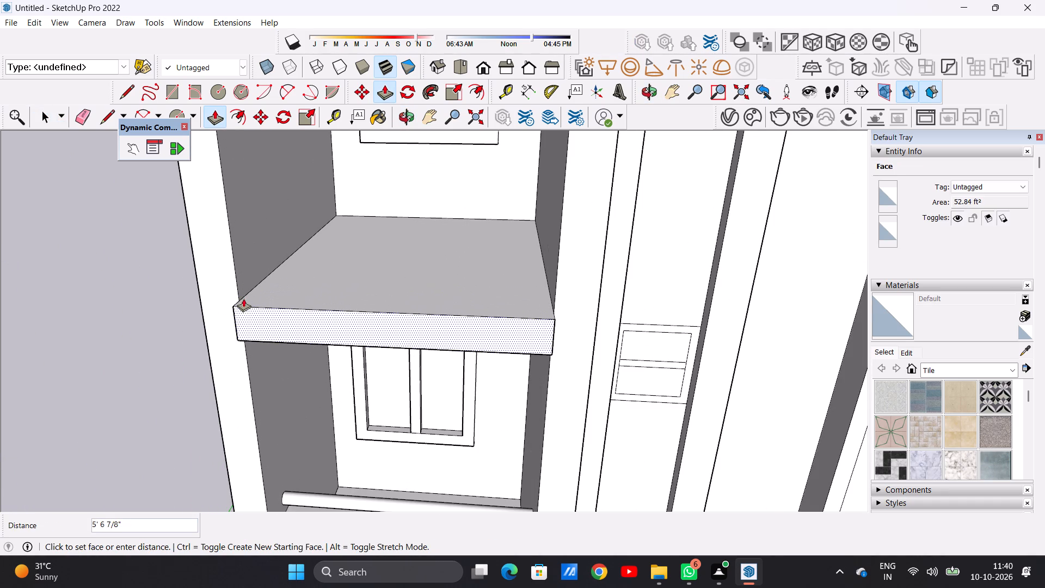
left_click(238, 302)
key("space")
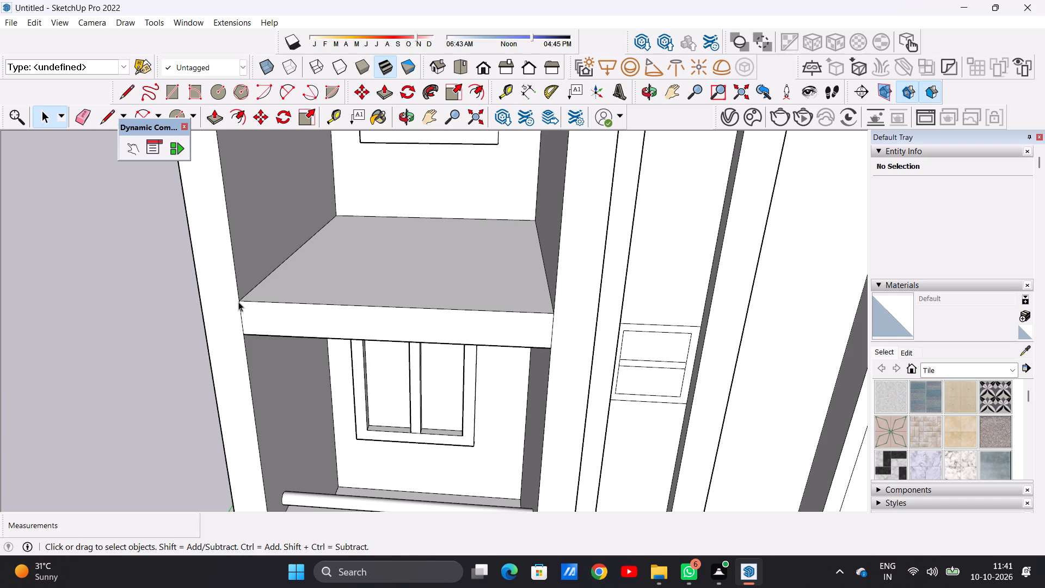
Draw two parallel 21' 2" lines across the third-lowest bay's floor near its front edge, from side wall to side wall.
scroll(238, 302, "down", 20)
scroll(238, 302, "down", 7)
scroll(357, 323, "up", 8)
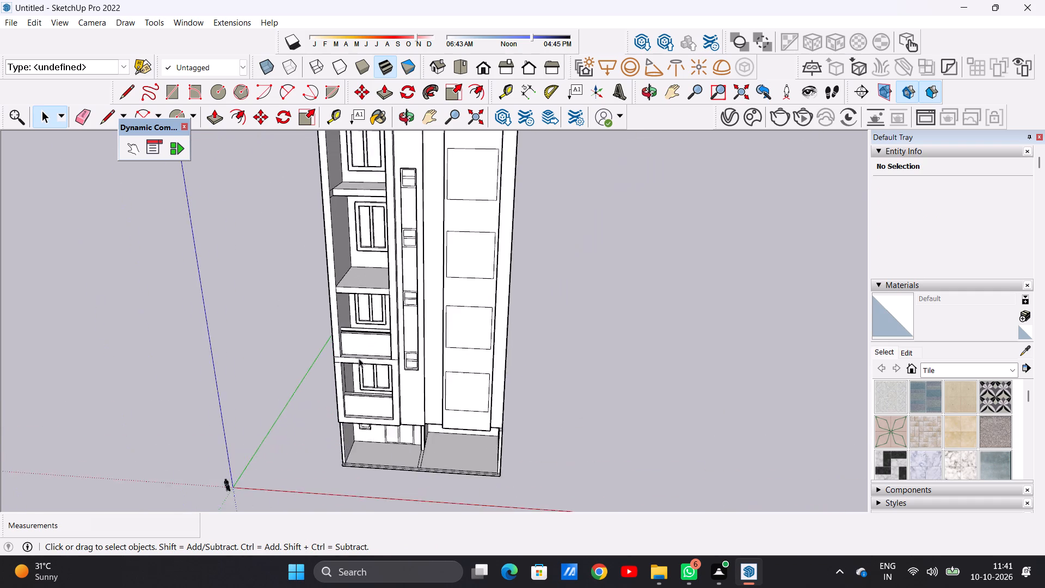
scroll(359, 358, "up", 8)
middle_click_drag(374, 284, 383, 347)
scroll(383, 347, "down", 7)
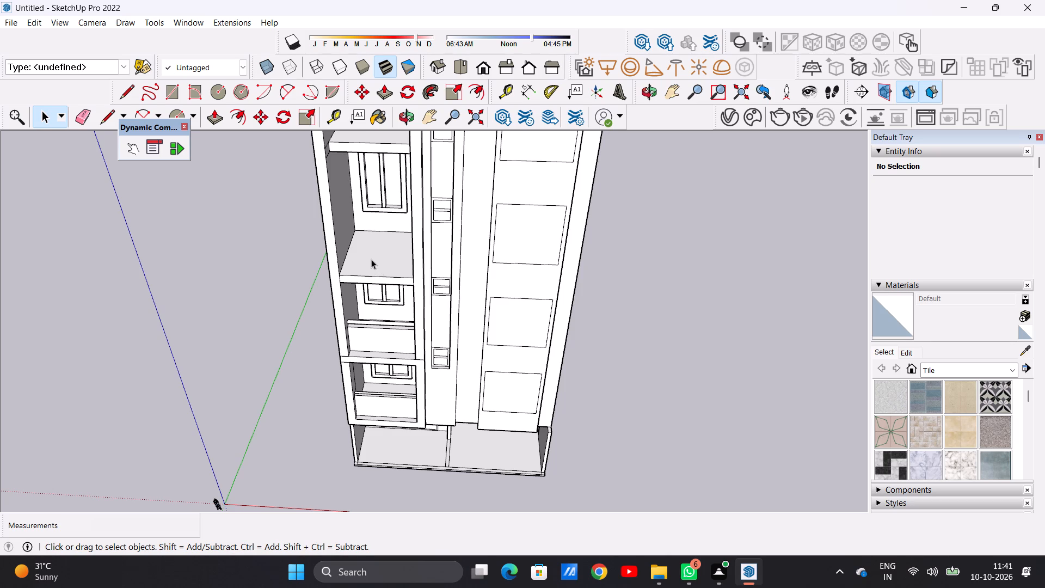
scroll(370, 295, "down", 3)
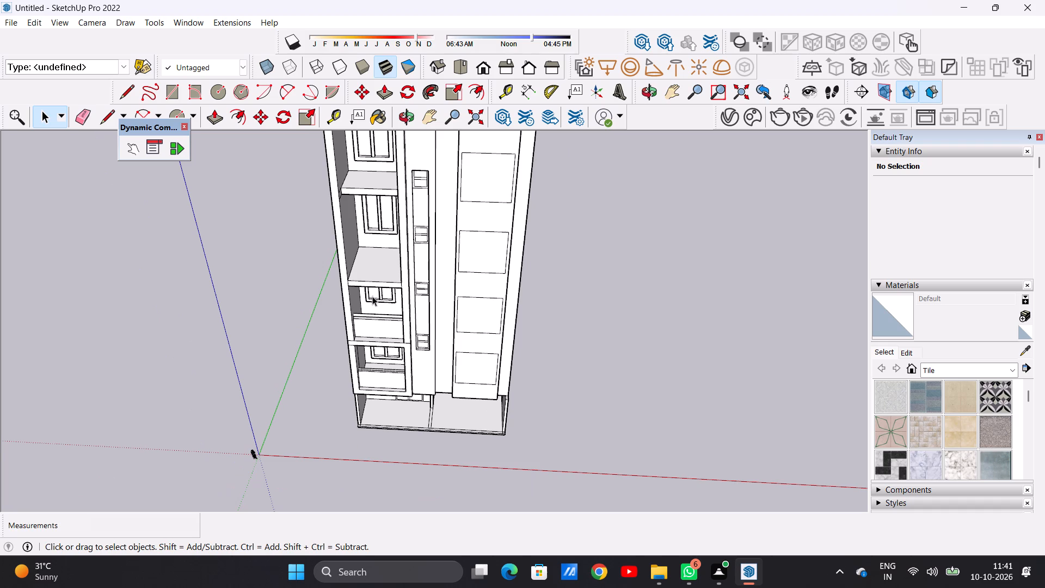
scroll(375, 278, "down", 4)
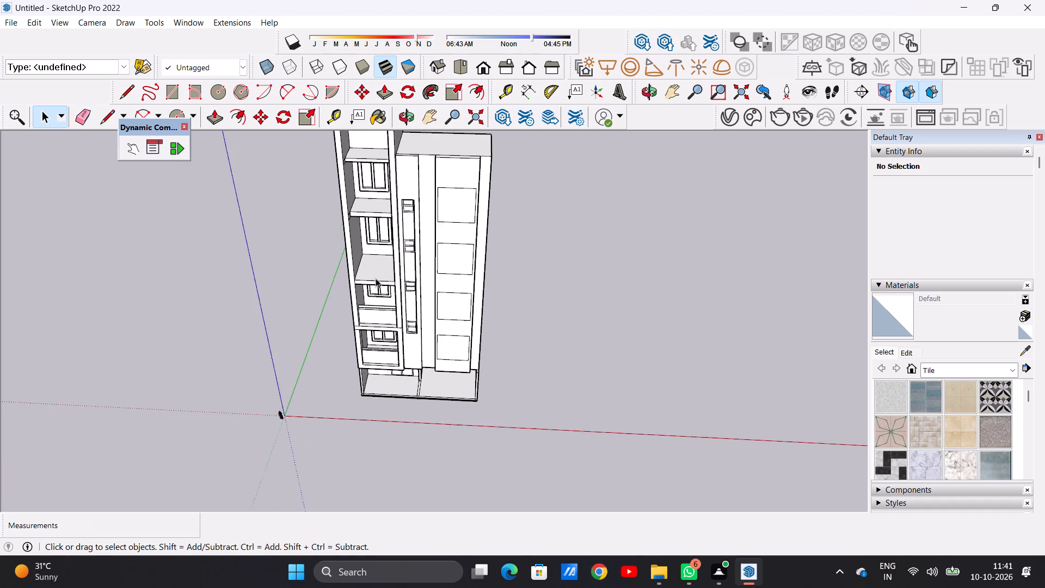
scroll(376, 278, "down", 9)
scroll(375, 275, "up", 19)
middle_click_drag(375, 279, 388, 300)
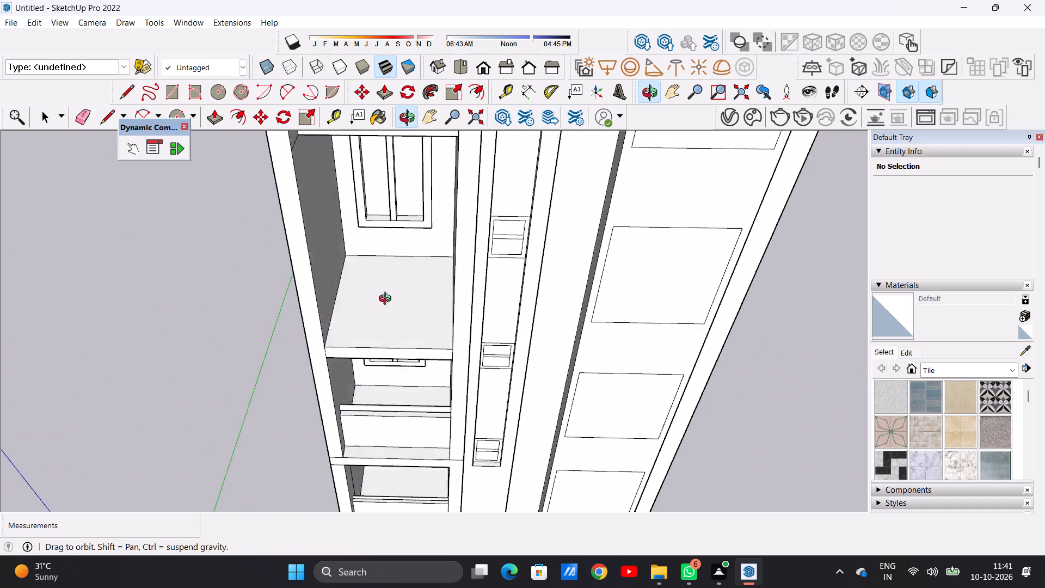
middle_click_drag(388, 300, 404, 354)
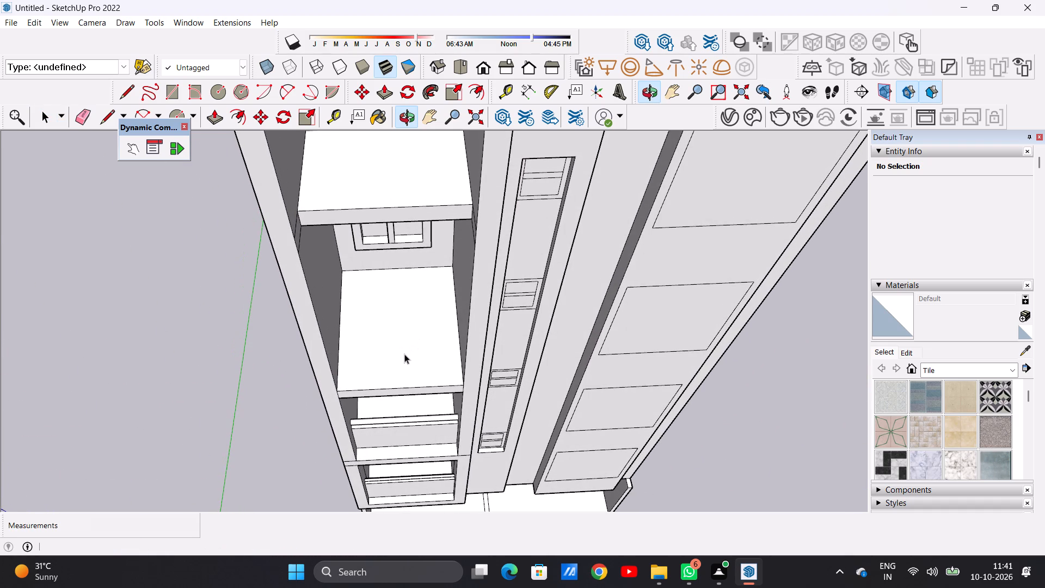
key("l")
scroll(405, 360, "up", 6)
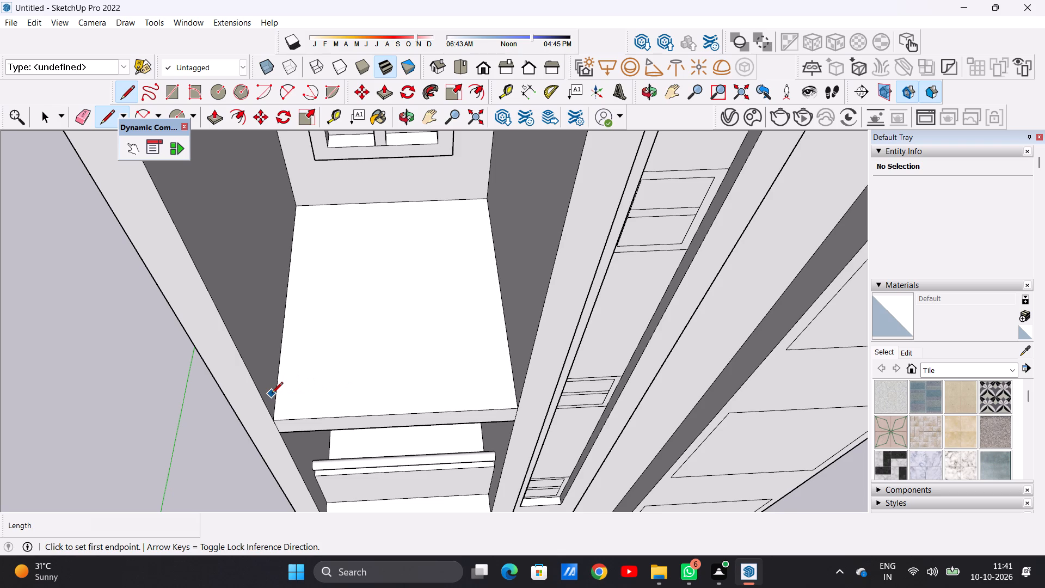
left_click(276, 400)
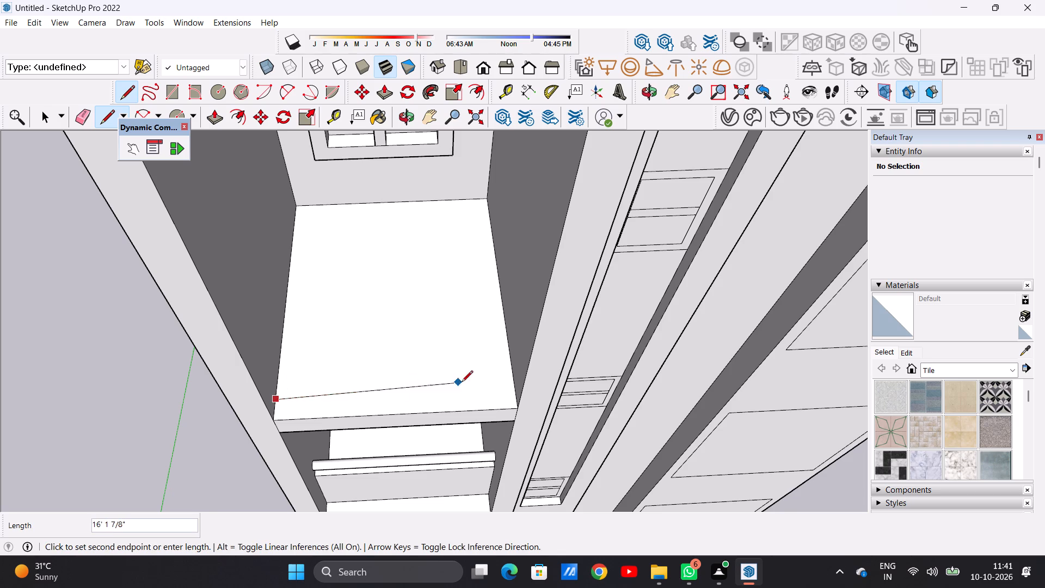
left_click(515, 391)
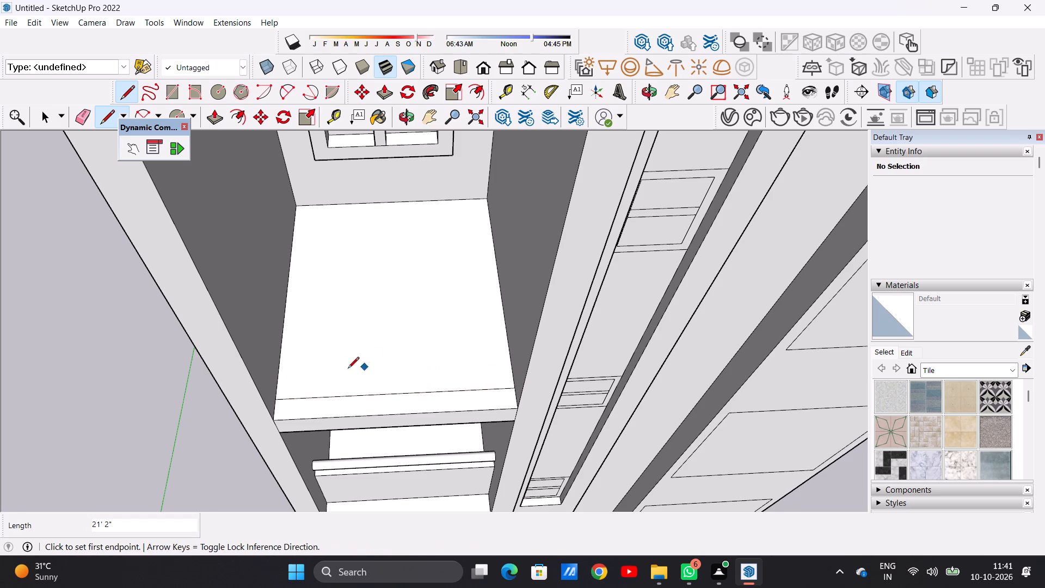
left_click(278, 379)
left_click(511, 370)
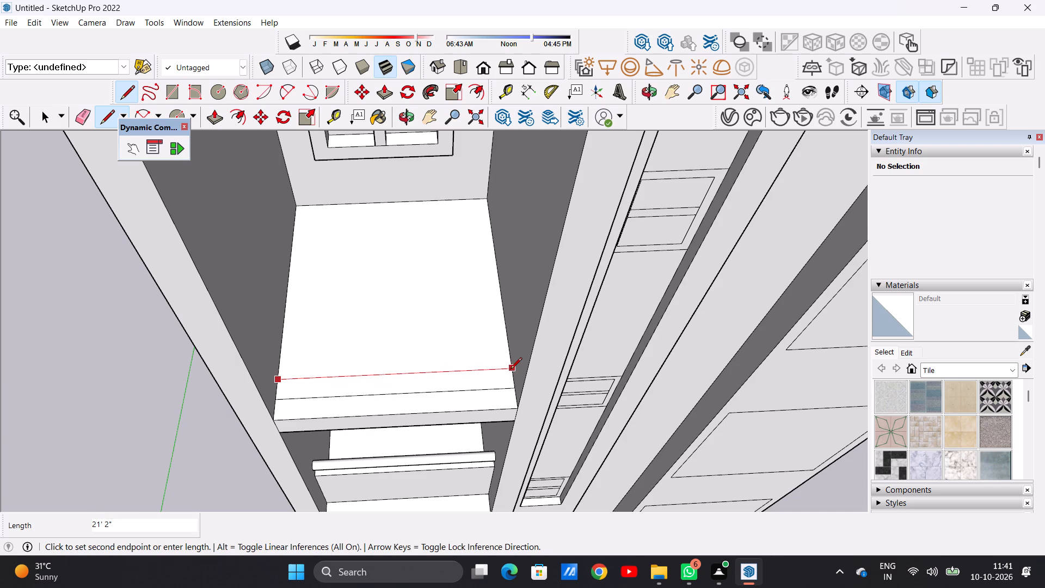
key("space")
Push/Pull the narrow floor strip between the two lines up about 11' 10" to form a parapet wall in the third-lowest bay.
scroll(433, 422, "down", 13)
middle_click_drag(424, 412, 444, 366)
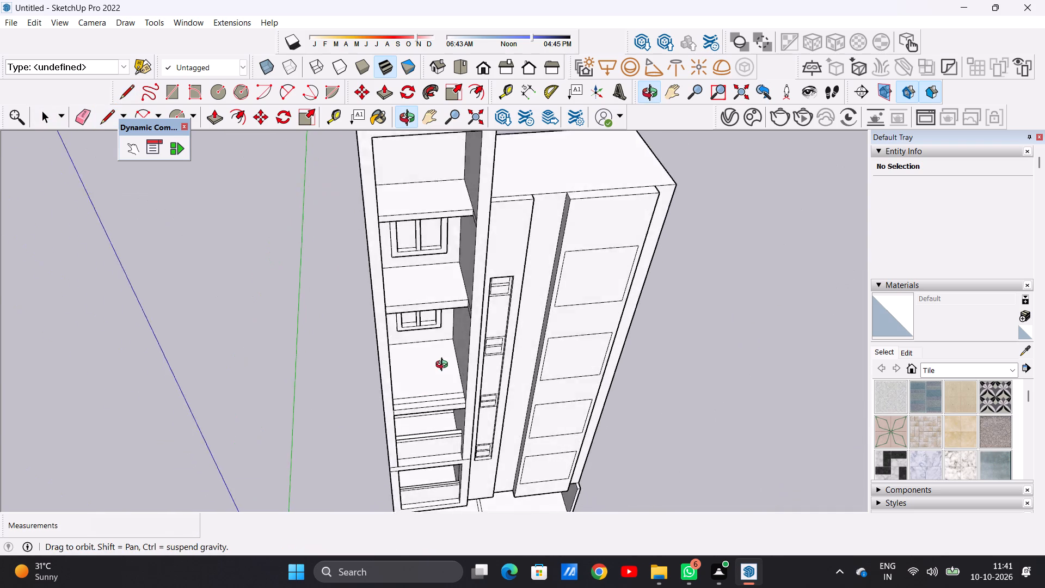
middle_click_drag(444, 366, 456, 330)
scroll(488, 369, "up", 10)
middle_click_drag(452, 391, 386, 403)
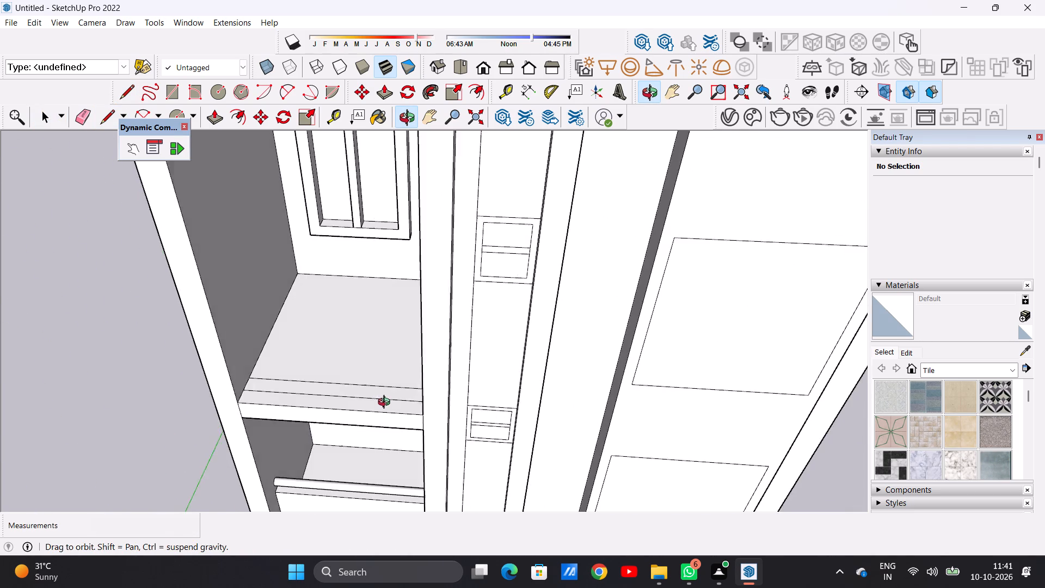
middle_click_drag(386, 403, 452, 442)
key("p")
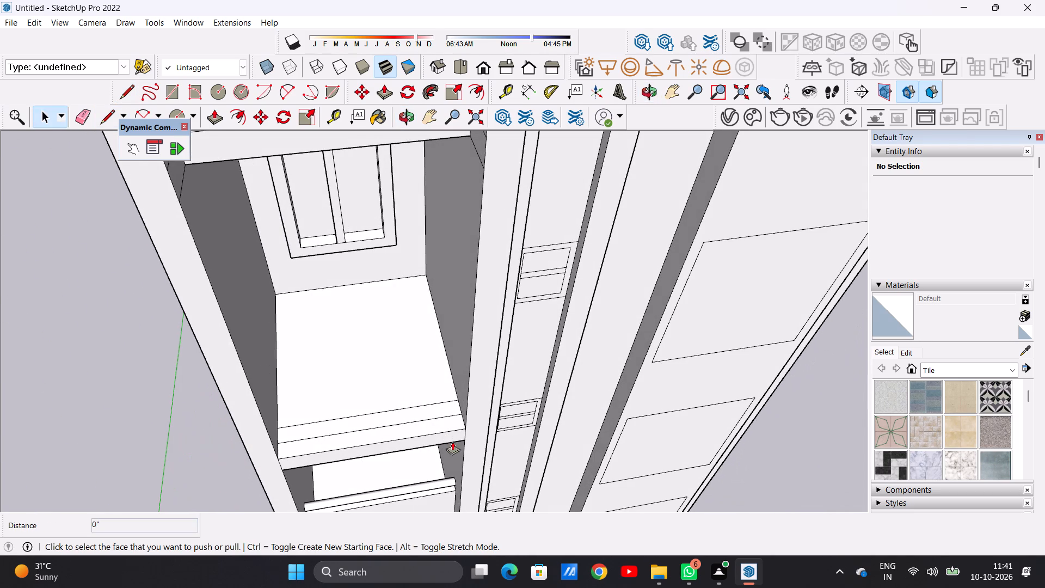
scroll(446, 400, "up", 1)
scroll(447, 400, "down", 1)
scroll(447, 400, "up", 2)
left_click(451, 406)
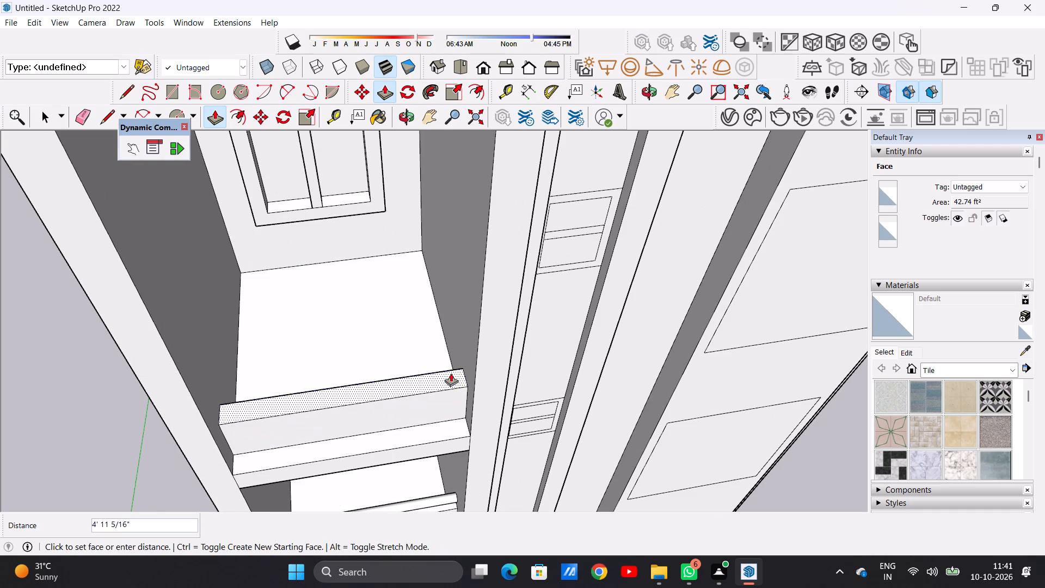
scroll(451, 373, "down", 8)
middle_click_drag(438, 343, 418, 232)
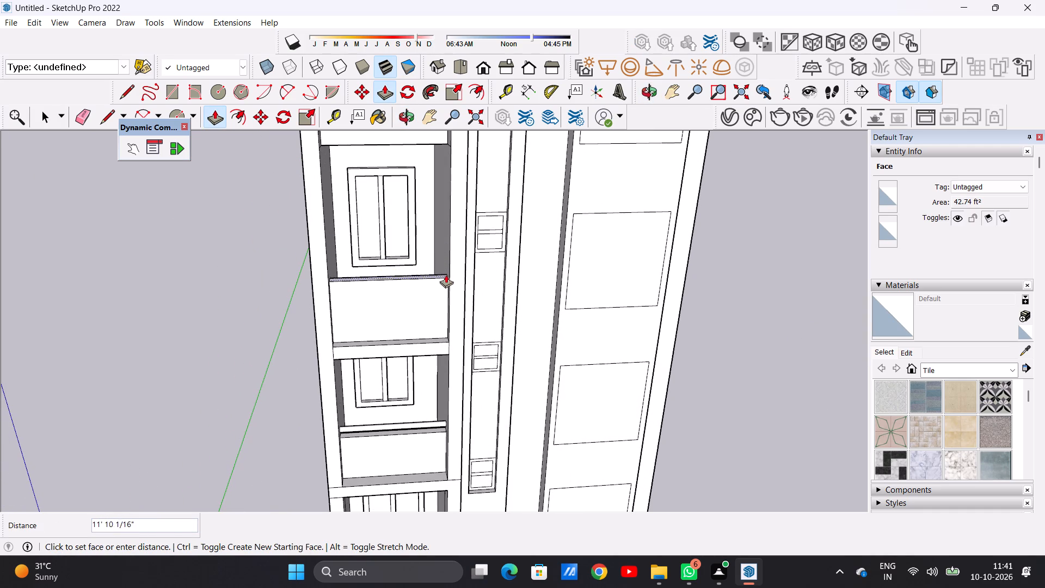
left_click(446, 275)
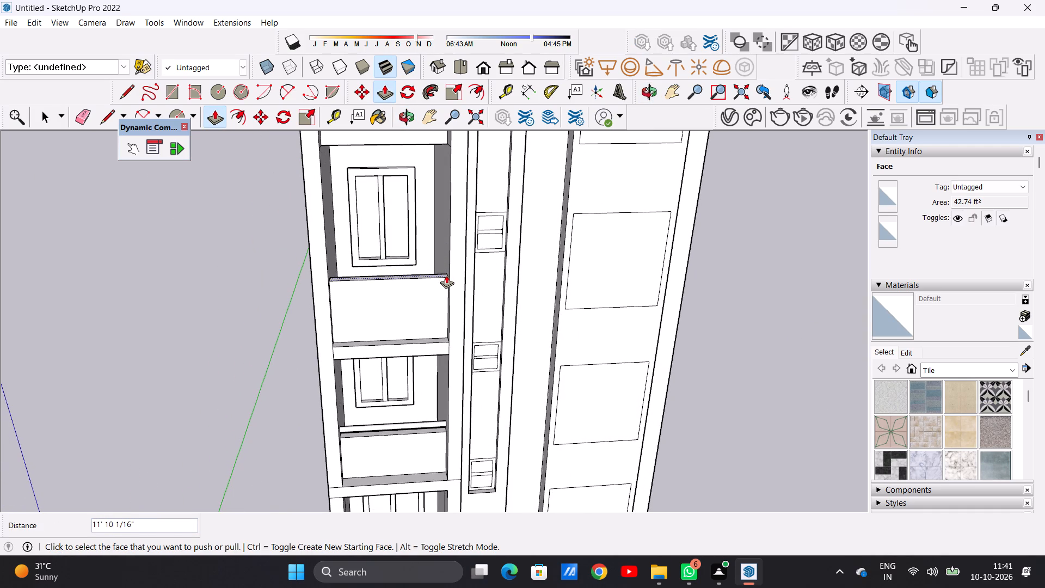
key("space")
Draw a circle of about 5 5/16" radius on the third-lowest bay's side wall, just above the end of the parapet.
scroll(405, 303, "down", 5)
middle_click_drag(398, 296, 540, 317)
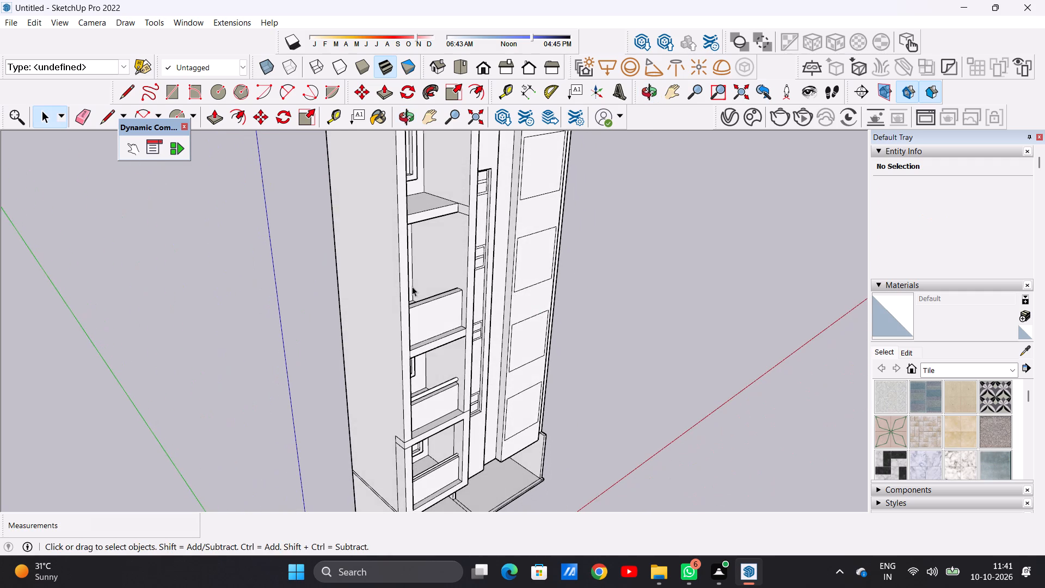
scroll(432, 279, "up", 20)
key("c")
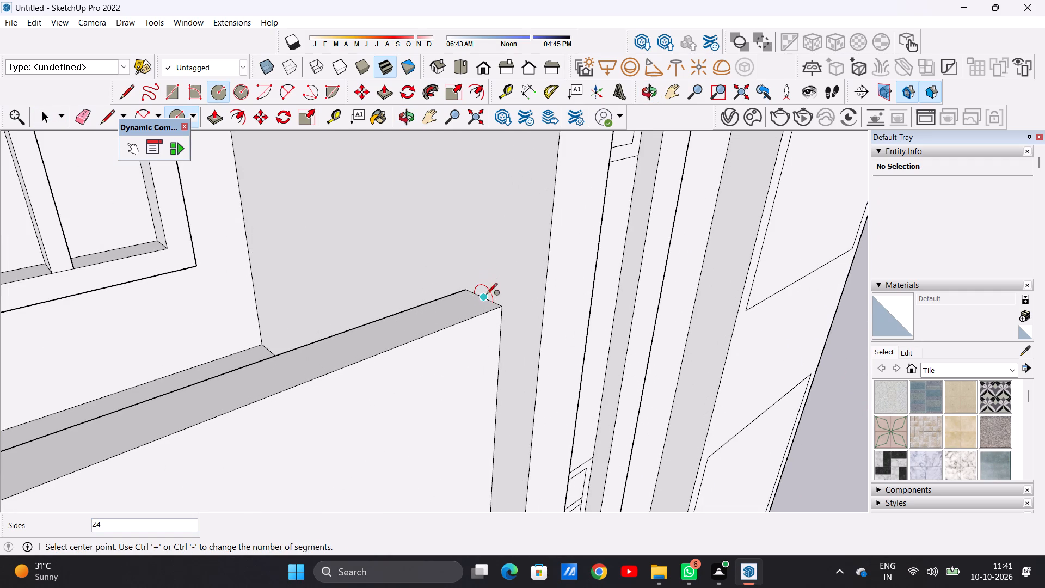
left_click(490, 274)
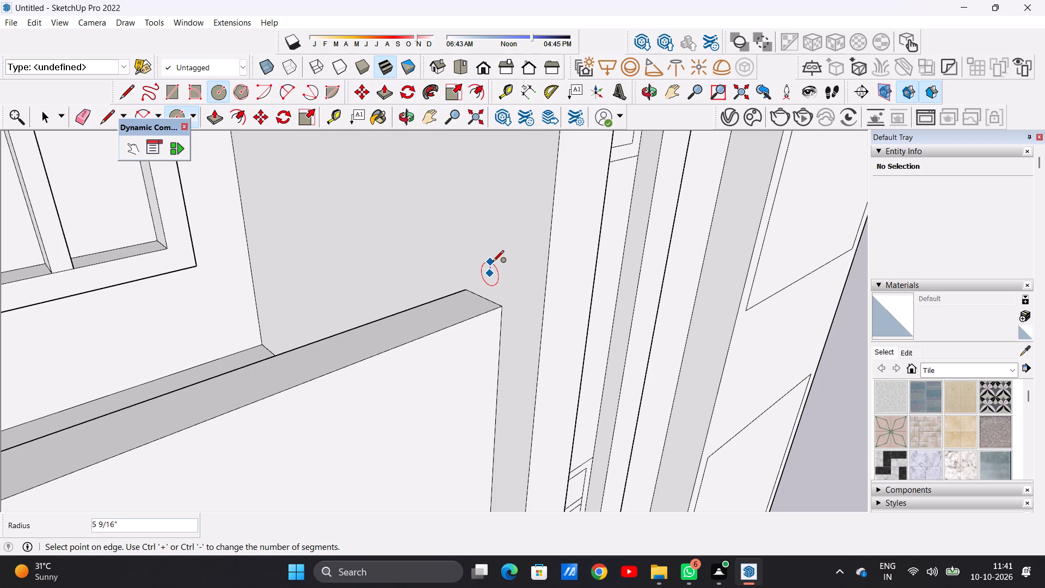
left_click(493, 263)
key("space")
Push/Pull the circle 21' 2" across to the opposite side wall to form a round rail above the parapet.
key("p")
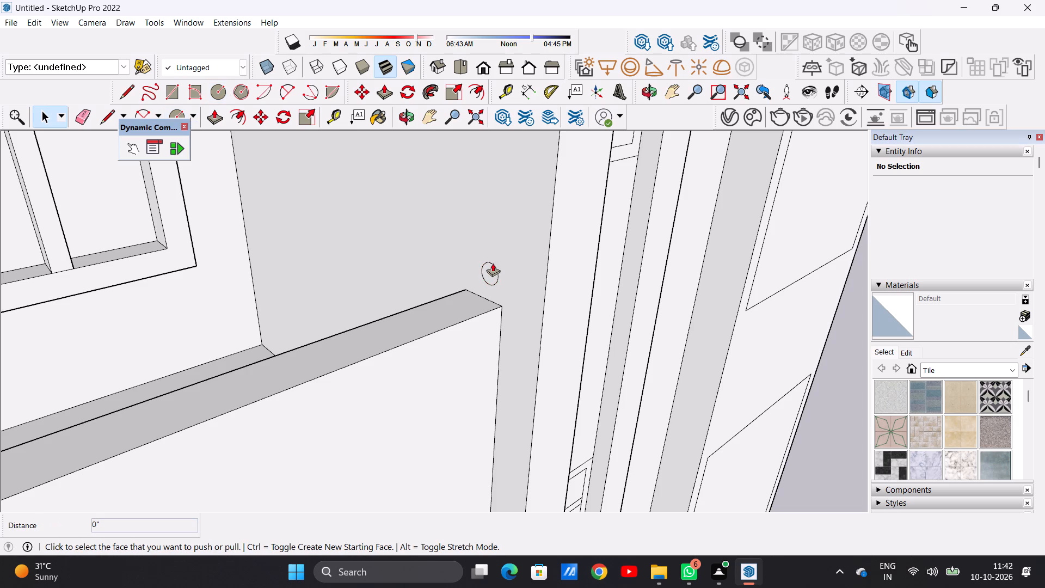
scroll(493, 263, "up", 9)
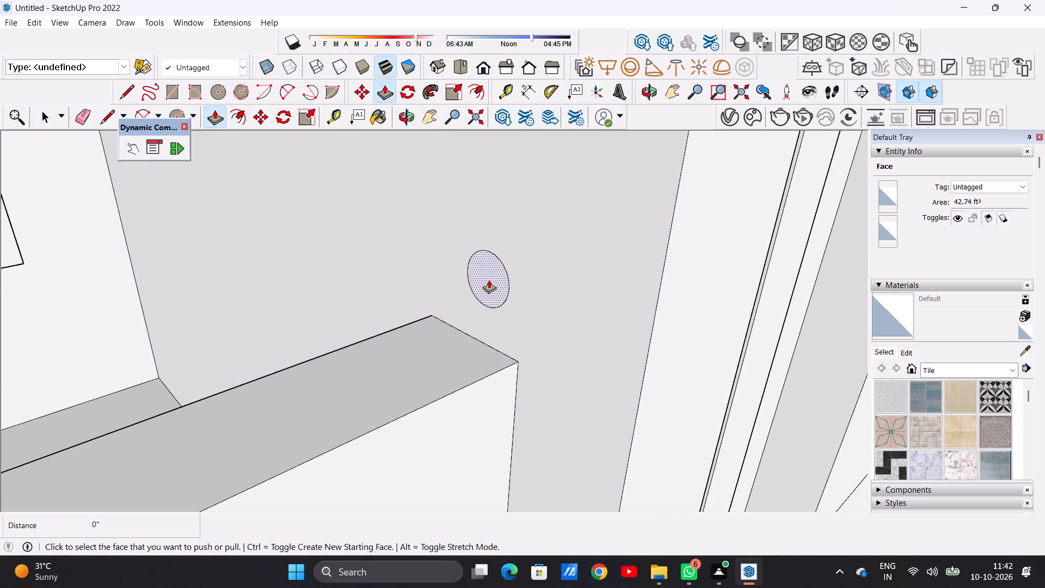
left_click(489, 280)
scroll(376, 309, "down", 20)
scroll(376, 309, "down", 3)
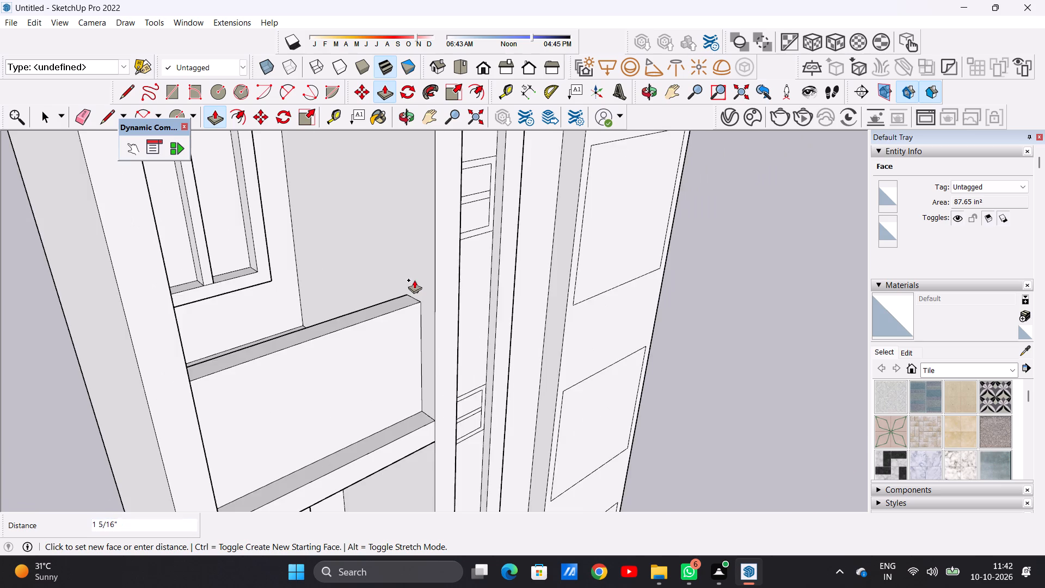
scroll(414, 280, "down", 2)
middle_click_drag(338, 301, 218, 274)
scroll(256, 264, "up", 12)
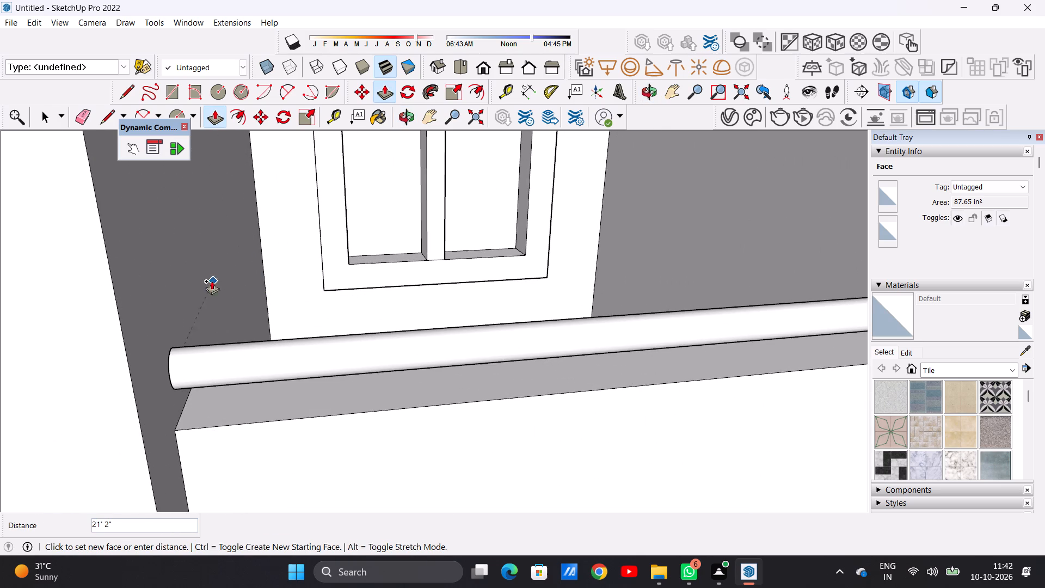
left_click(188, 281)
key("space")
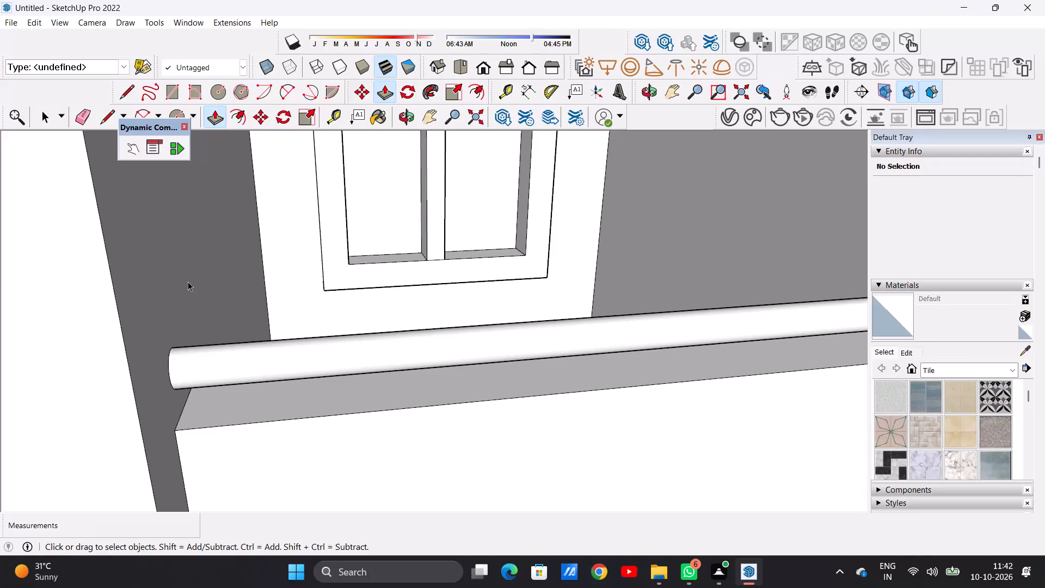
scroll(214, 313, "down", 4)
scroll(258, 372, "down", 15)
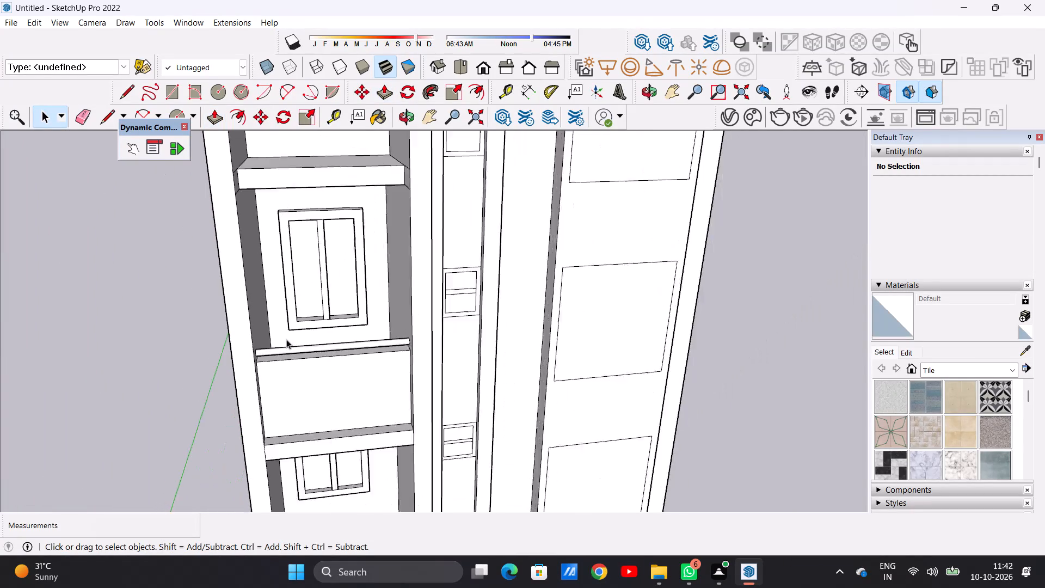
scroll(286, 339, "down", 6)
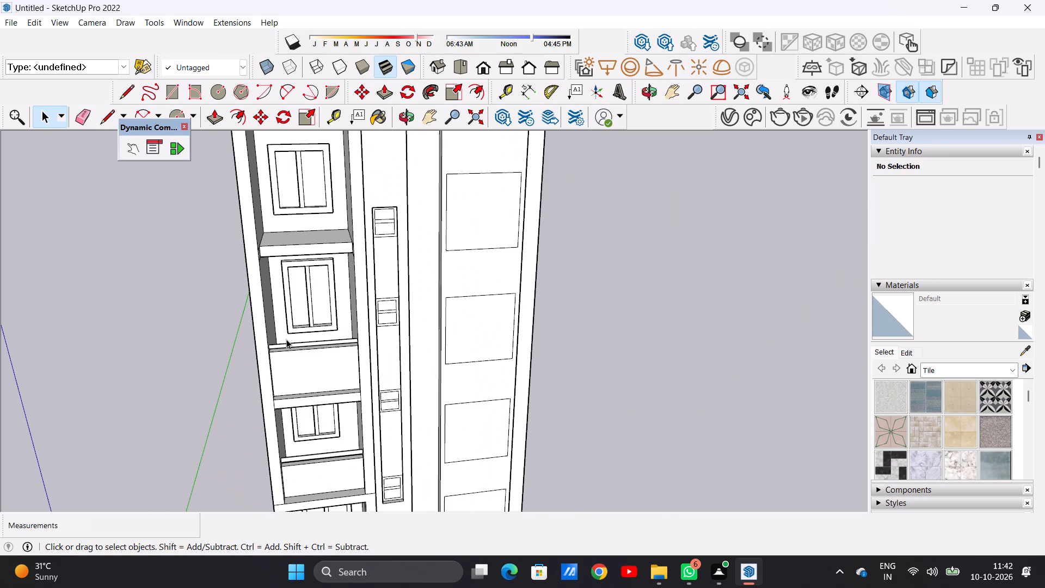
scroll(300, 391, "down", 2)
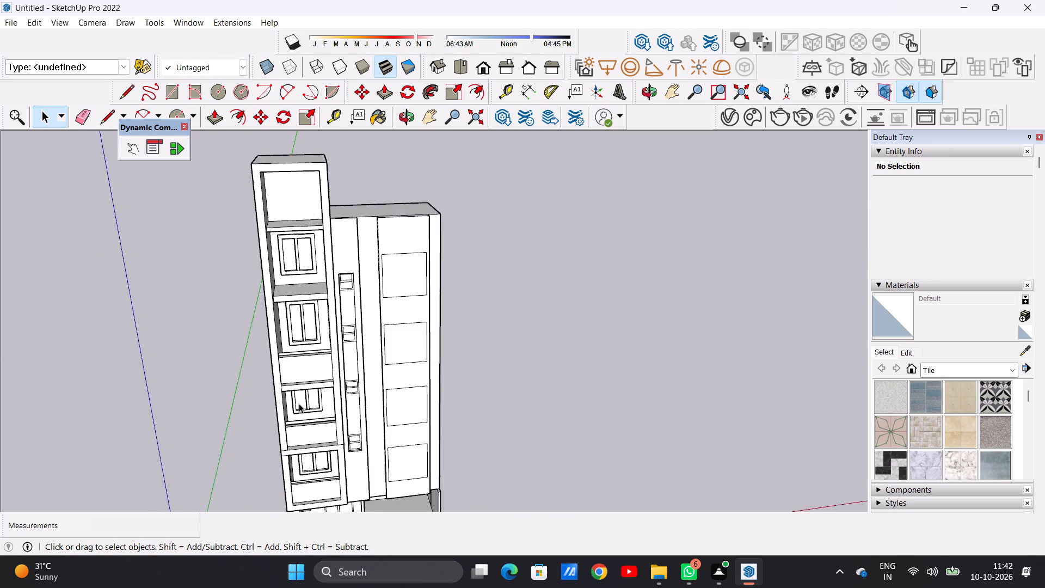
Push/Pull the front face of the fourth-lowest bay's floor slab forward until it is flush with the facade frame.
scroll(299, 403, "down", 8)
scroll(339, 273, "up", 7)
middle_click_drag(355, 307, 321, 266)
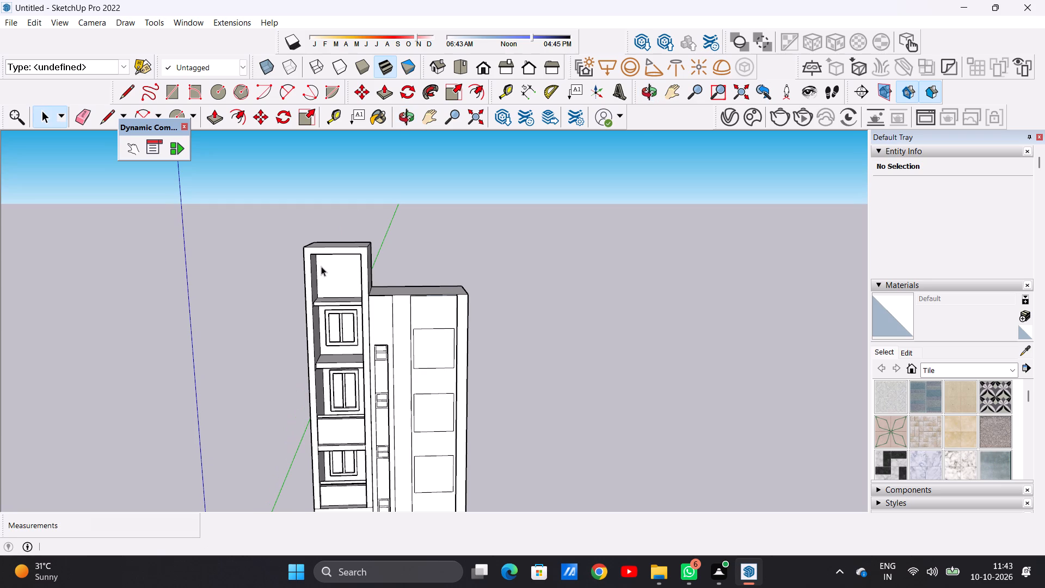
scroll(336, 283, "down", 2)
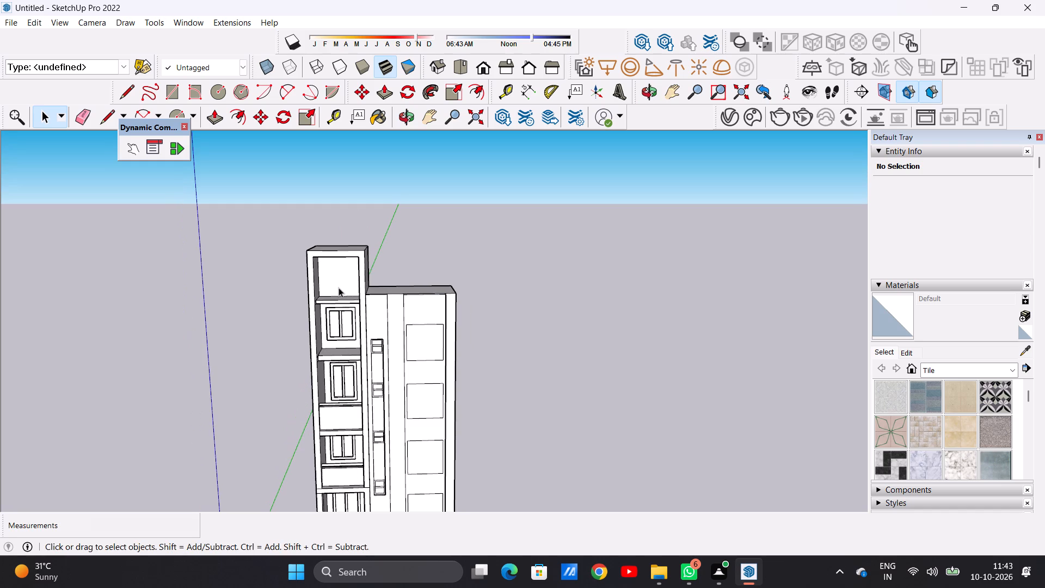
scroll(343, 287, "up", 1)
middle_click_drag(343, 287, 354, 283)
scroll(354, 283, "up", 6)
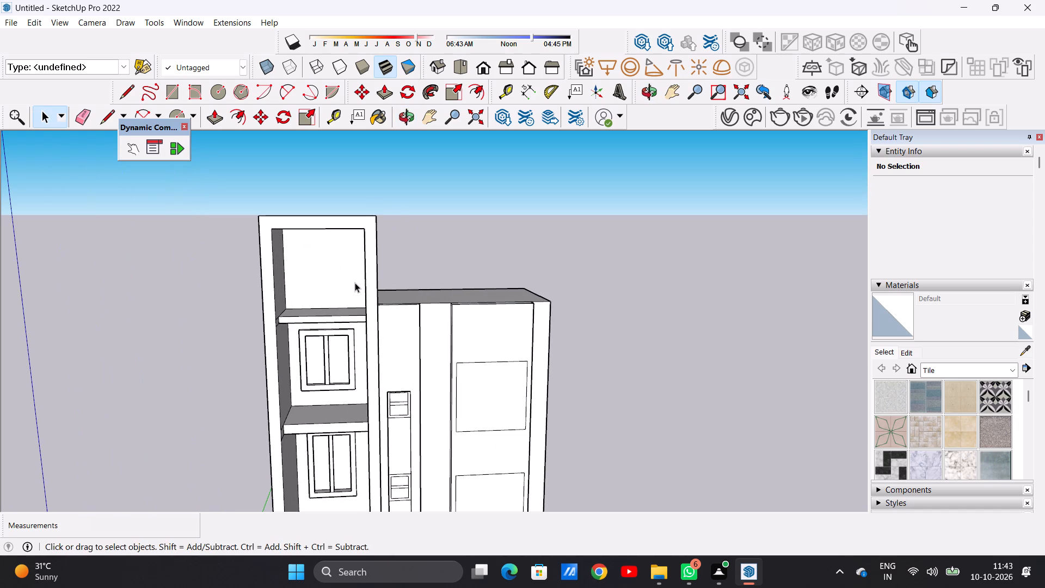
middle_click_drag(302, 307, 288, 383)
scroll(297, 343, "up", 6)
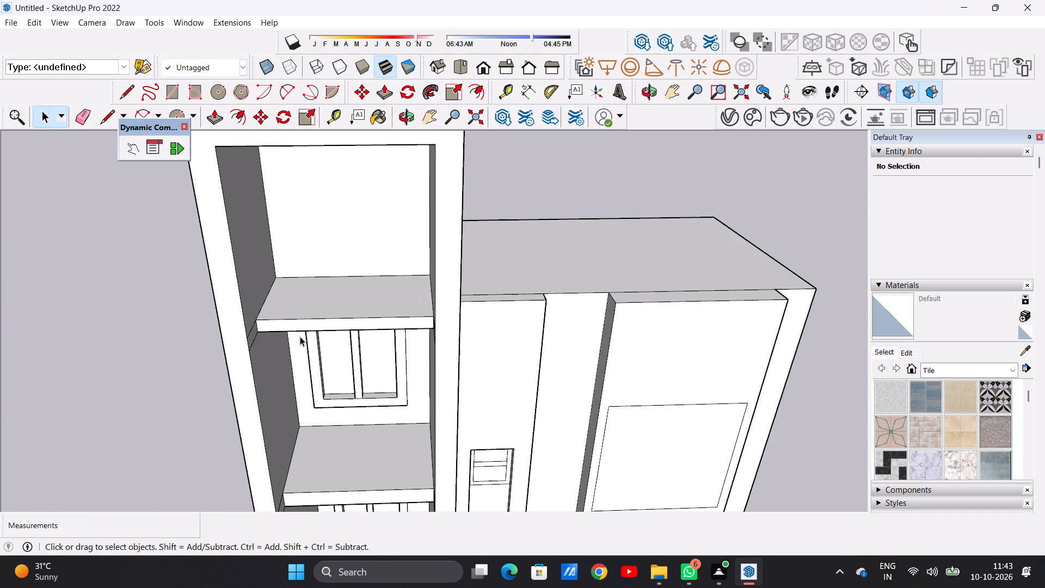
middle_click_drag(320, 327, 243, 321)
scroll(250, 309, "up", 5)
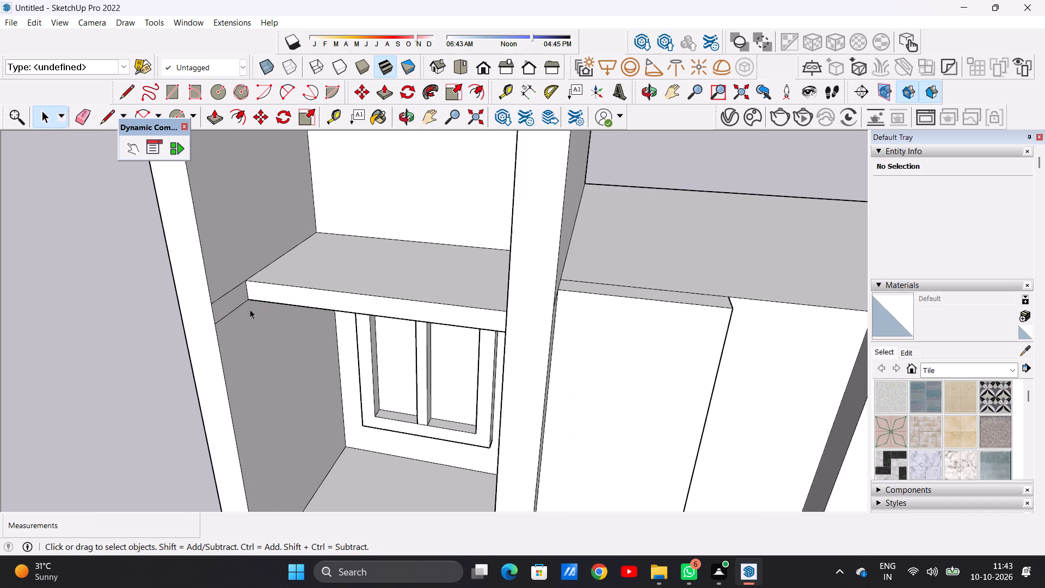
scroll(251, 309, "down", 14)
scroll(310, 362, "down", 4)
scroll(311, 425, "up", 6)
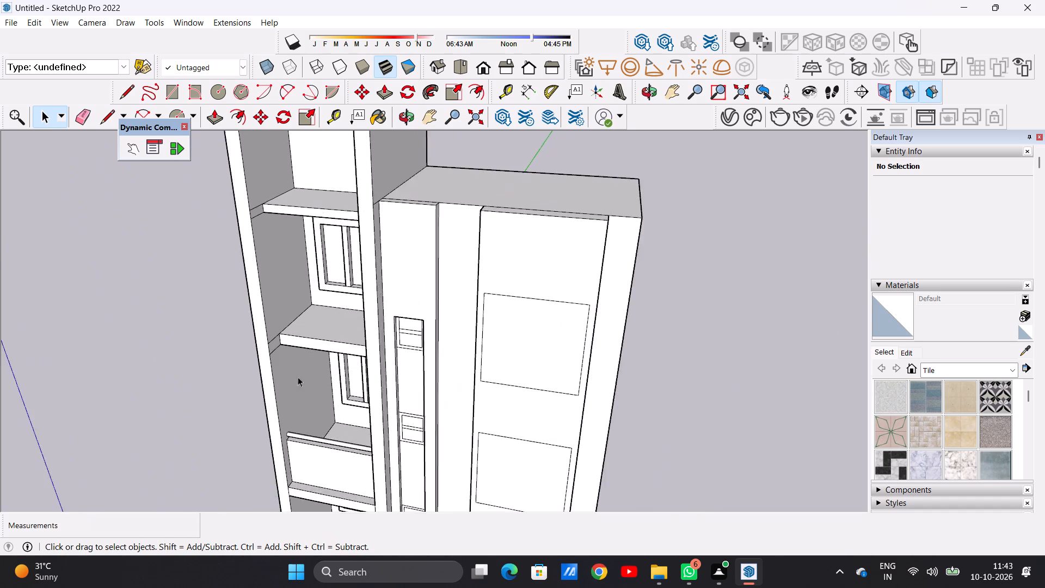
scroll(298, 377, "up", 10)
key("p")
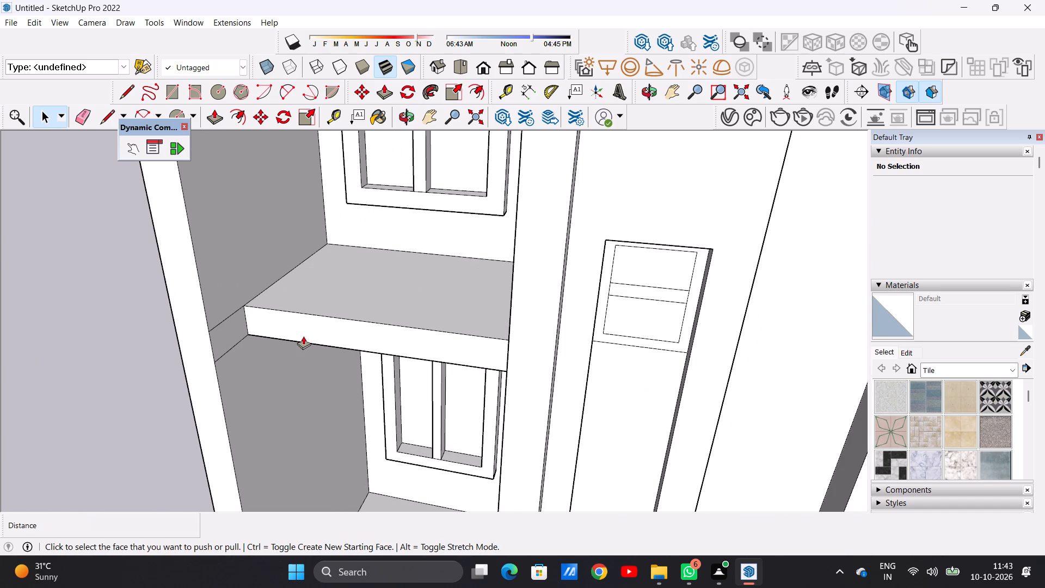
left_click(253, 316)
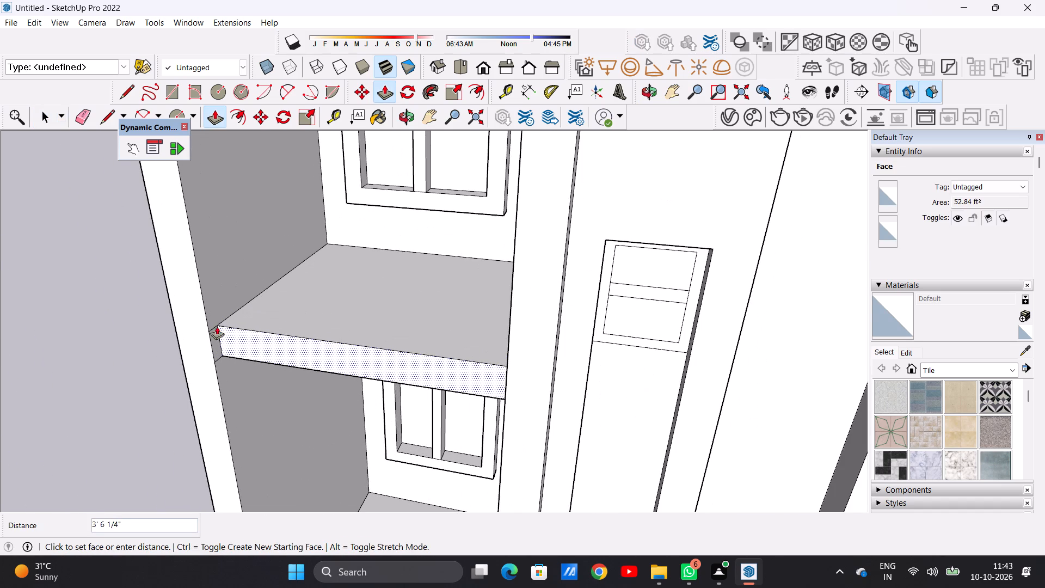
left_click(211, 333)
key("space")
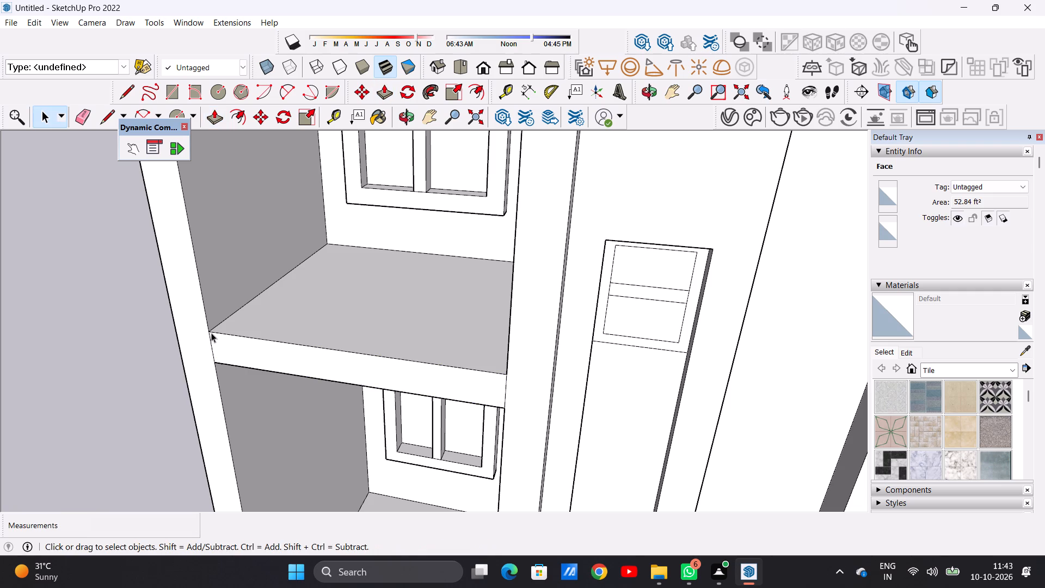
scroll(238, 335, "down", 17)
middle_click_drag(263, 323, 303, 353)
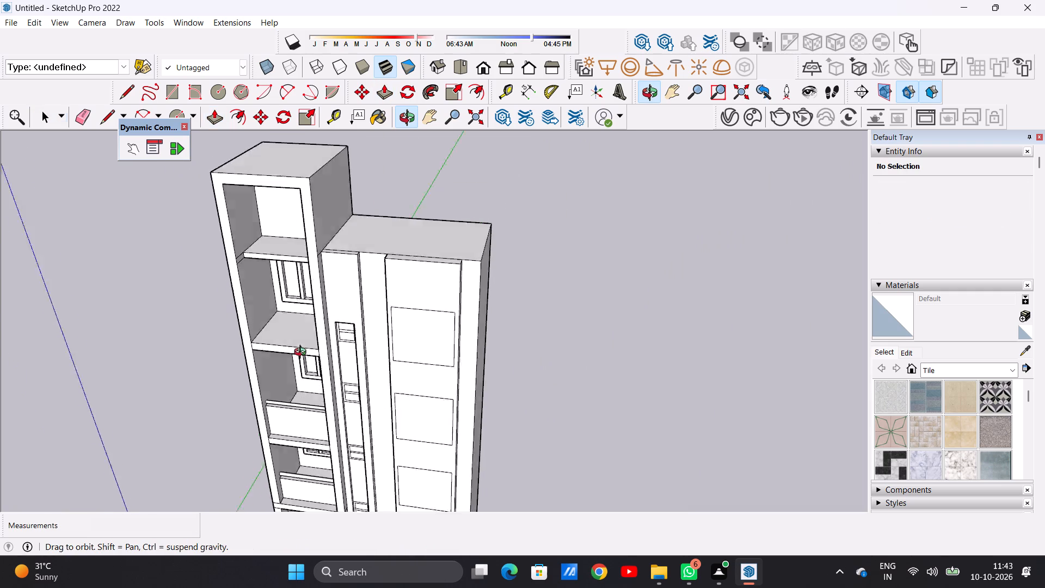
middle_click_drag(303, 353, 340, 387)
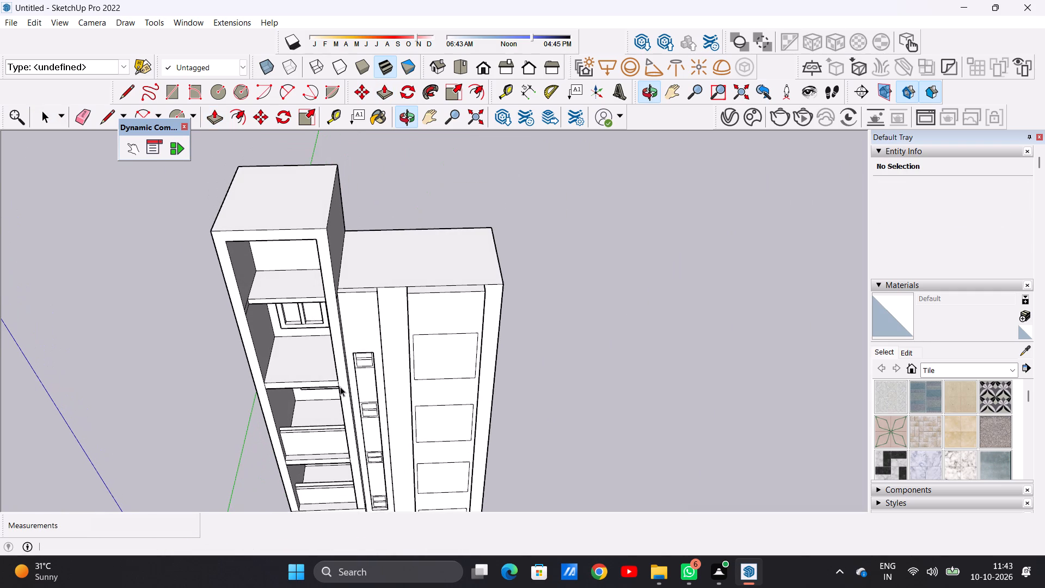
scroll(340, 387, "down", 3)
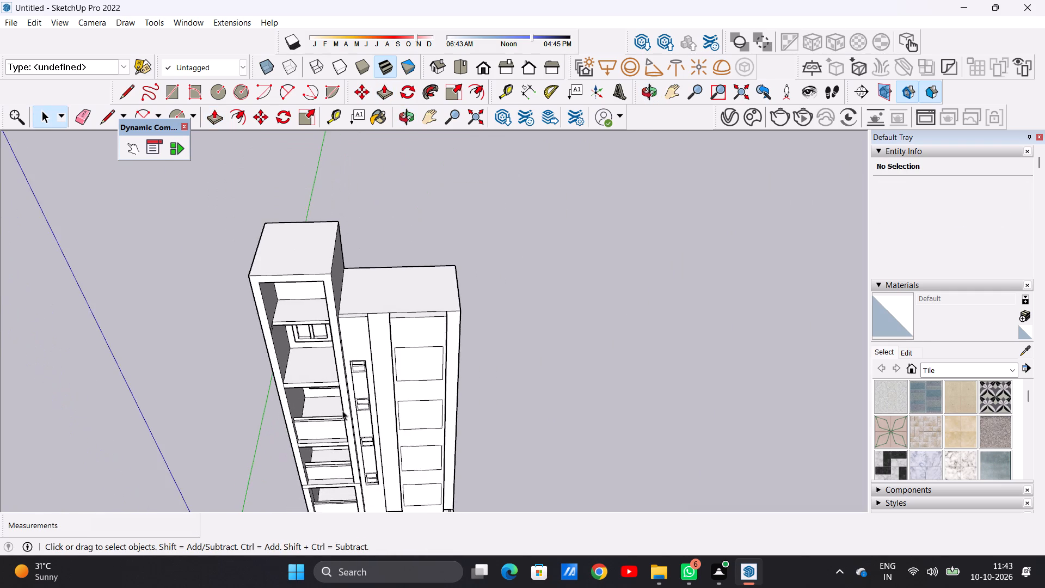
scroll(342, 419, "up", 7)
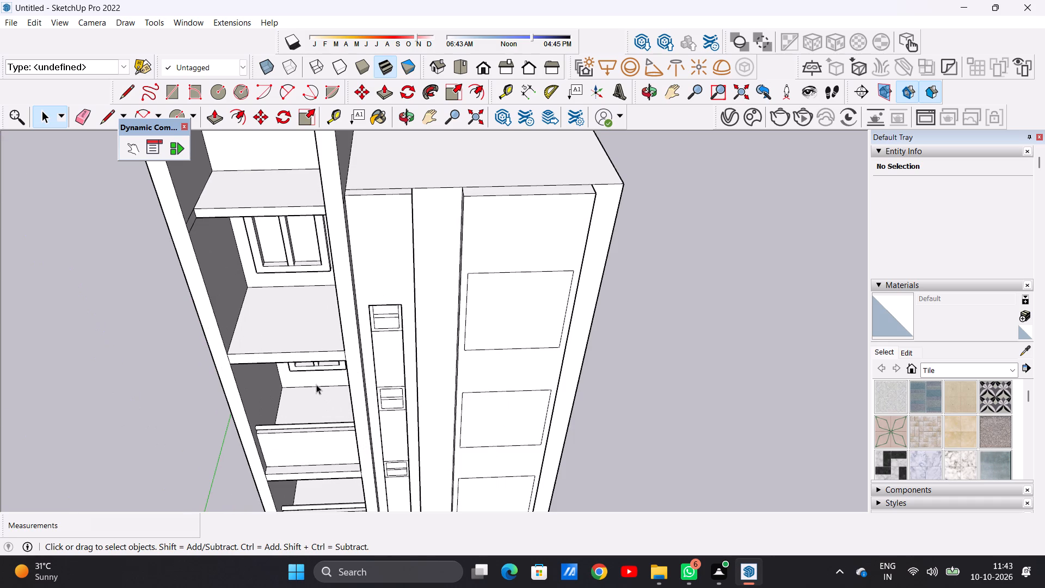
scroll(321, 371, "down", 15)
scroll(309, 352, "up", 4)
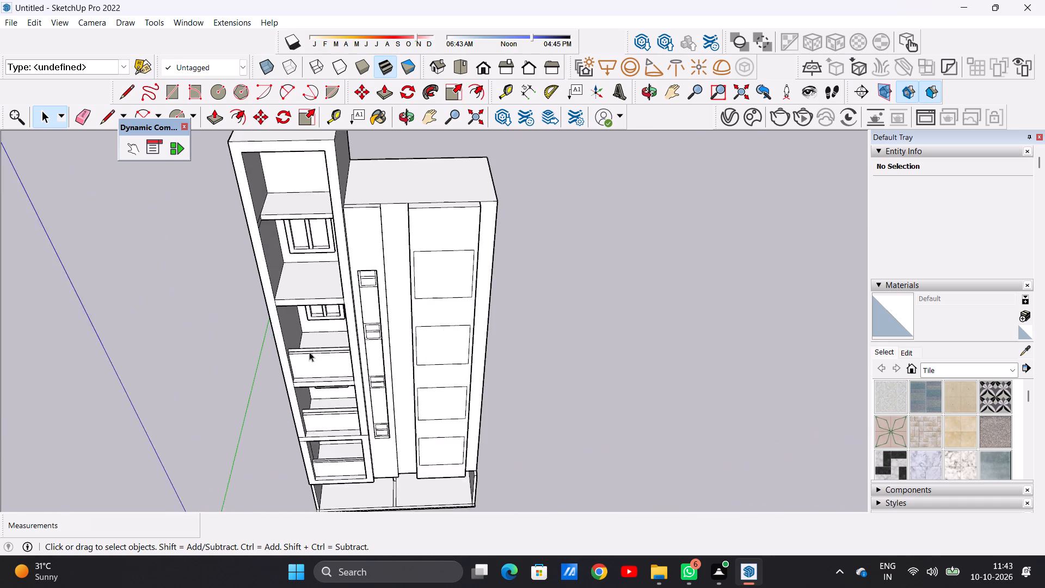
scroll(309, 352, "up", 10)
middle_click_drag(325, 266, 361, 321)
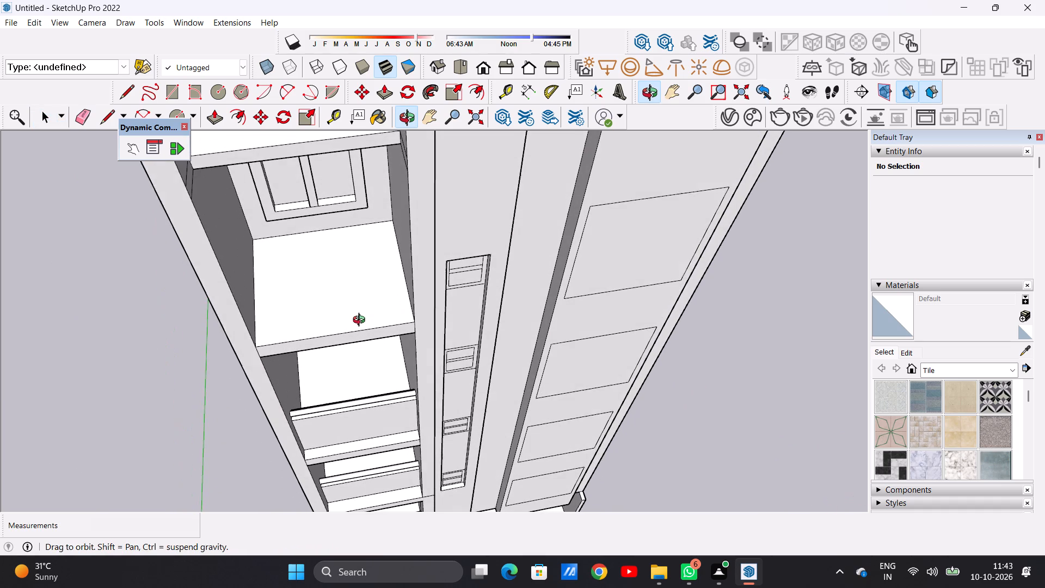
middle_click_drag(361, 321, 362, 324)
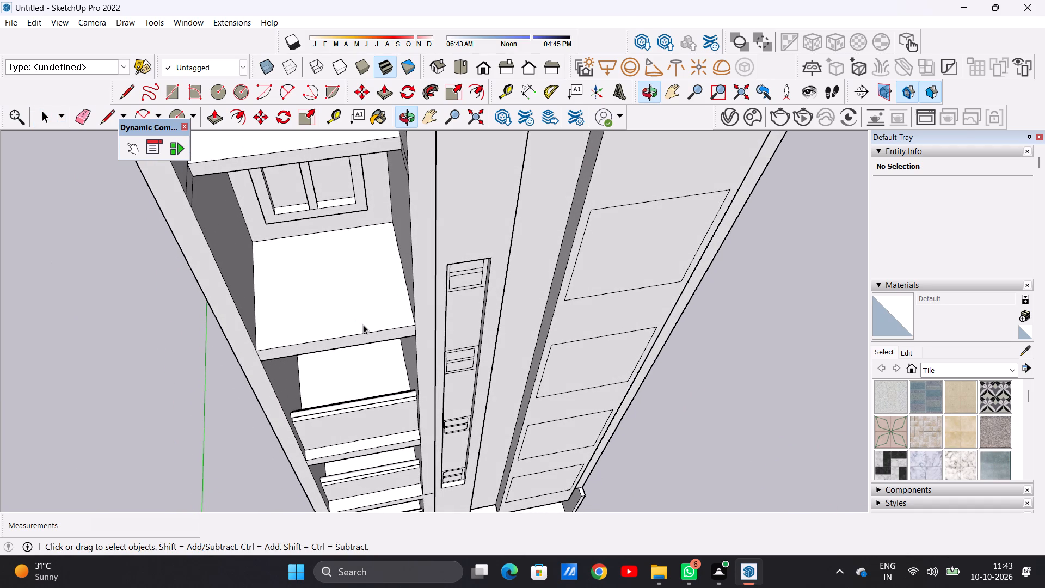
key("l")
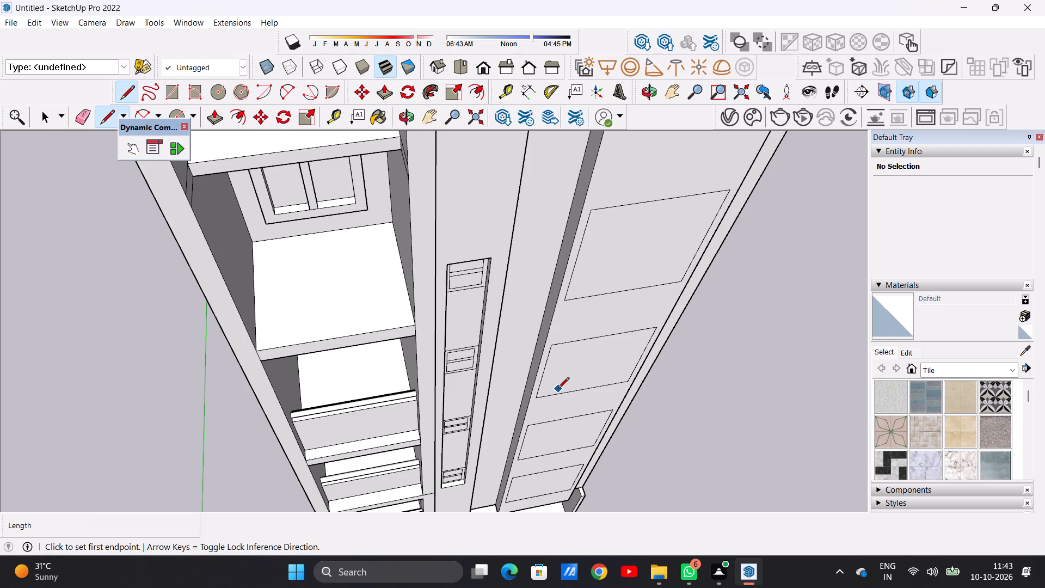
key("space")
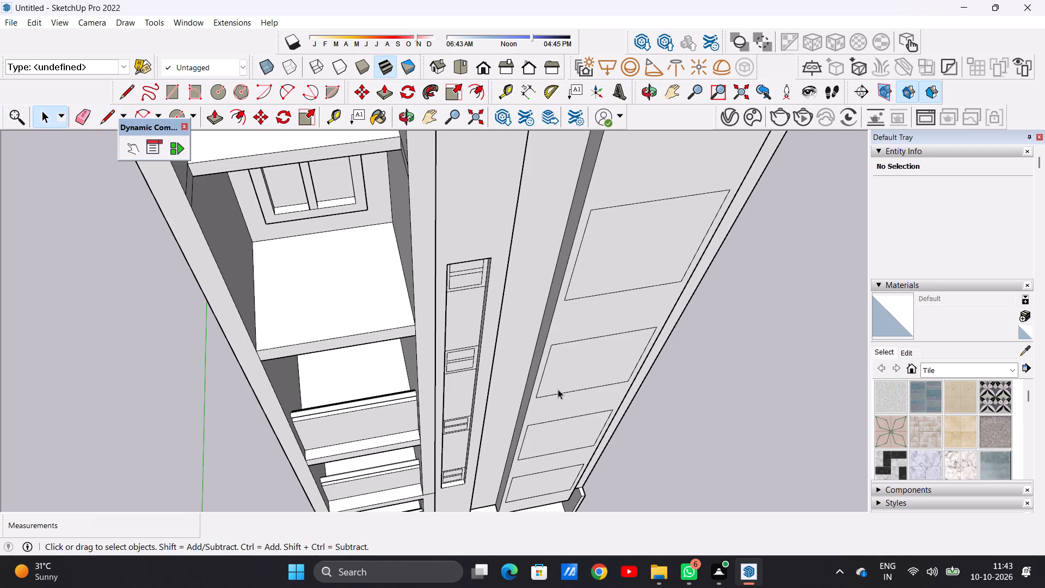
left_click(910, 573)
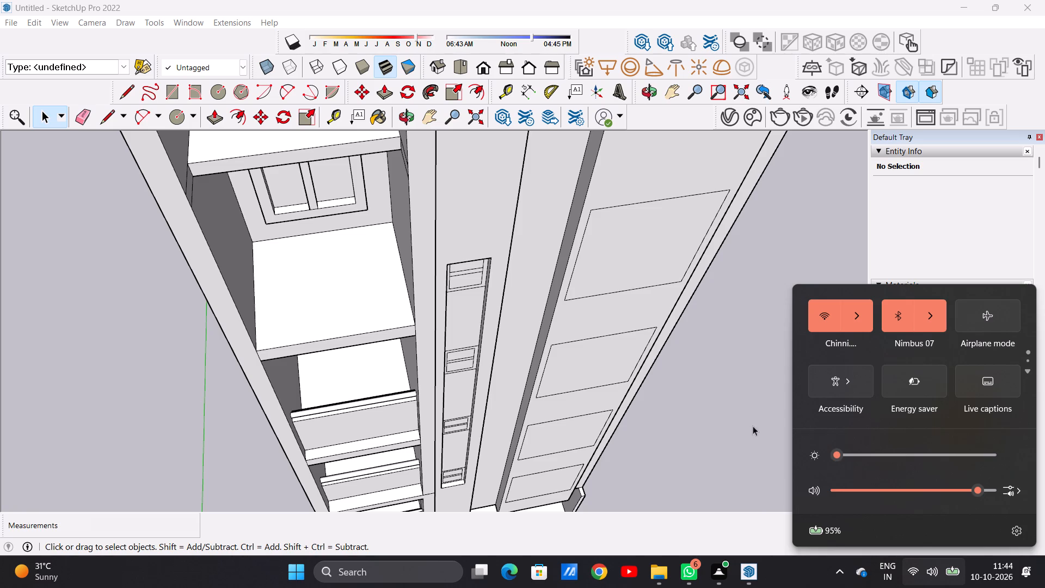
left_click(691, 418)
Draw two parallel 21' 2" lines across the fourth-lowest bay's floor near its front edge, from side wall to side wall.
scroll(457, 370, "down", 3)
scroll(349, 353, "down", 4)
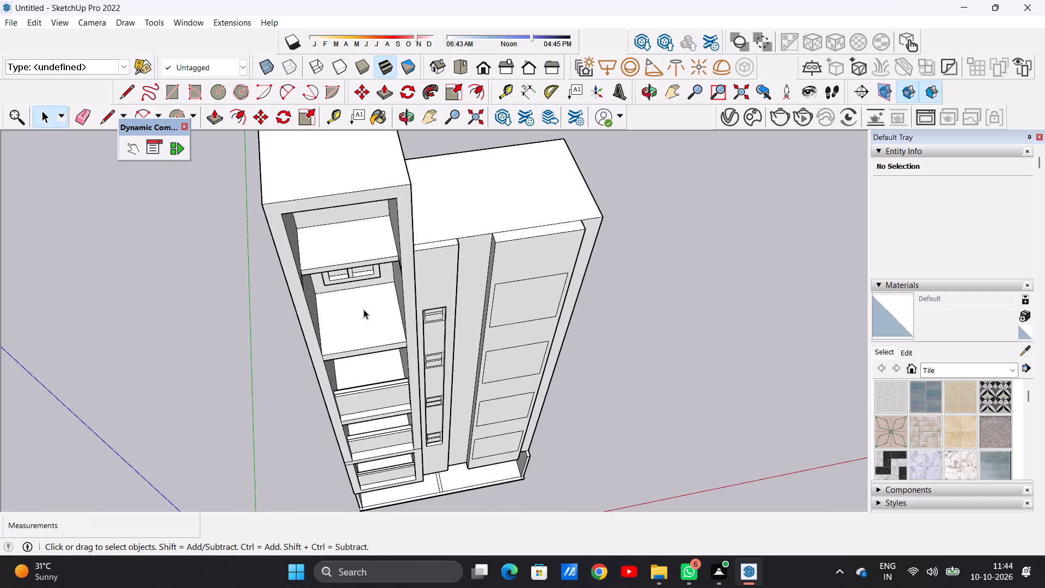
scroll(364, 309, "up", 7)
middle_click_drag(359, 324, 342, 341)
scroll(353, 306, "down", 4)
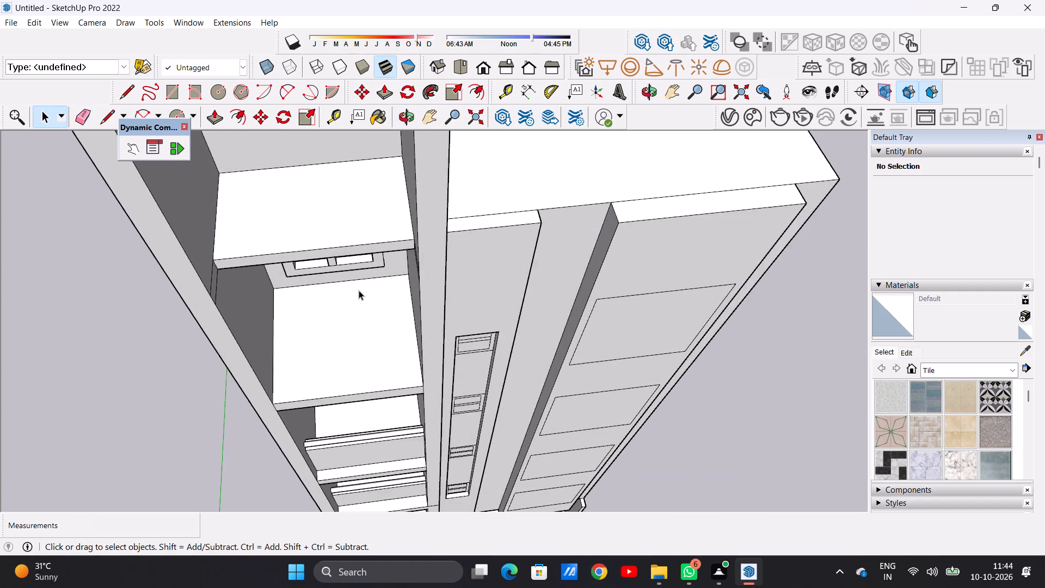
scroll(359, 290, "down", 3)
scroll(364, 346, "up", 6)
middle_click_drag(351, 345, 376, 348)
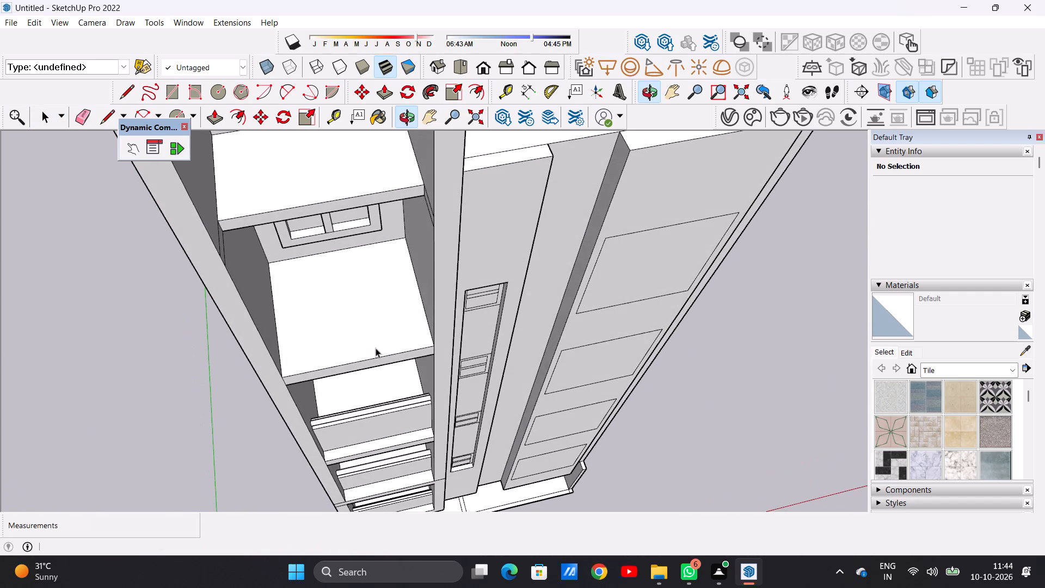
scroll(374, 313, "down", 7)
scroll(364, 332, "up", 8)
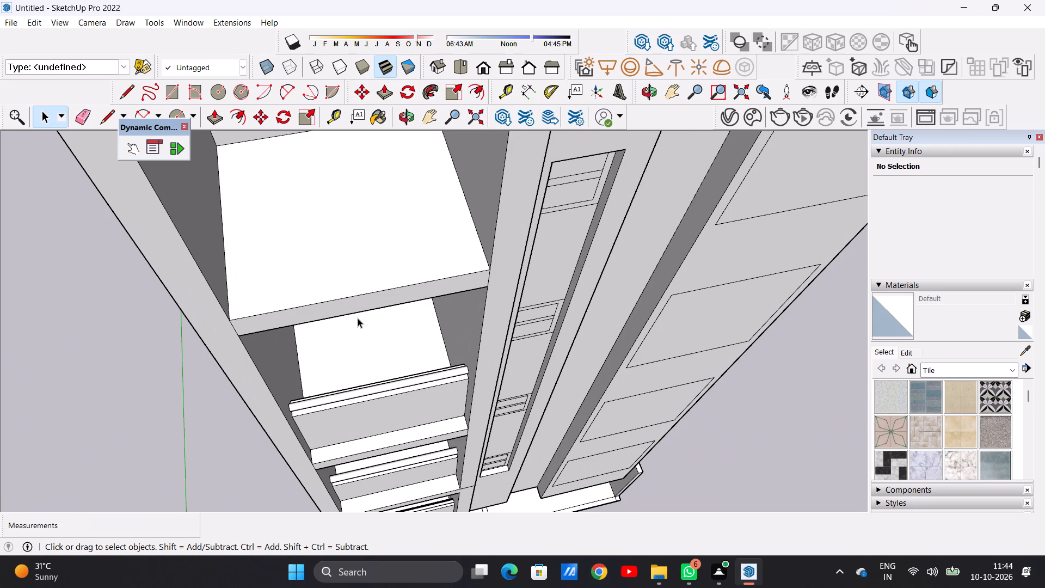
key("l")
scroll(357, 318, "down", 5)
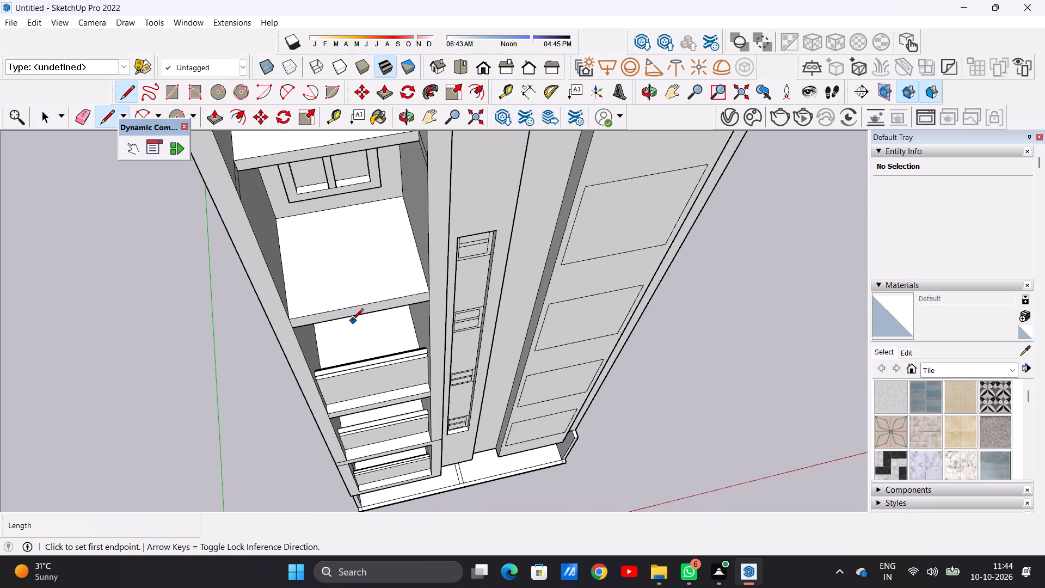
scroll(298, 278, "up", 10)
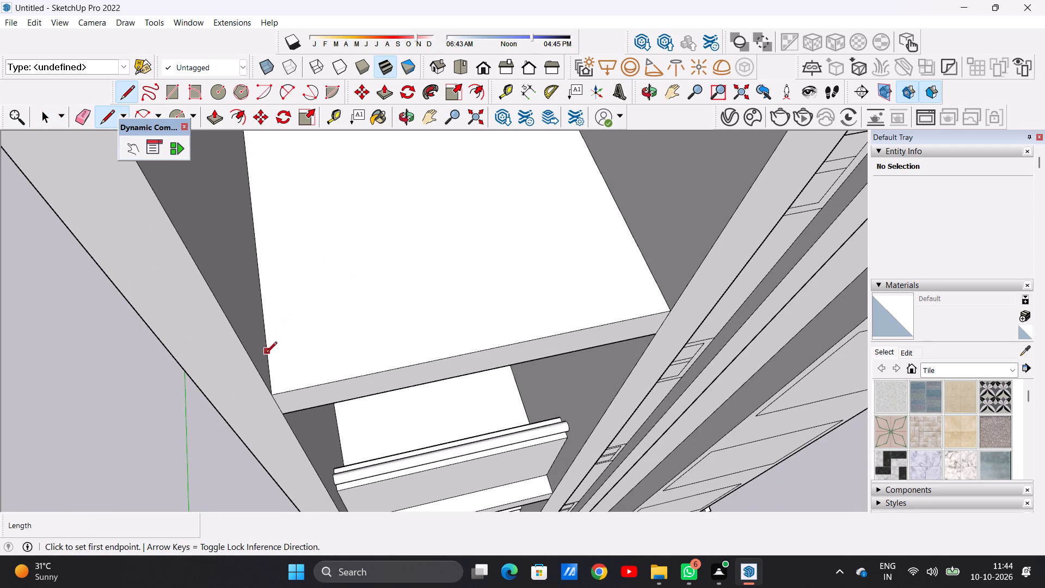
left_click(270, 359)
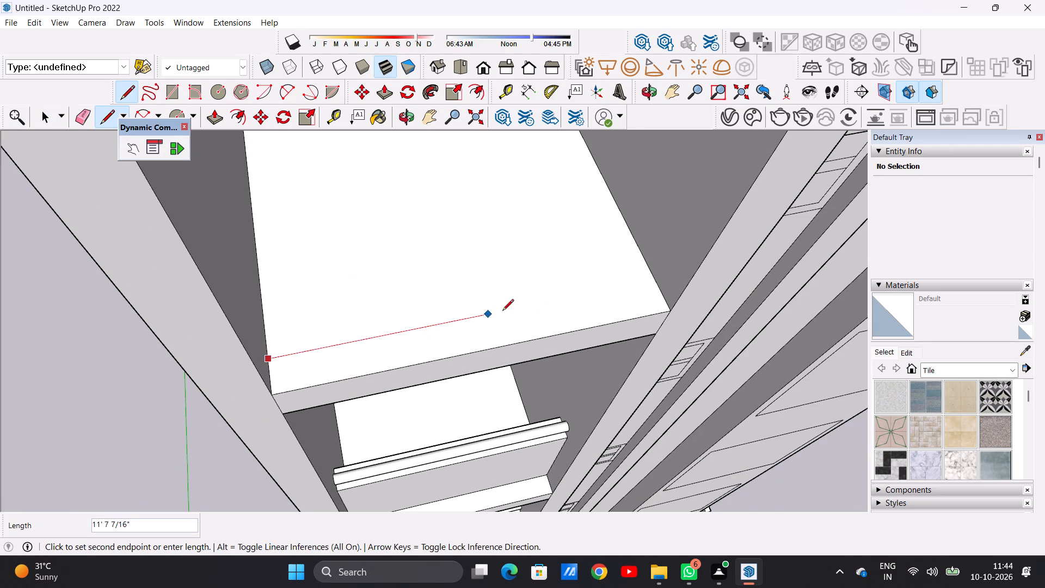
left_click(662, 278)
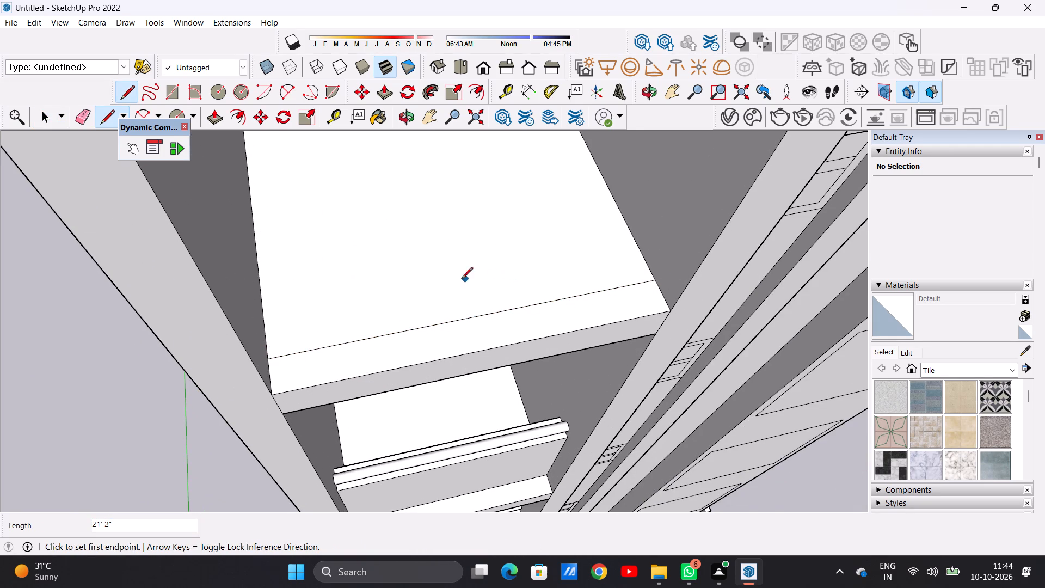
left_click(265, 332)
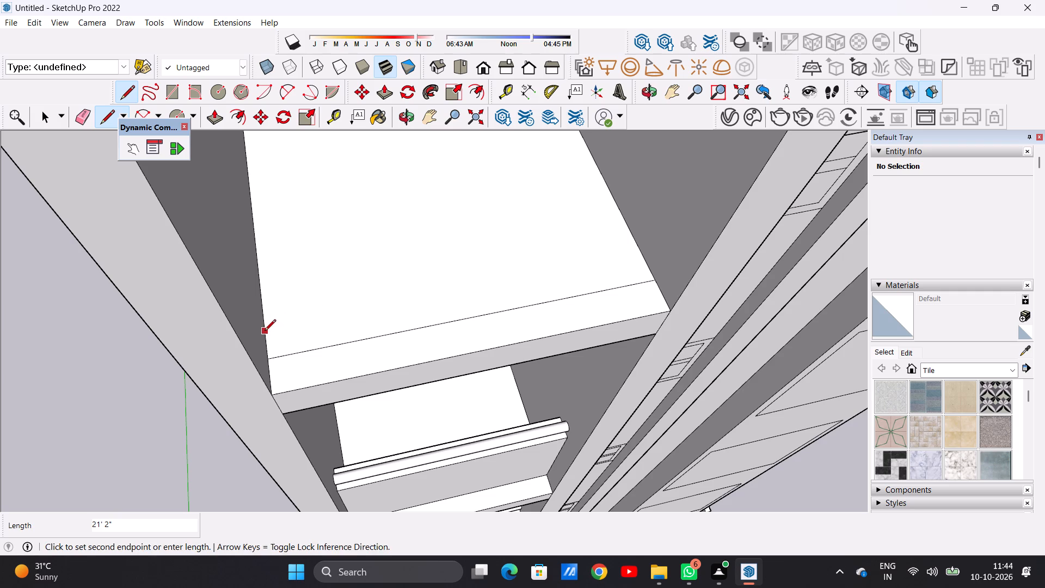
left_click(646, 257)
key("space")
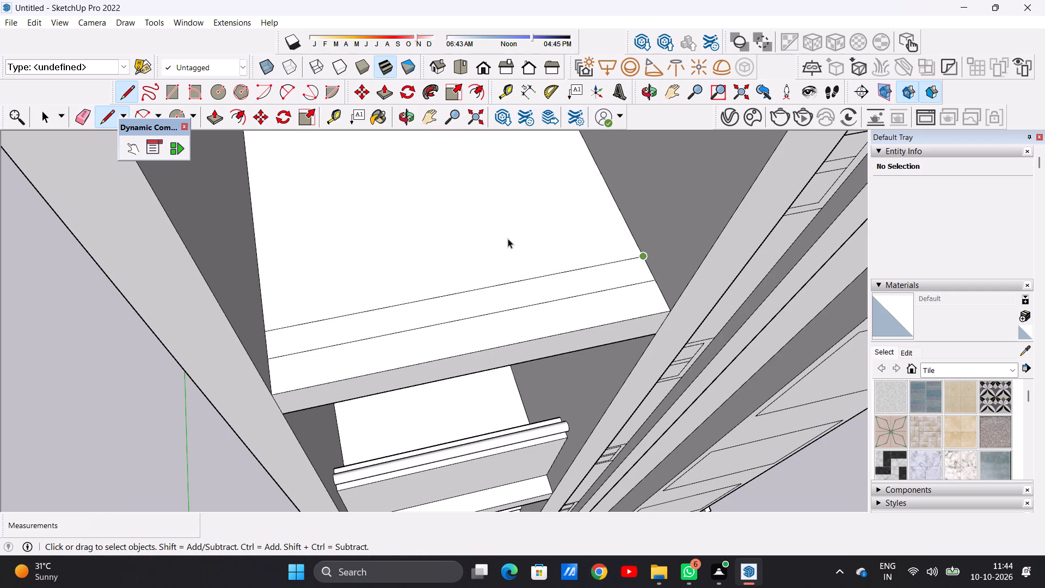
Push/Pull the narrow floor strip of the fourth-lowest bay up about 9' 9 15/16" to form its parapet.
scroll(462, 324, "down", 5)
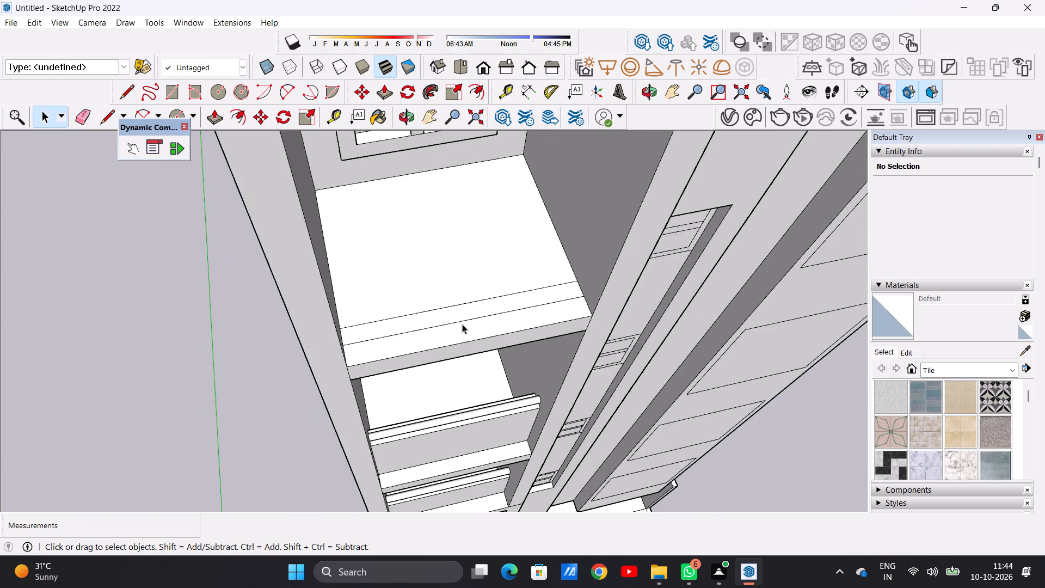
scroll(462, 324, "down", 13)
middle_click_drag(456, 323, 425, 254)
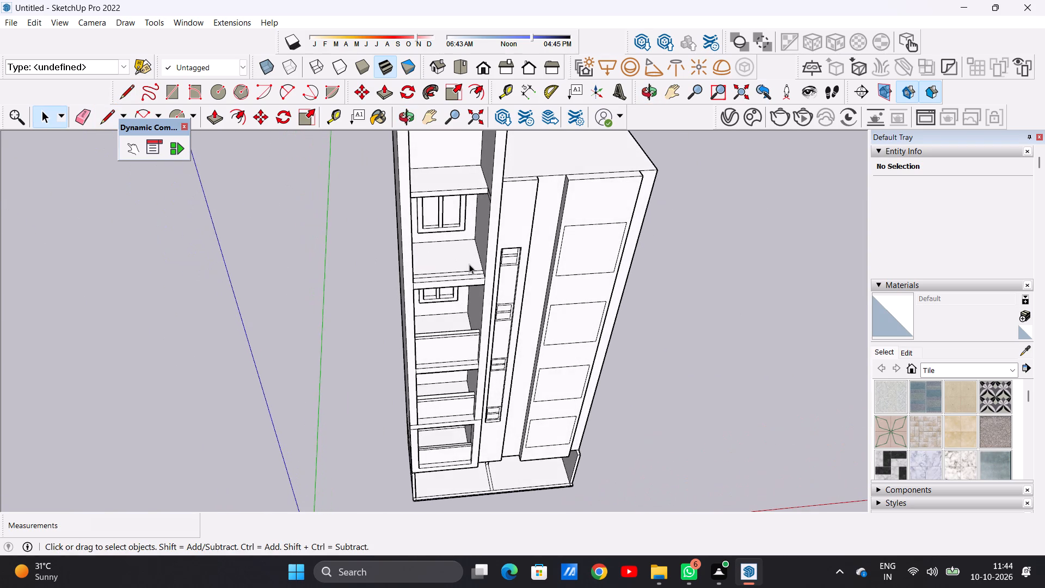
scroll(473, 268, "up", 11)
scroll(461, 297, "down", 8)
scroll(473, 285, "up", 5)
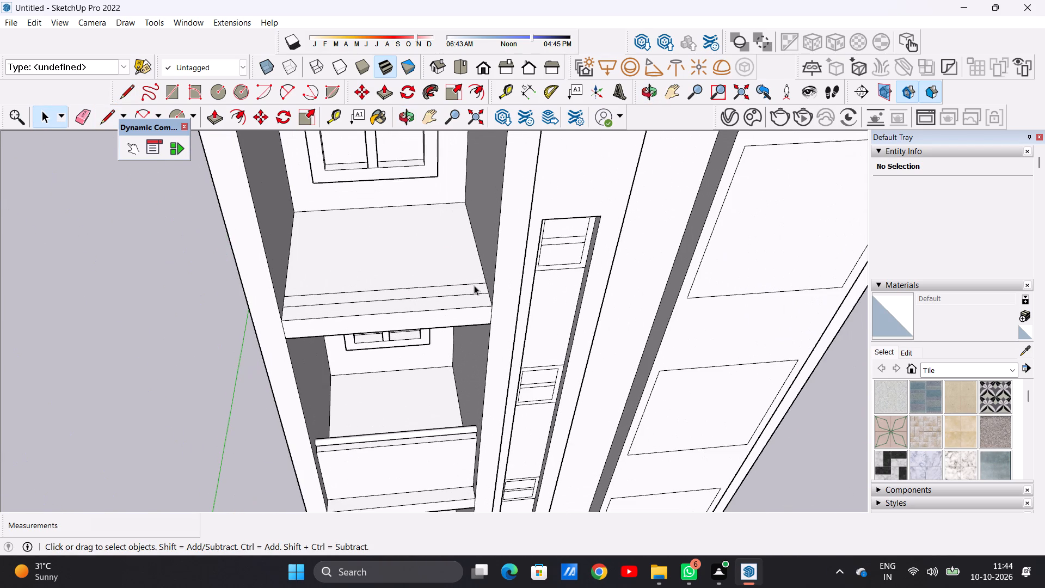
key("p")
scroll(475, 284, "up", 2)
left_click(485, 284)
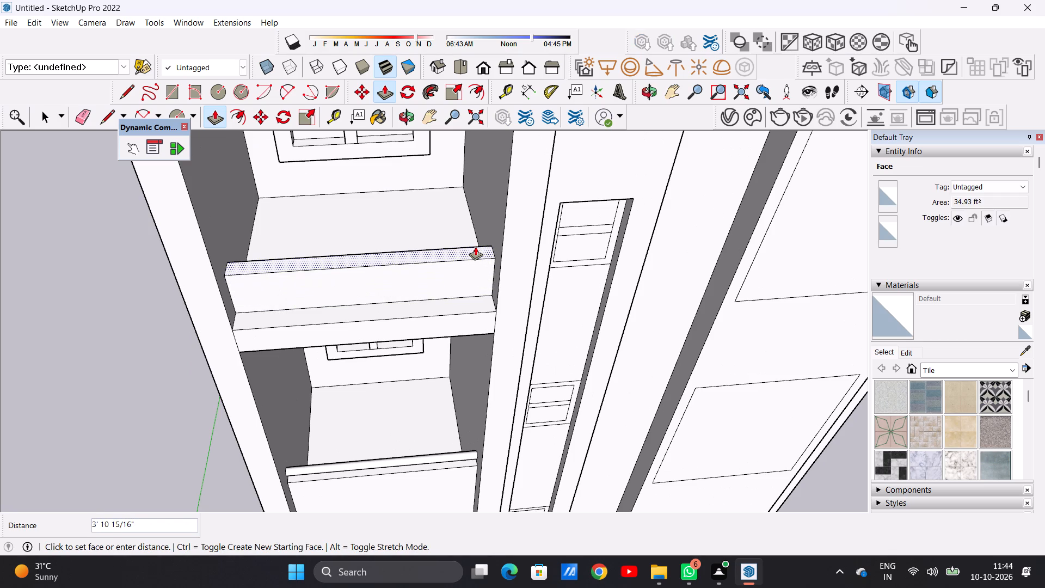
scroll(451, 304, "down", 8)
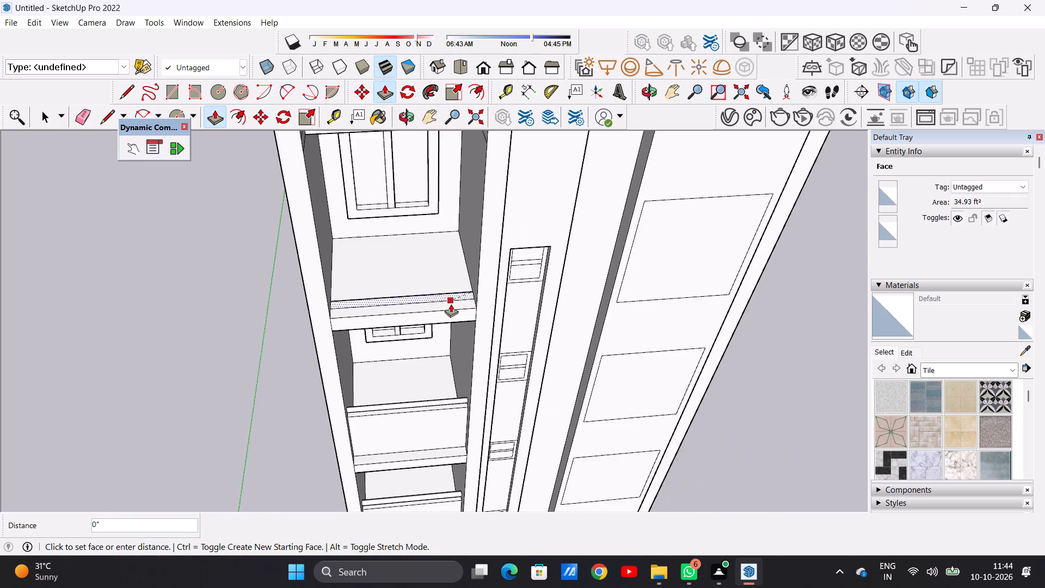
scroll(451, 304, "down", 3)
middle_click_drag(439, 273, 419, 205)
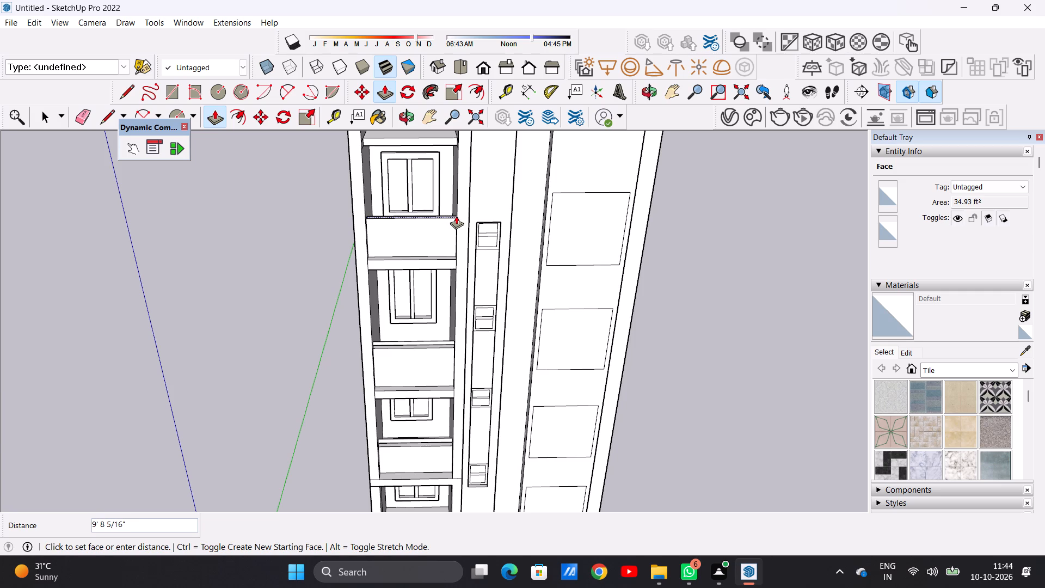
left_click(456, 215)
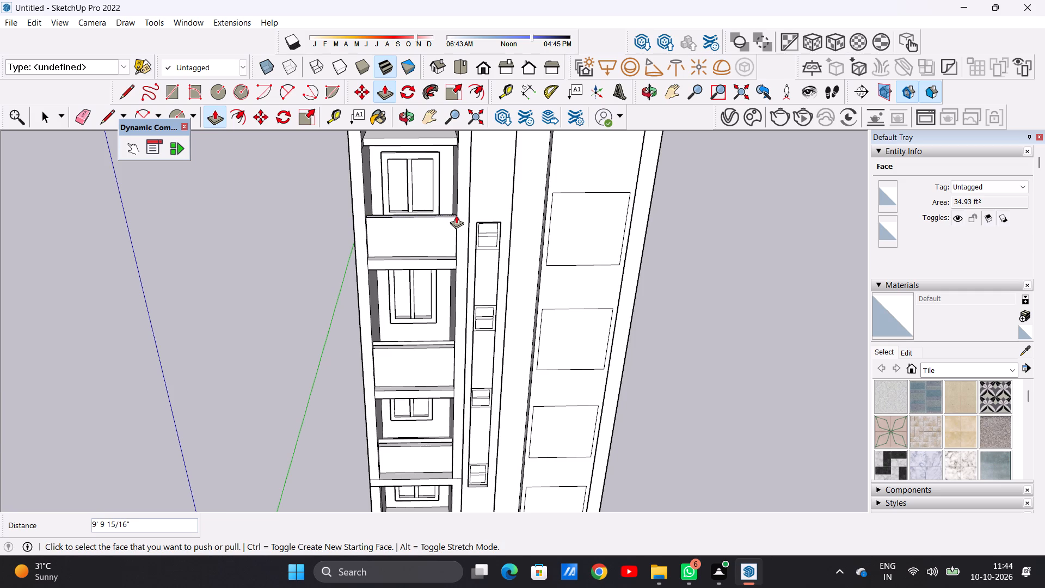
key("space")
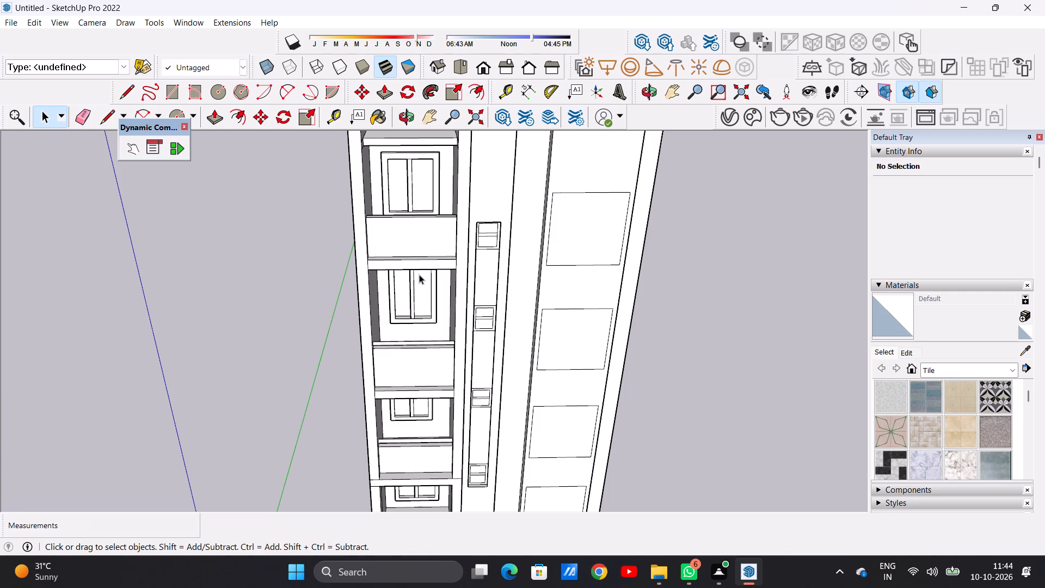
Draw a circle of about 4 1/16" radius on the fourth-lowest bay's side wall, just above the end of the parapet.
scroll(426, 292, "down", 1)
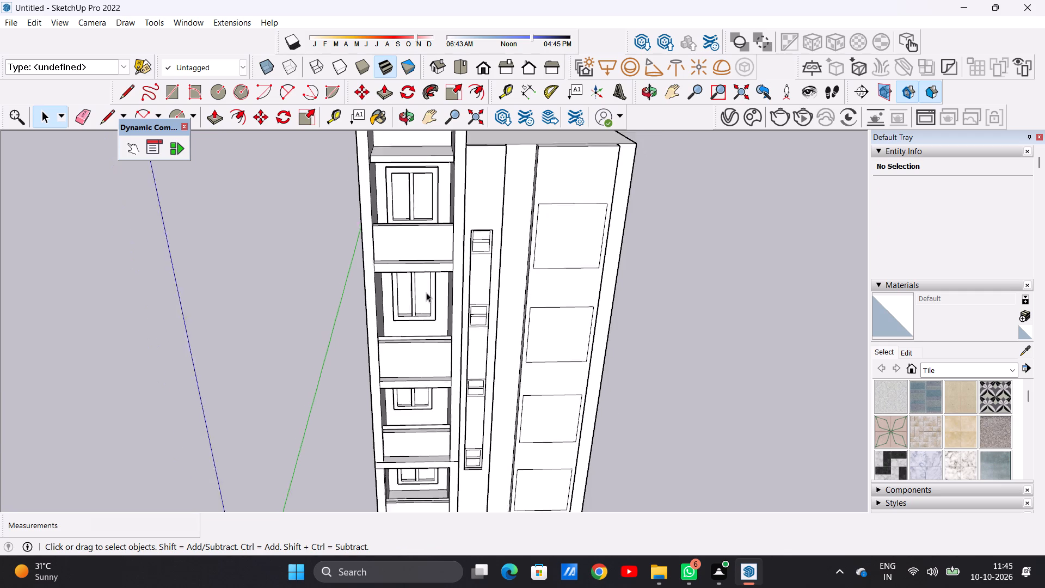
scroll(426, 292, "down", 3)
scroll(427, 267, "up", 7)
middle_click_drag(473, 244, 642, 246)
scroll(504, 271, "up", 1)
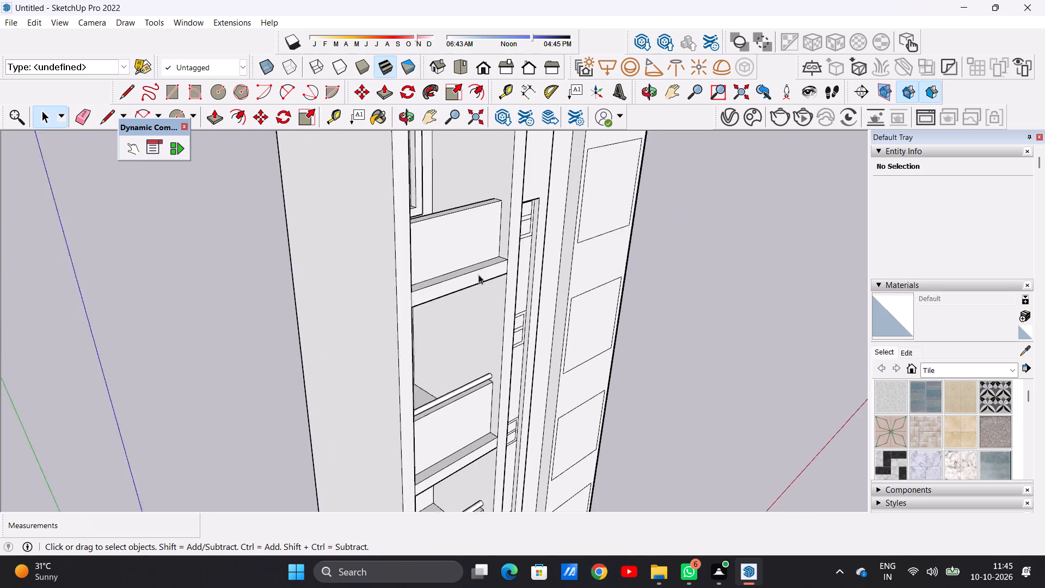
scroll(475, 279, "down", 9)
scroll(476, 235, "up", 20)
scroll(476, 235, "up", 4)
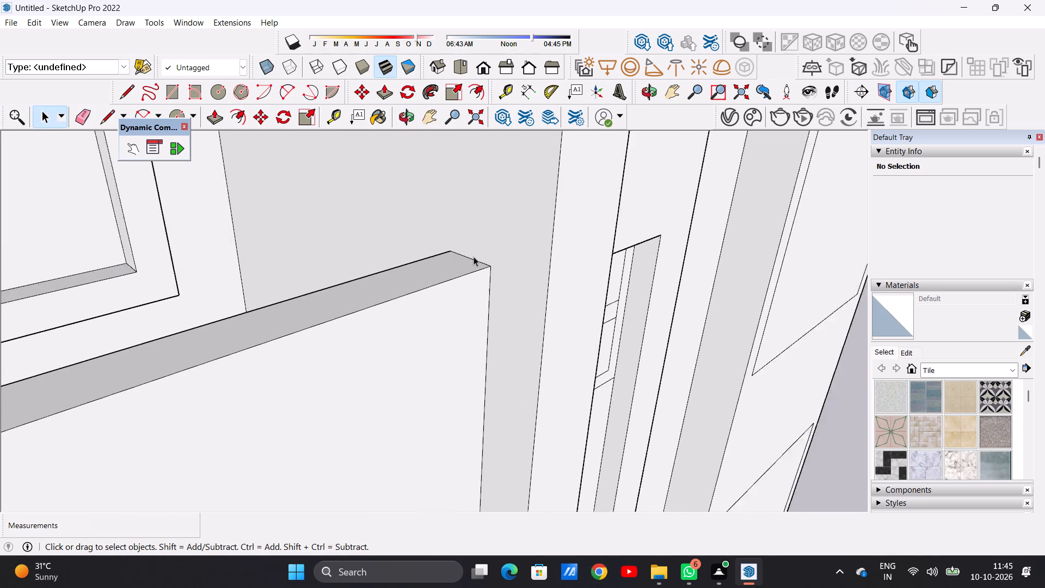
scroll(474, 256, "up", 2)
key("c")
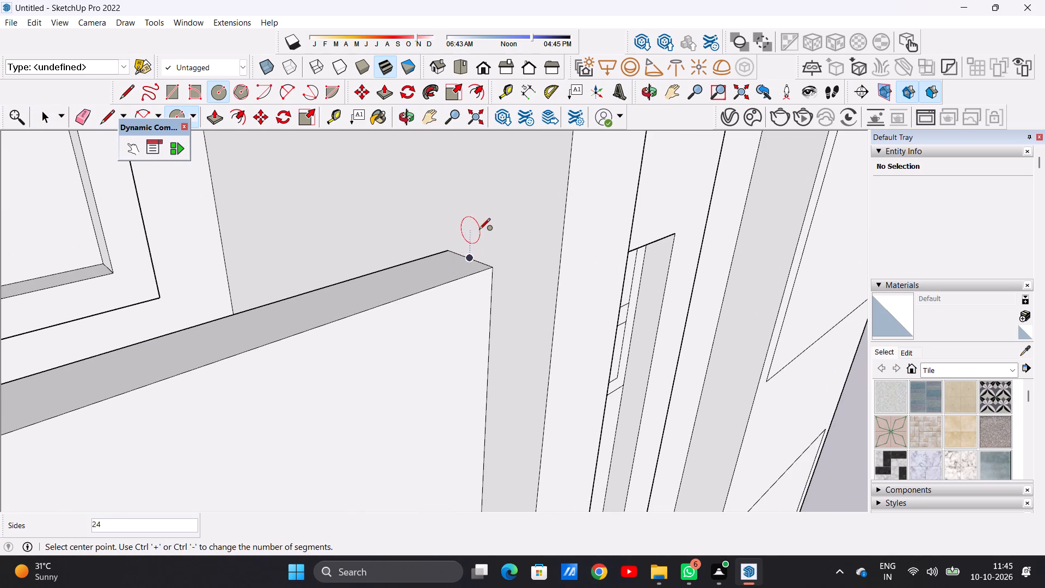
left_click(485, 225)
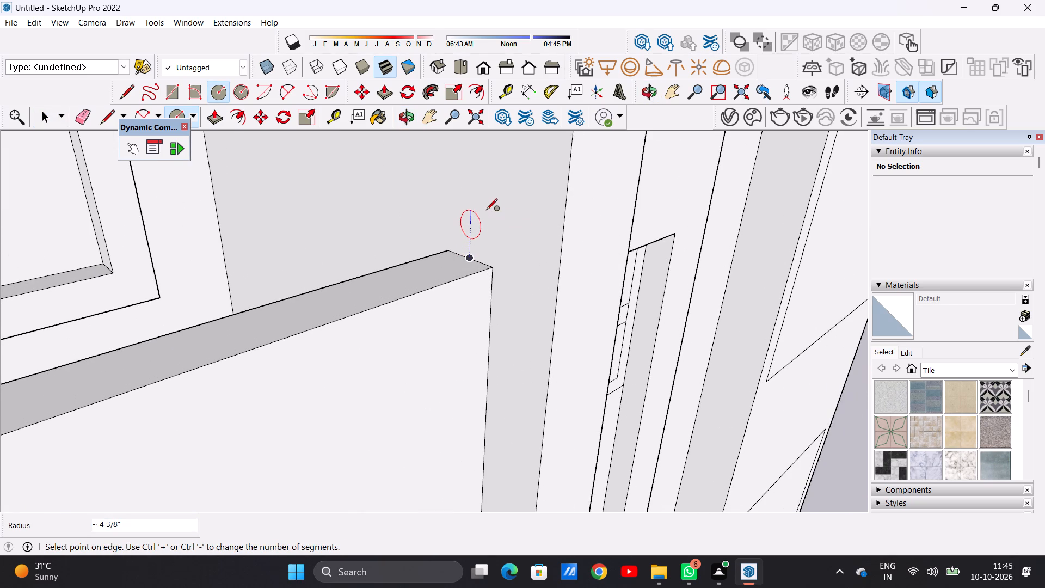
left_click(486, 212)
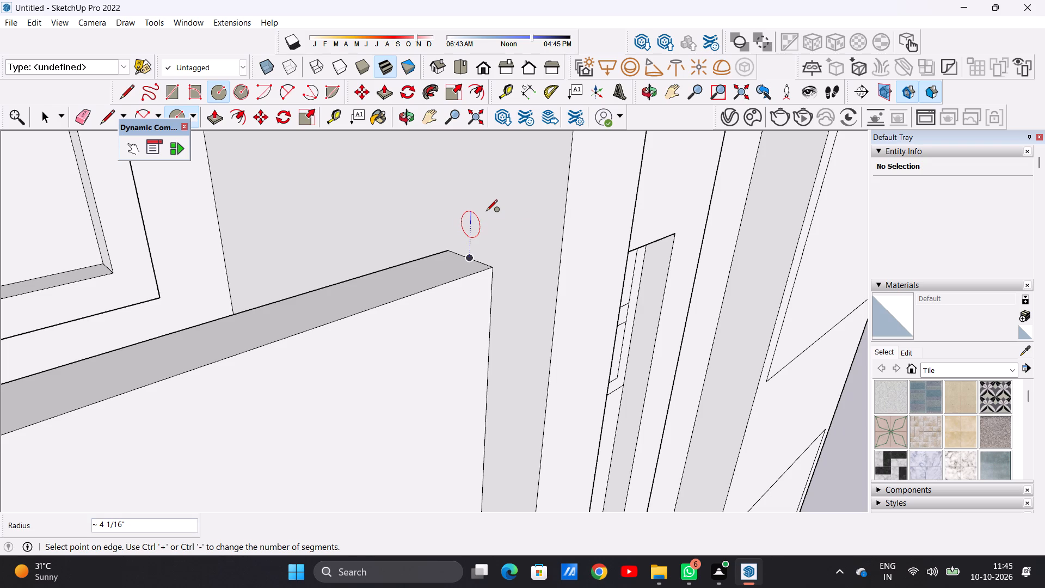
key("space")
Push/Pull the circle 21' 2" across to the opposite side wall to form a round rail above the fourth-lowest bay's parapet.
type("P")
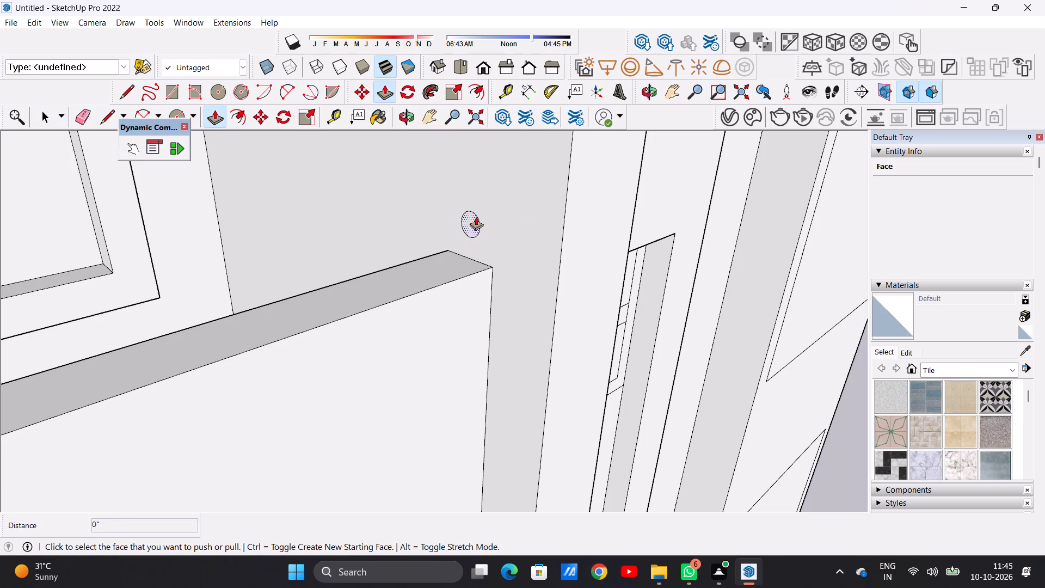
left_click(476, 217)
scroll(389, 250, "down", 18)
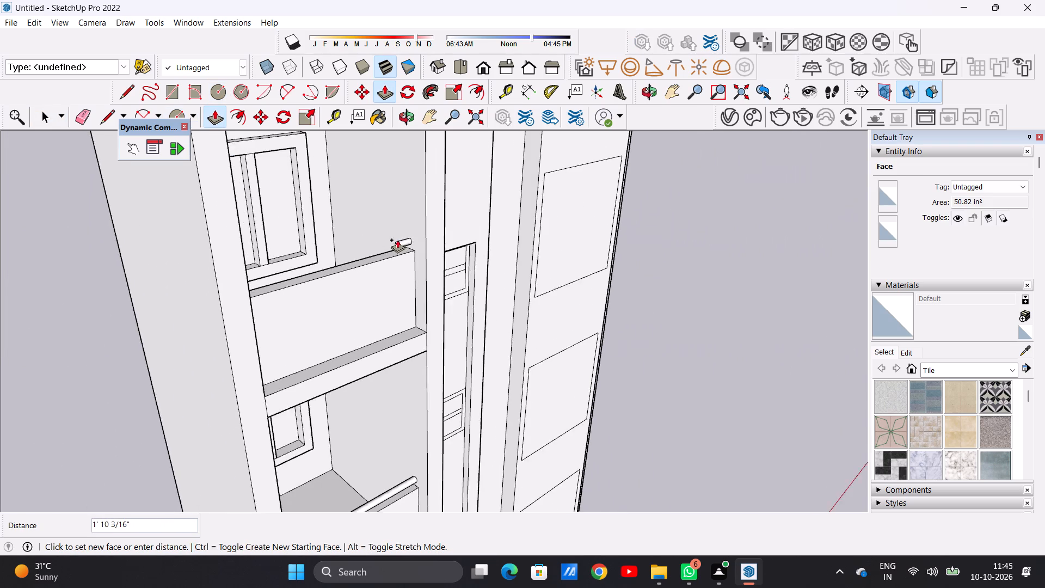
middle_click_drag(327, 251, 238, 236)
scroll(297, 222, "up", 7)
middle_click_drag(283, 246, 174, 227)
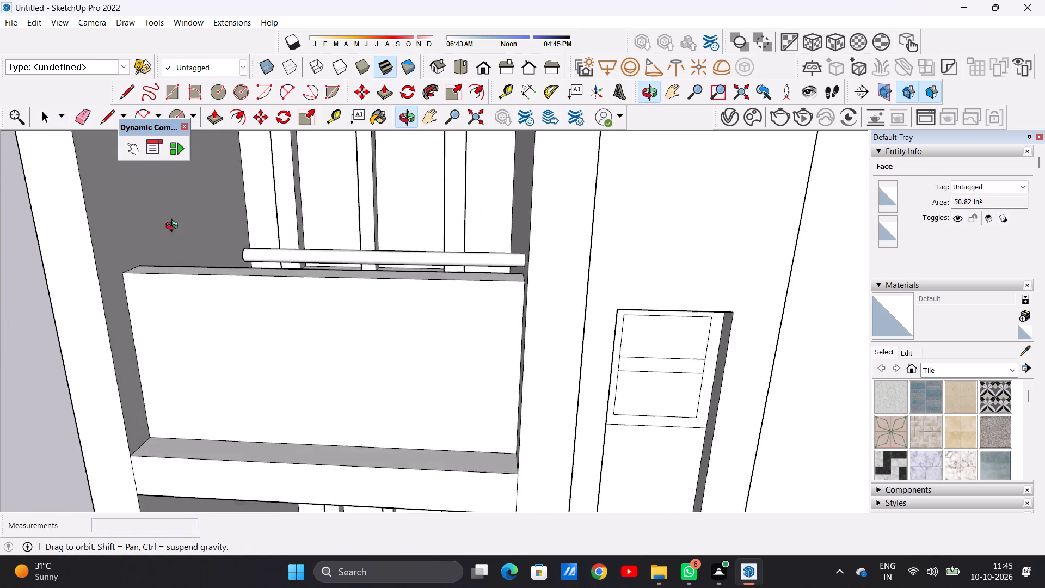
middle_click_drag(174, 227, 164, 220)
scroll(132, 226, "up", 4)
left_click(132, 226)
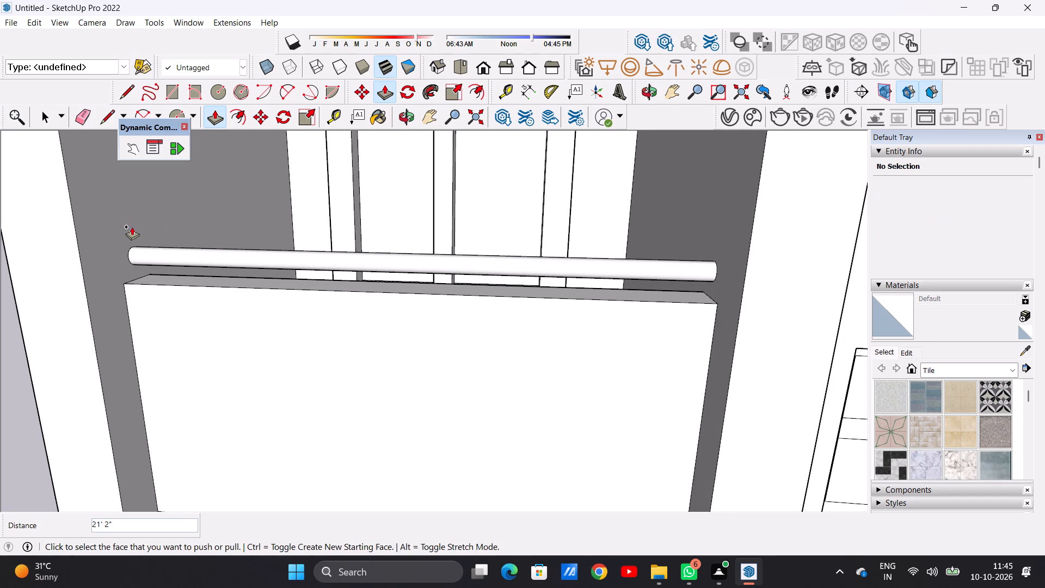
key("space")
Push/Pull the front face of the topmost bay's floor slab forward about 4' 6 1/8" until it is flush with the facade frame.
scroll(241, 342, "down", 13)
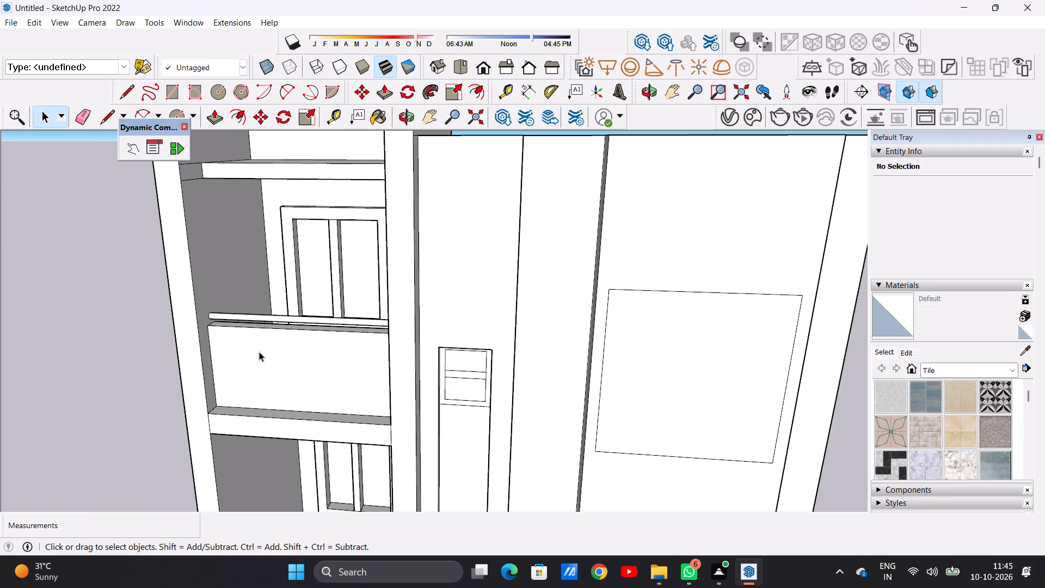
key("space")
scroll(293, 350, "down", 19)
scroll(311, 327, "up", 3)
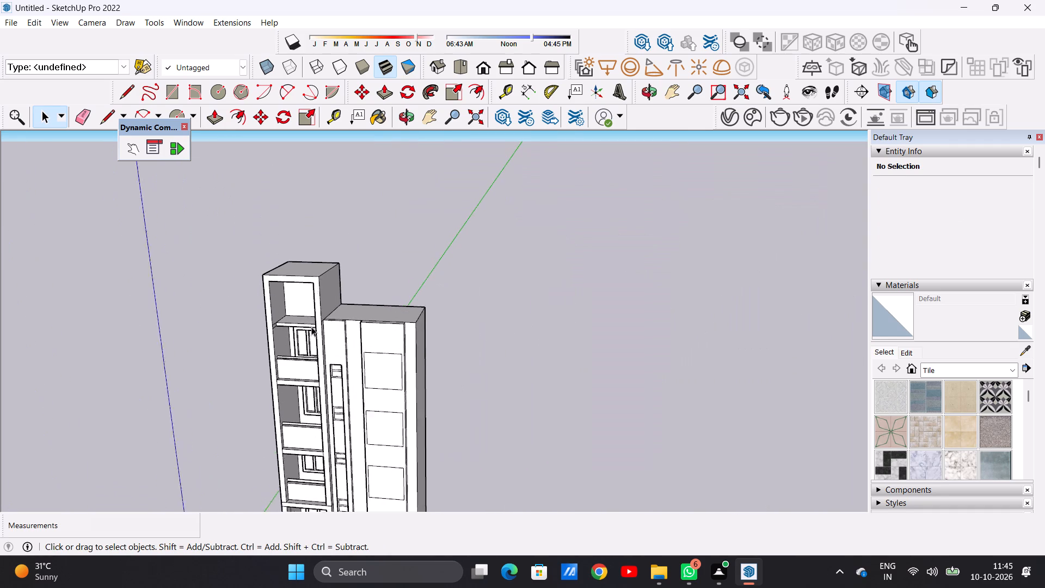
scroll(311, 327, "up", 4)
scroll(311, 327, "down", 4)
middle_click_drag(352, 362, 390, 348)
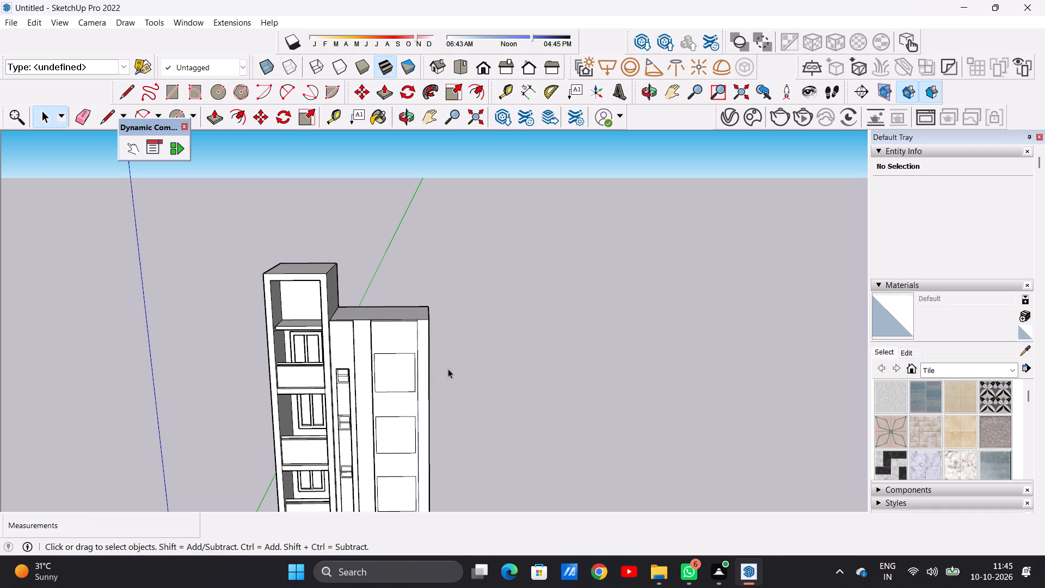
scroll(477, 374, "down", 2)
scroll(359, 325, "up", 5)
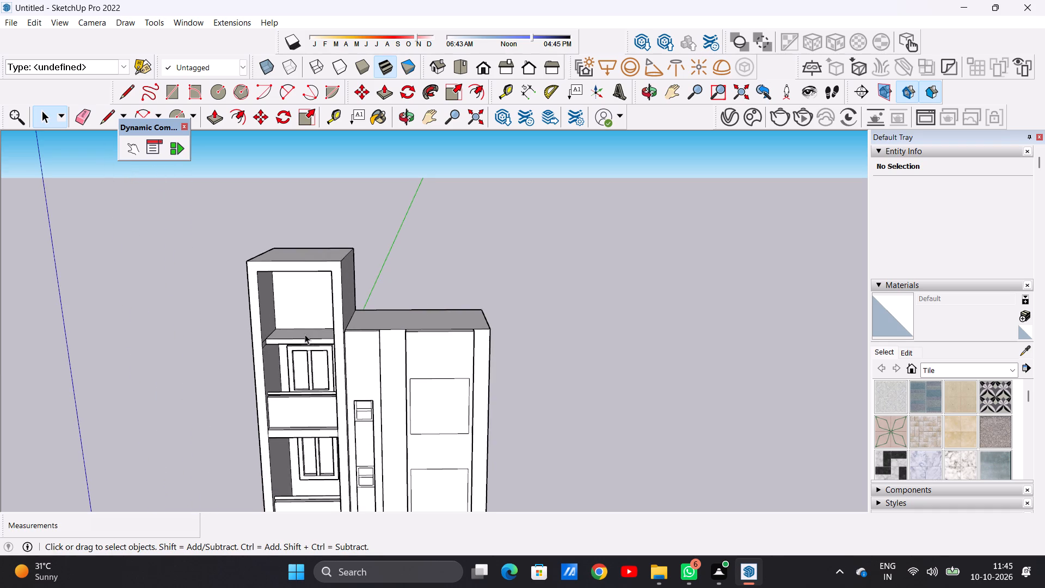
middle_click_drag(294, 333, 347, 298)
middle_click_drag(359, 301, 364, 303)
middle_click_drag(327, 309, 284, 353)
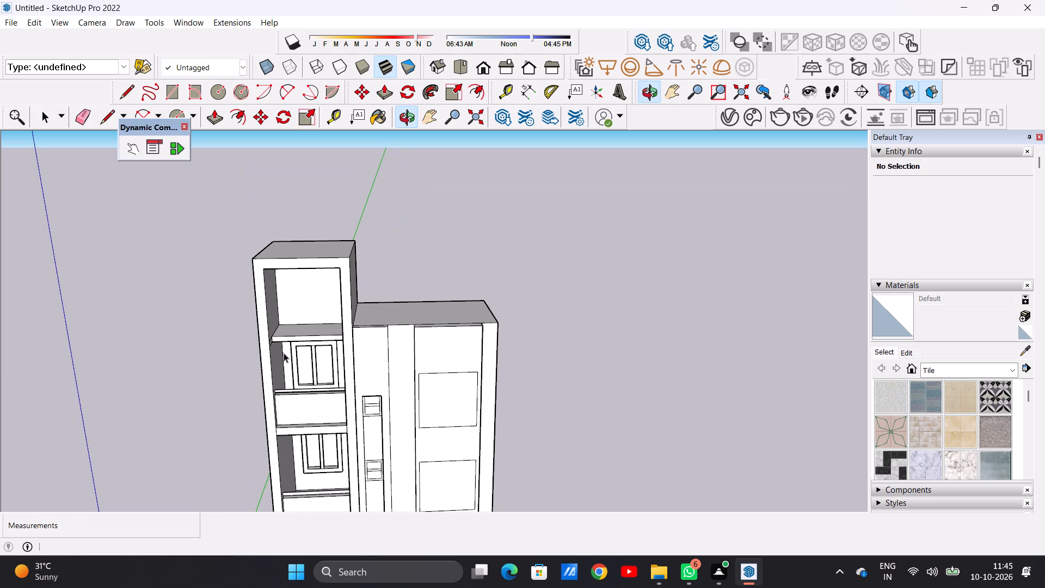
scroll(310, 339, "up", 5)
middle_click_drag(329, 319, 310, 409)
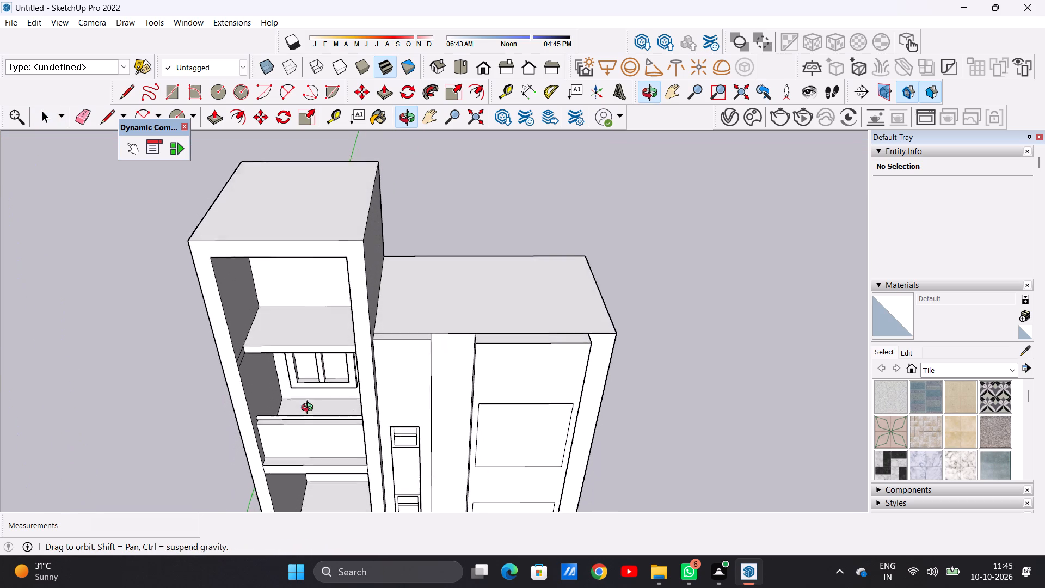
middle_click_drag(310, 409, 308, 415)
scroll(318, 369, "up", 1)
middle_click_drag(300, 353, 234, 324)
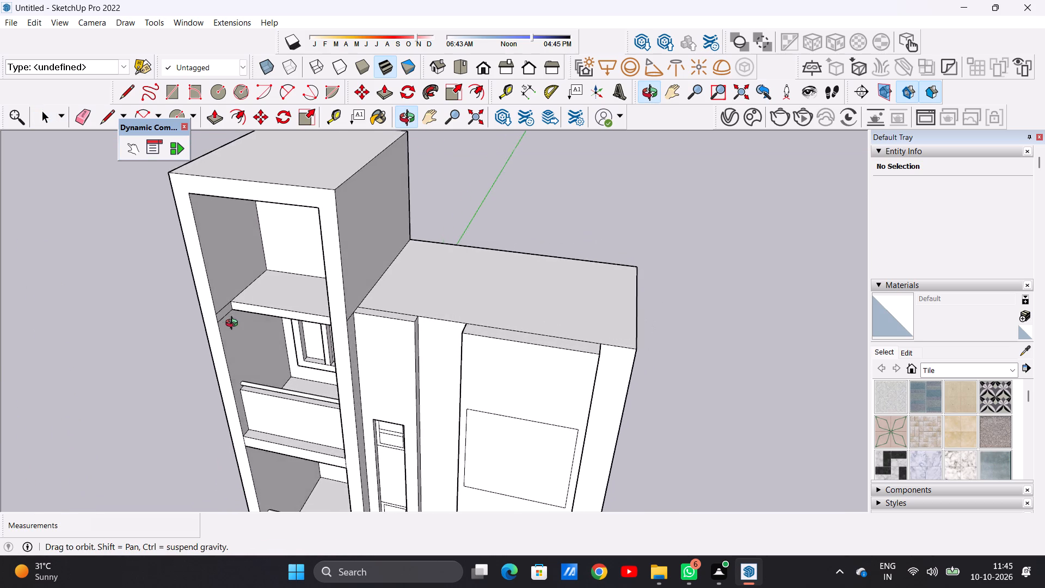
middle_click_drag(234, 324, 233, 324)
scroll(248, 317, "up", 4)
key("p")
scroll(250, 279, "up", 7)
left_click(228, 322)
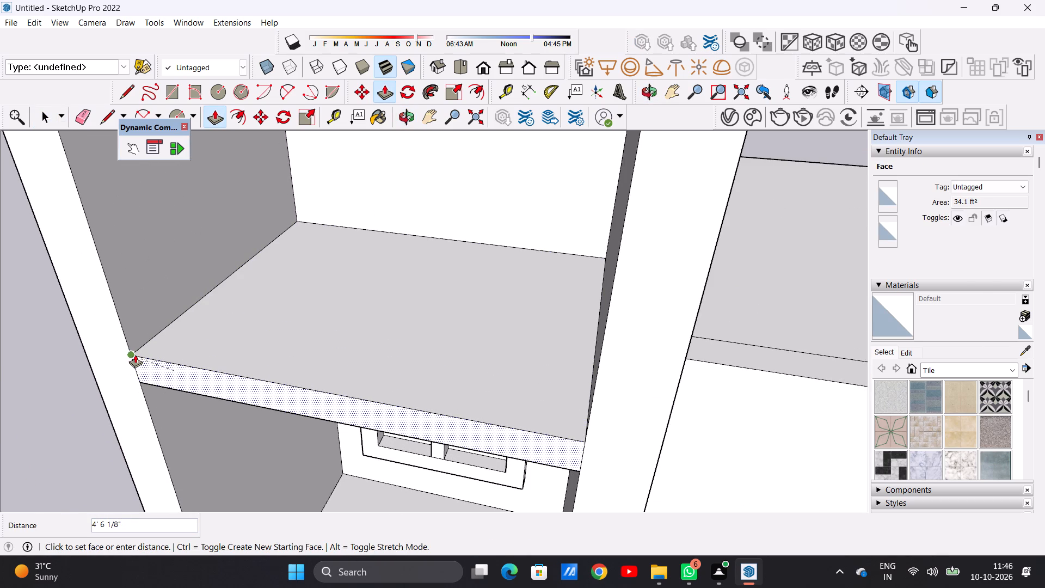
left_click(134, 354)
key("space")
Draw two parallel 21' 2" lines across the topmost bay's floor near its front edge, from side wall to side wall.
scroll(263, 357, "down", 17)
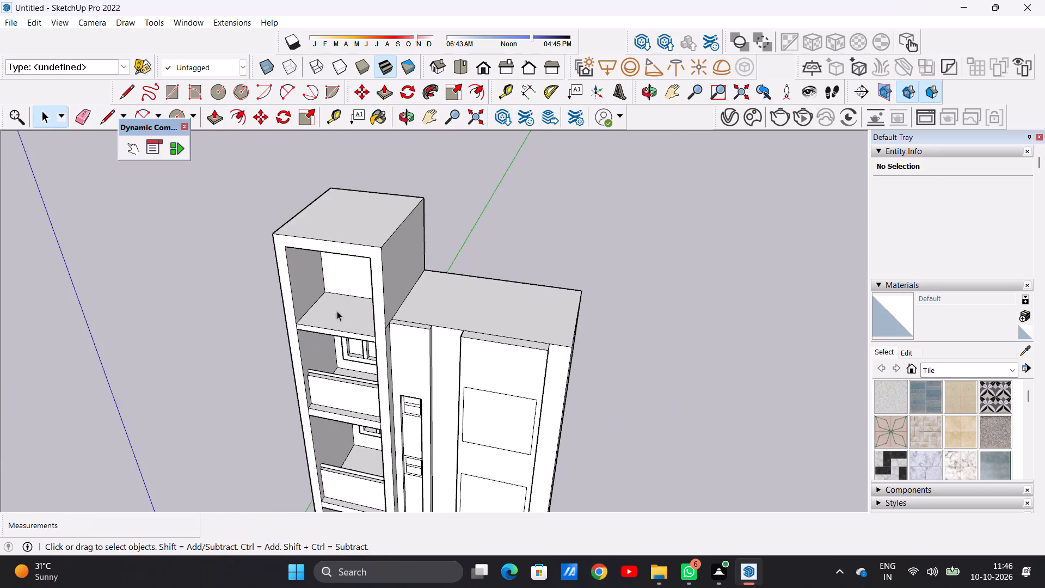
middle_click_drag(307, 329, 382, 403)
scroll(381, 391, "up", 8)
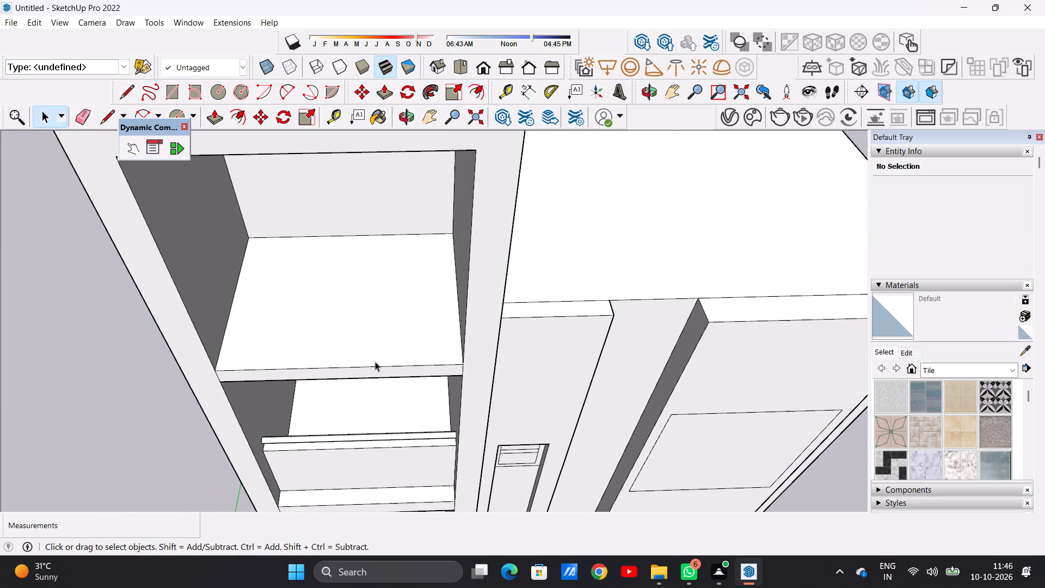
key("l")
scroll(313, 342, "up", 4)
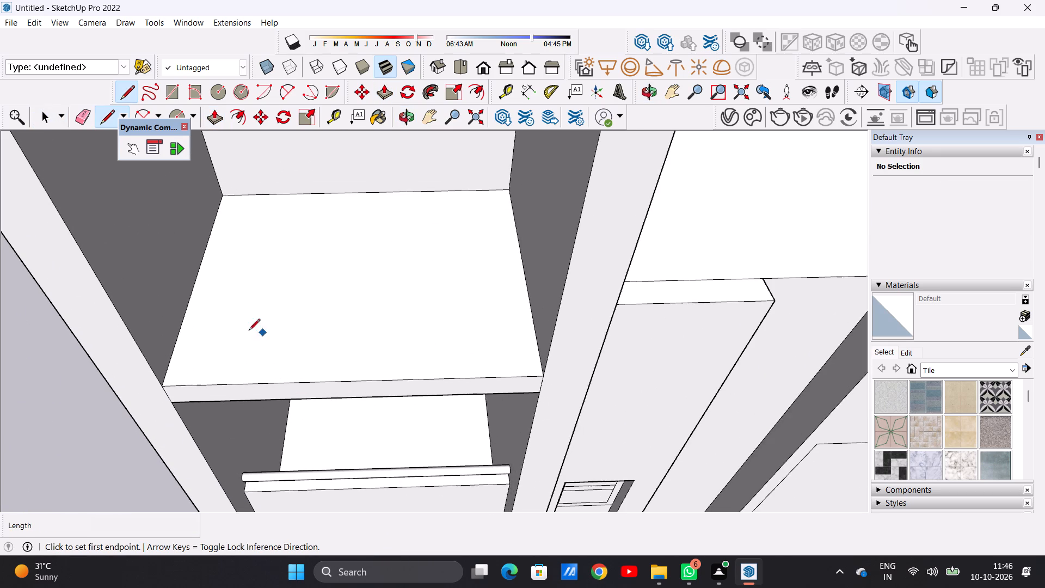
left_click(170, 355)
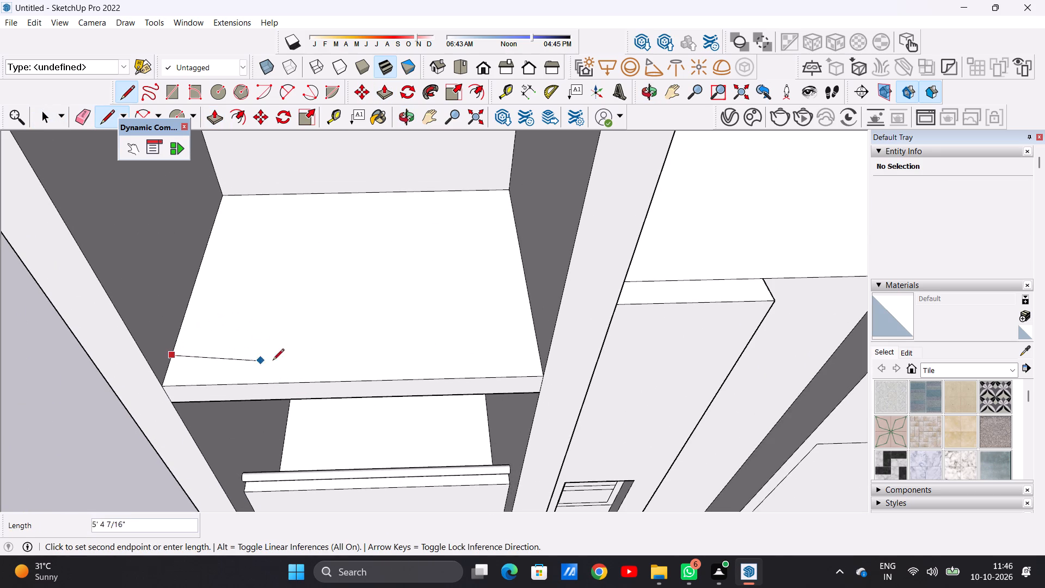
left_click(538, 346)
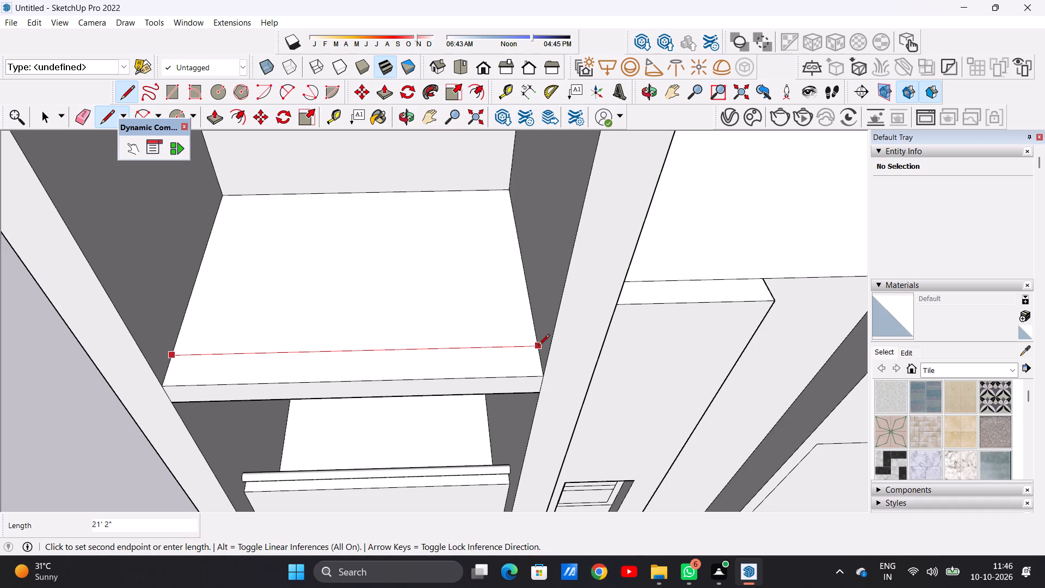
left_click(179, 336)
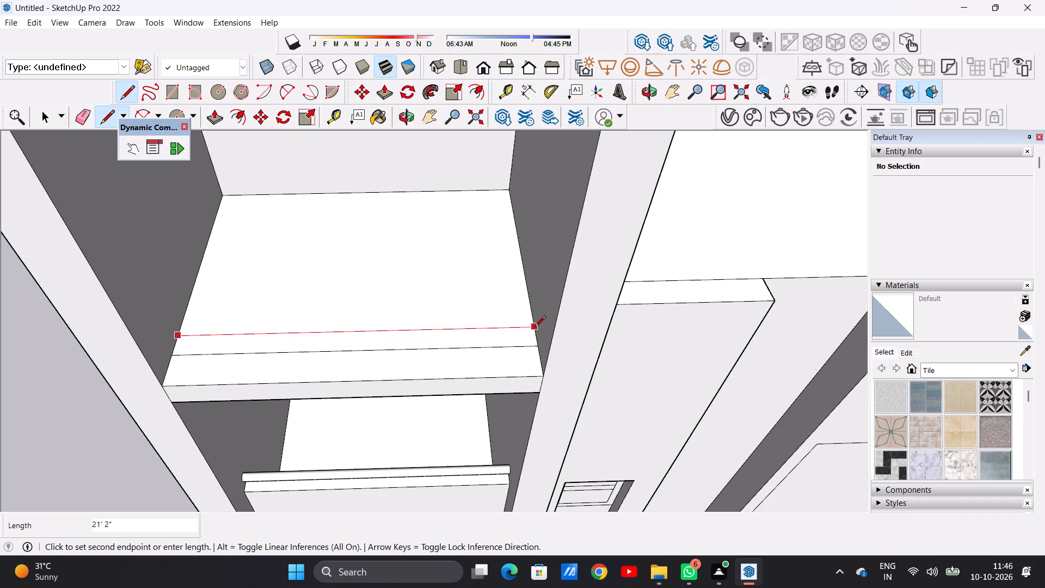
left_click(534, 328)
key("space")
Push/Pull the narrow strip between the two lines on the topmost bay's floor up about 8' 1 1/2" to form its parapet.
scroll(272, 436, "down", 11)
middle_click_drag(317, 418, 317, 402)
scroll(317, 418, "up", 1)
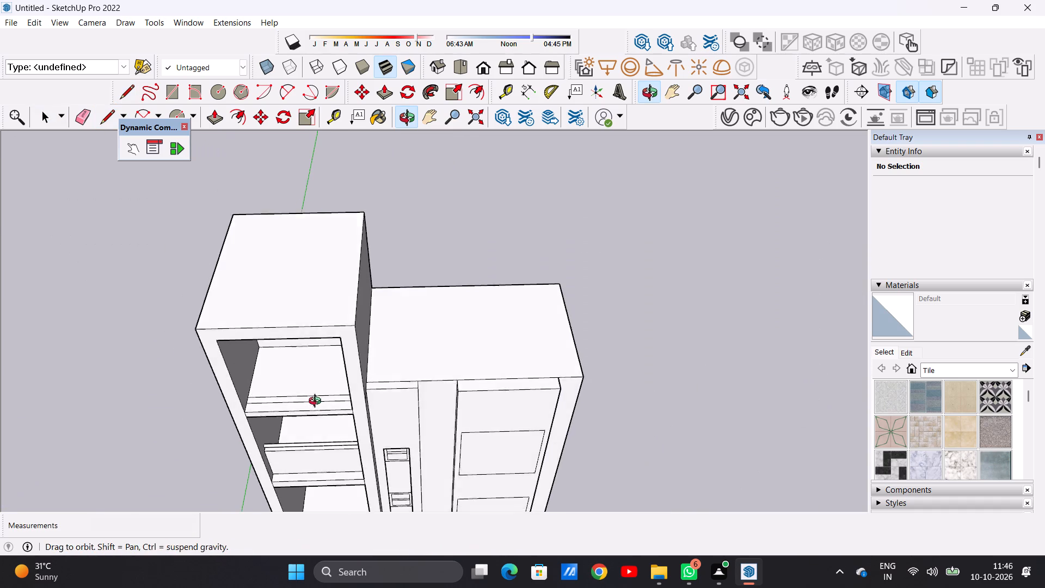
middle_click_drag(317, 402, 346, 363)
scroll(373, 365, "up", 9)
key("p")
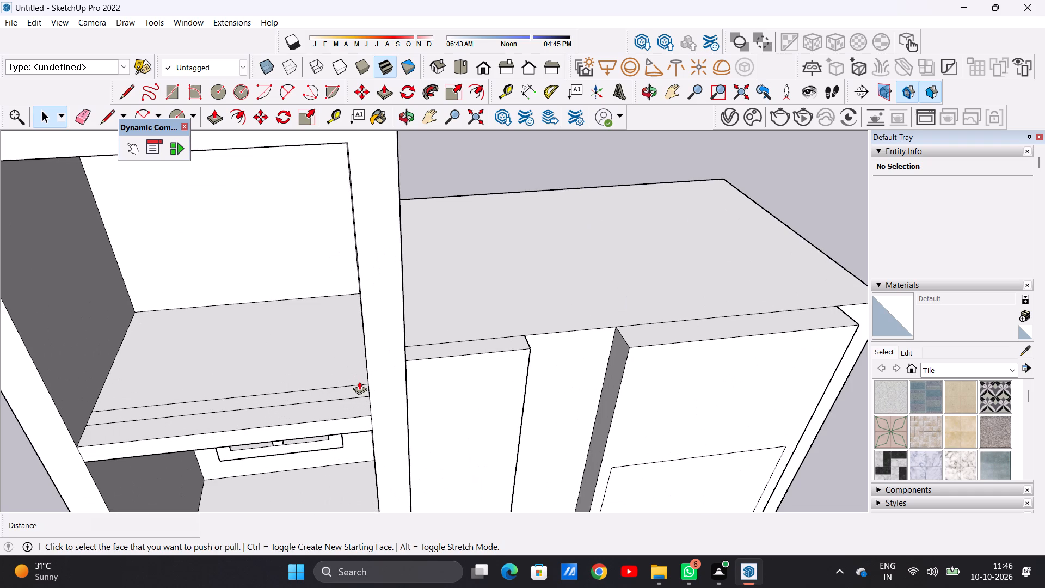
scroll(355, 381, "up", 5)
left_click(364, 392)
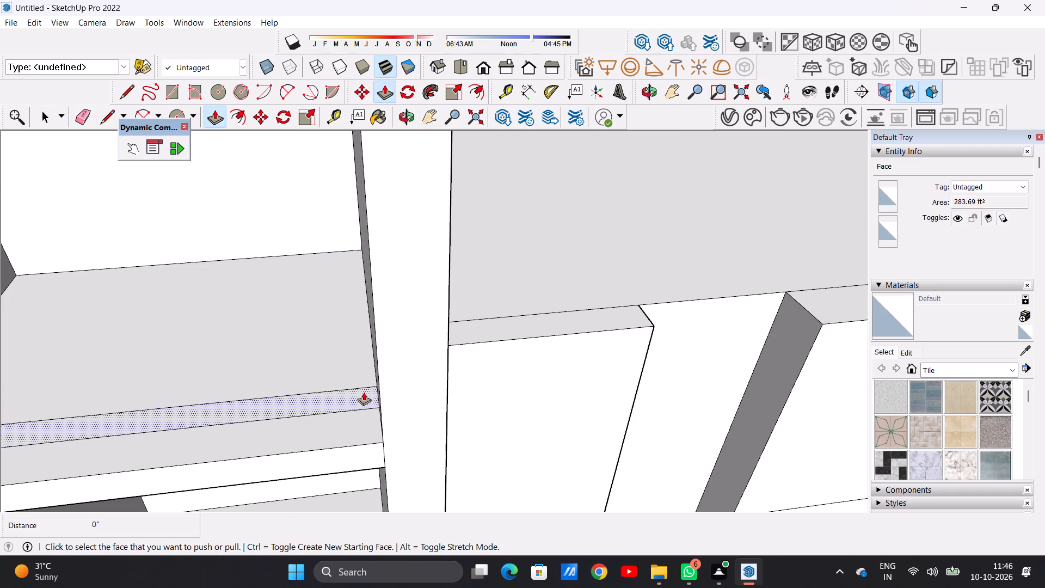
scroll(375, 352, "down", 16)
middle_click_drag(369, 327, 367, 301)
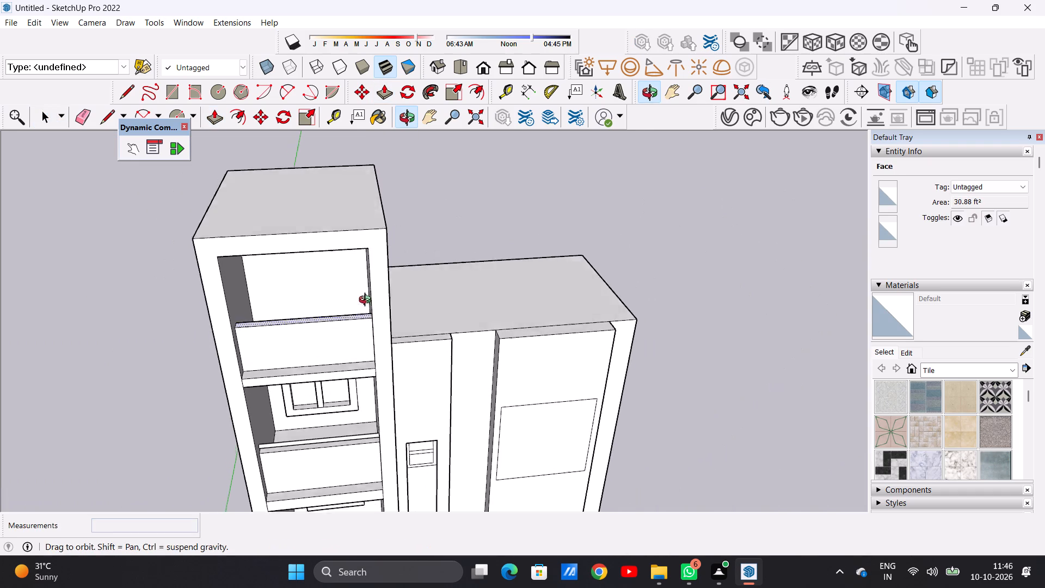
middle_click_drag(367, 301, 379, 264)
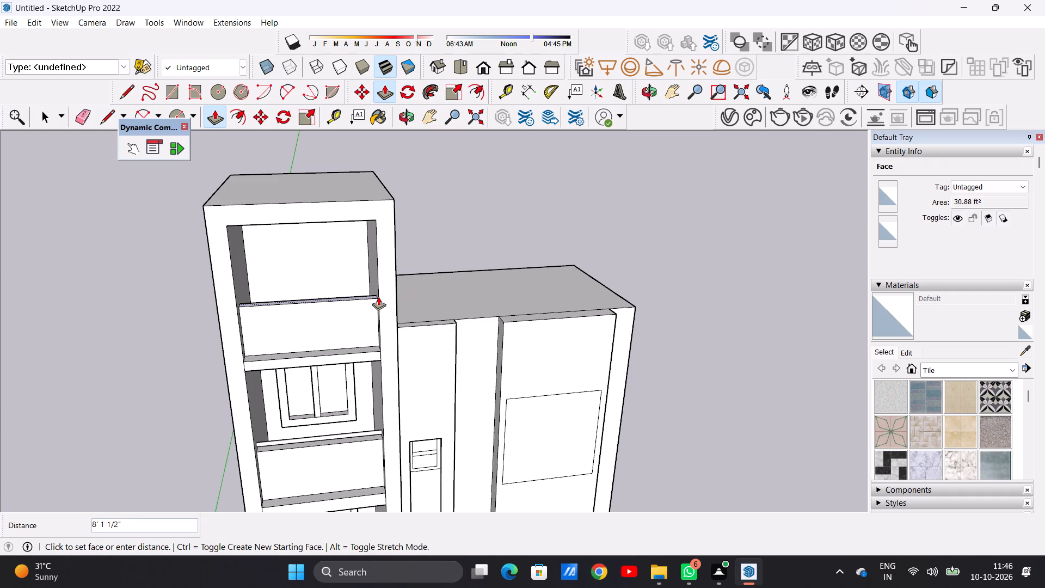
left_click(378, 297)
key("space")
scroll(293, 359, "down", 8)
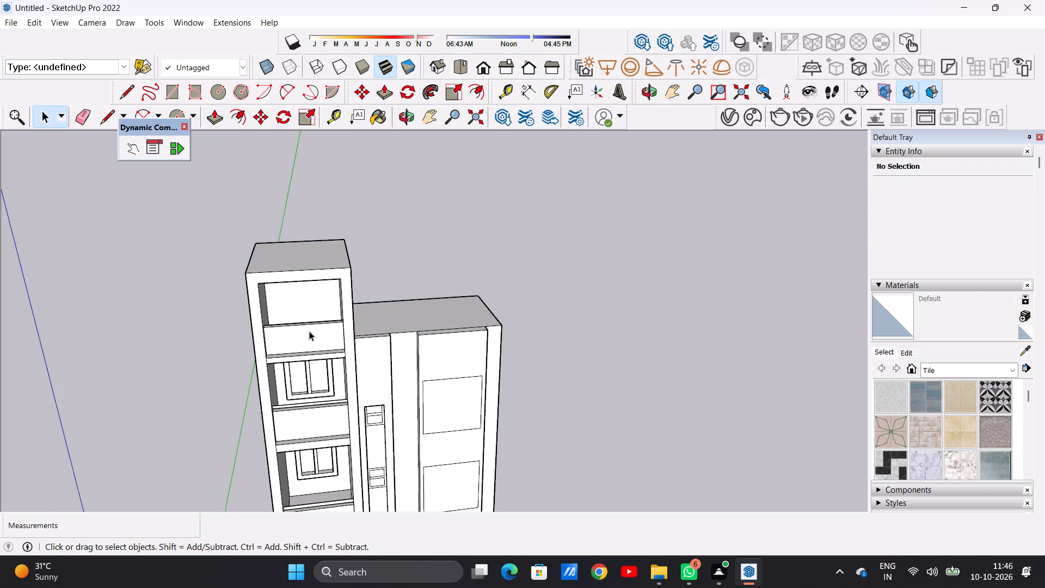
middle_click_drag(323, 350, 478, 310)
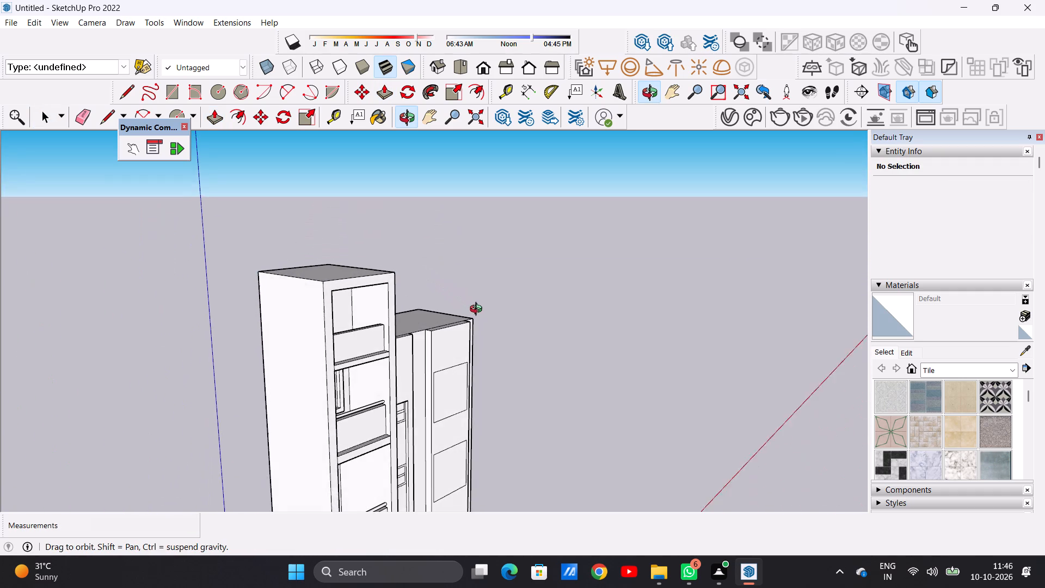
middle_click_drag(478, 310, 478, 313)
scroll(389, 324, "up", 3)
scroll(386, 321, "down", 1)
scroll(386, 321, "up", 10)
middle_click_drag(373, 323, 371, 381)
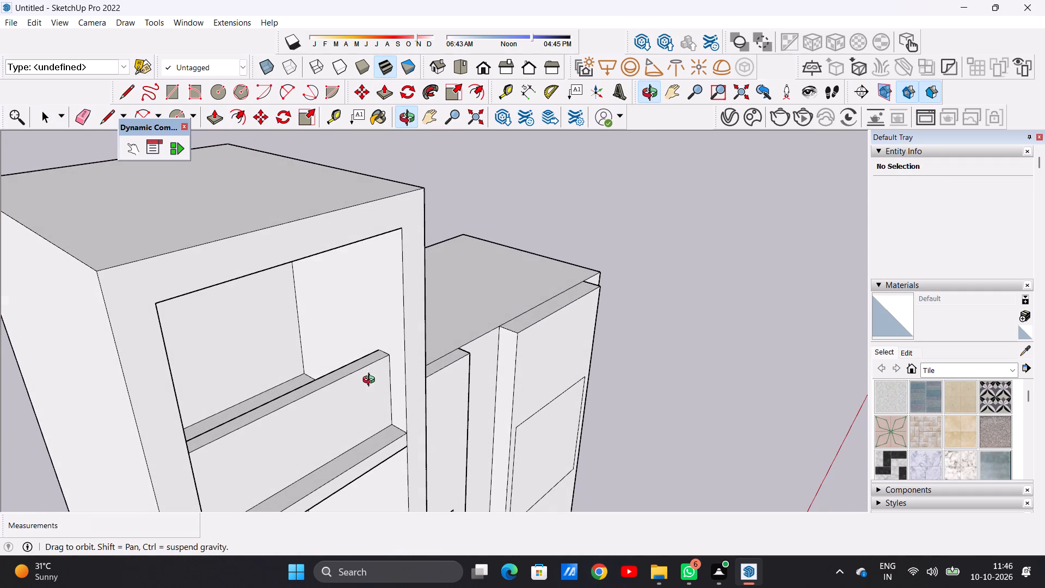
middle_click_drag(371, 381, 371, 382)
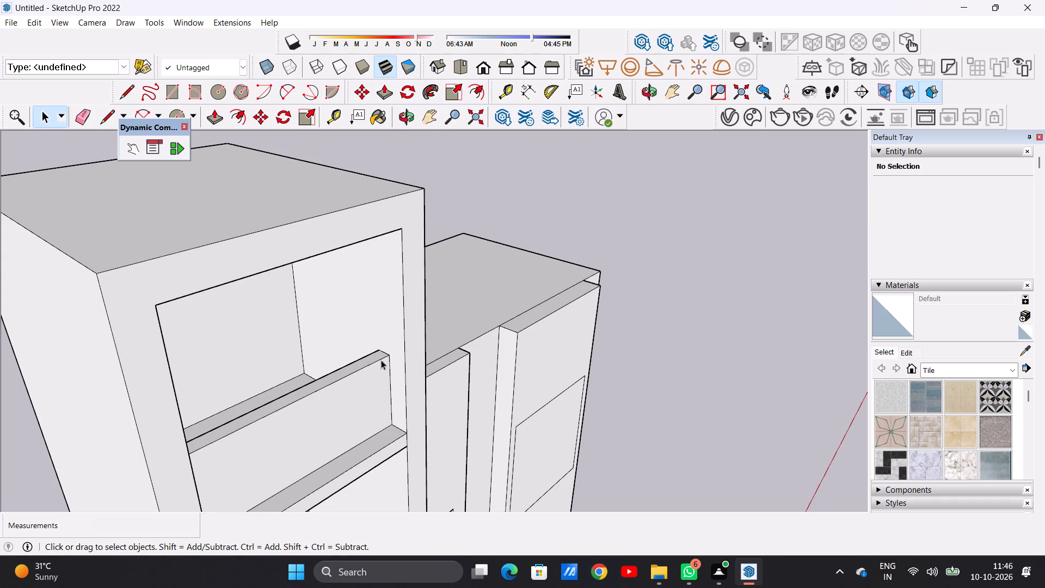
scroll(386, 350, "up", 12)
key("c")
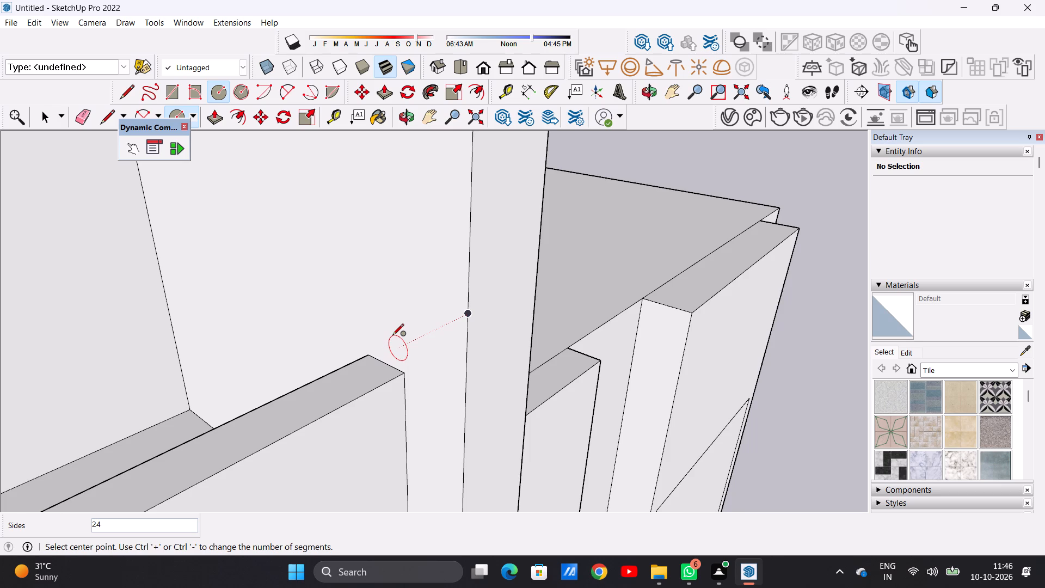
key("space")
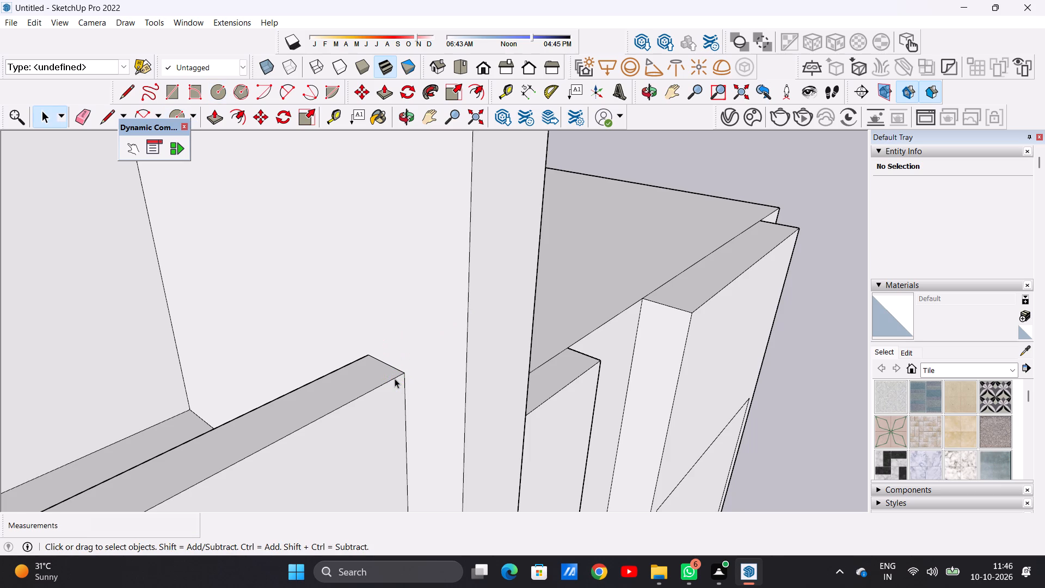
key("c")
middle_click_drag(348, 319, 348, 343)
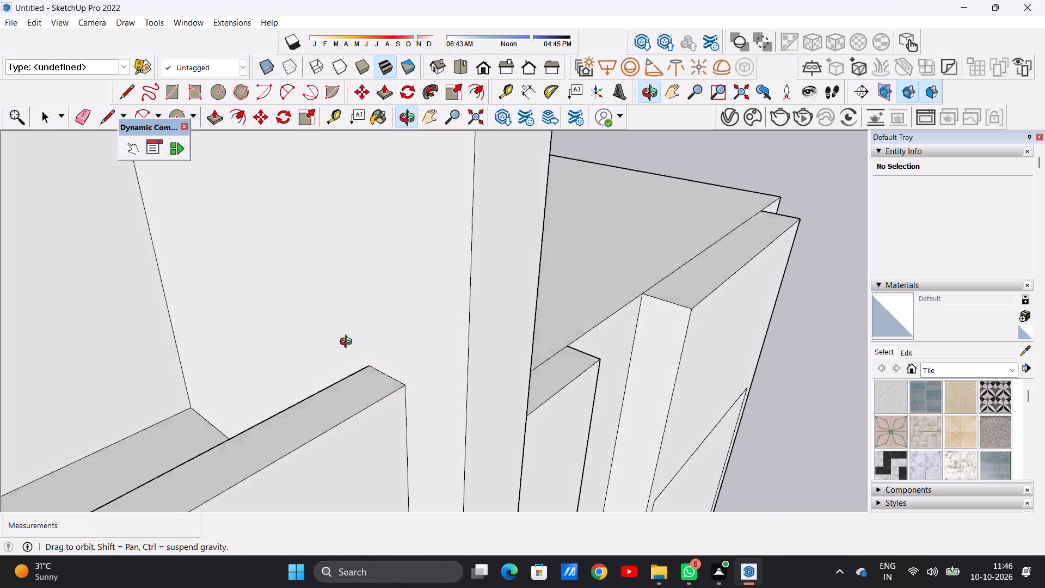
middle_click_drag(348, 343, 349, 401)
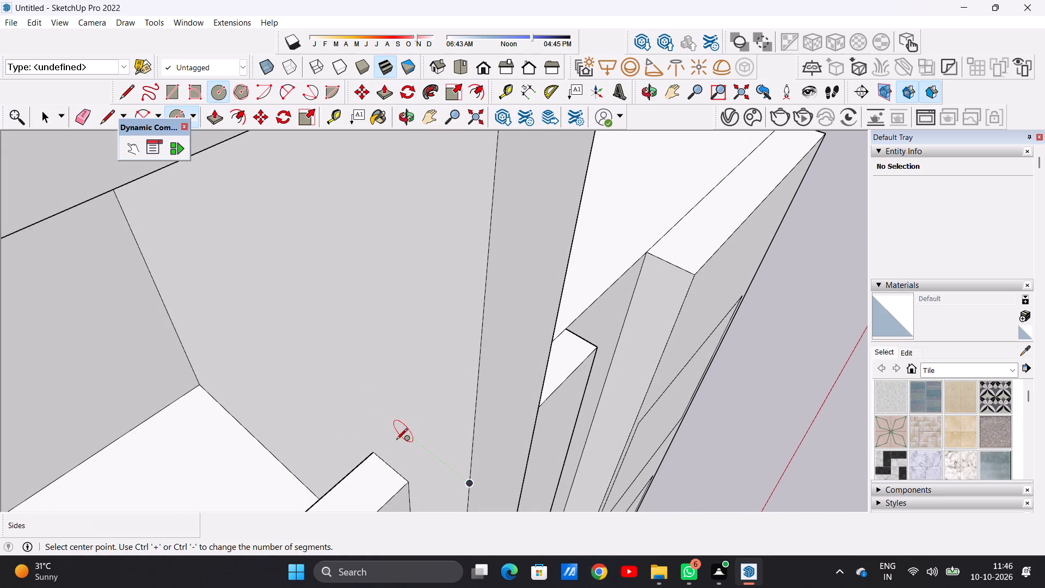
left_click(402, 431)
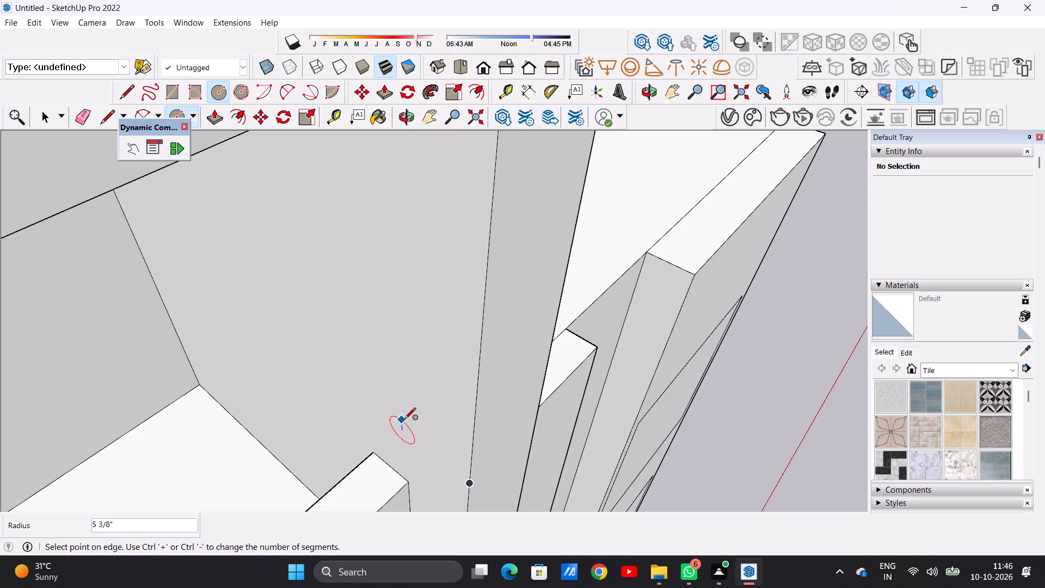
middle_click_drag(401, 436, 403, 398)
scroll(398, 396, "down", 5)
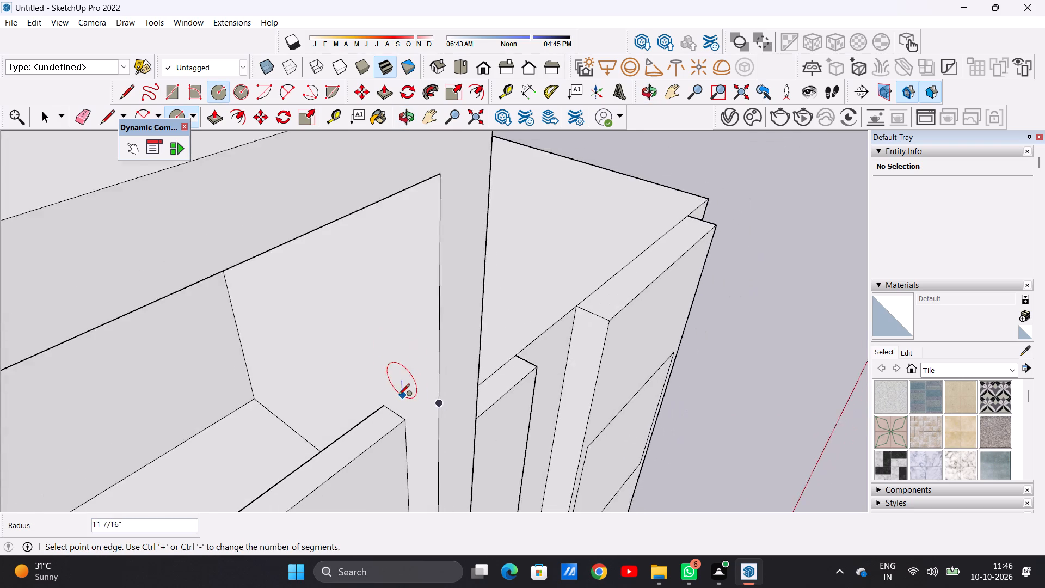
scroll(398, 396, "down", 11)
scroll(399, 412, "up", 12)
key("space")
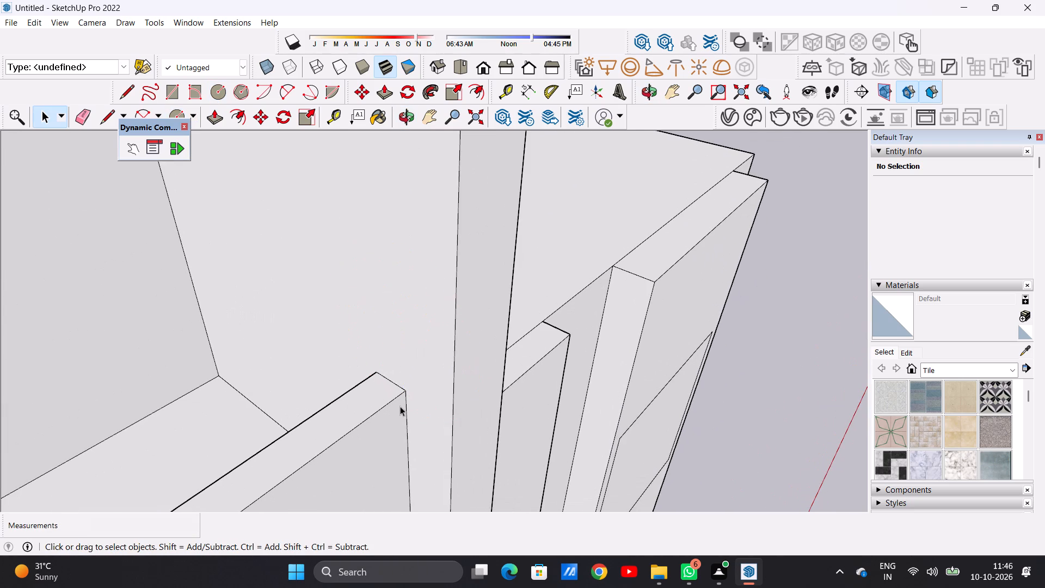
Draw a circle of about 5" radius on the topmost bay's side wall, just above the end of the parapet.
scroll(398, 383, "down", 7)
scroll(335, 438, "up", 1)
middle_click_drag(335, 438, 365, 360)
scroll(445, 296, "up", 6)
key("c")
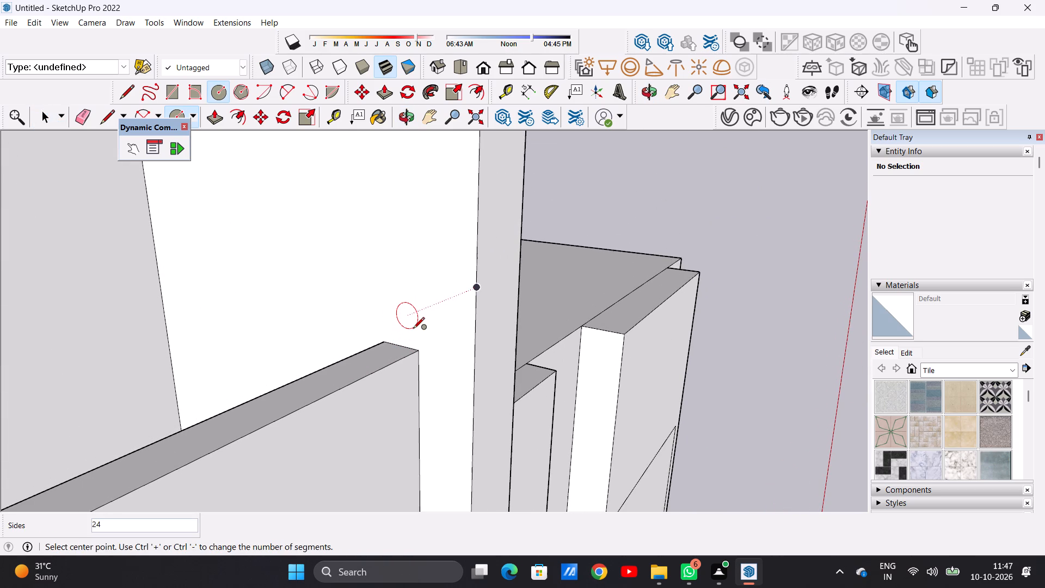
left_click(416, 330)
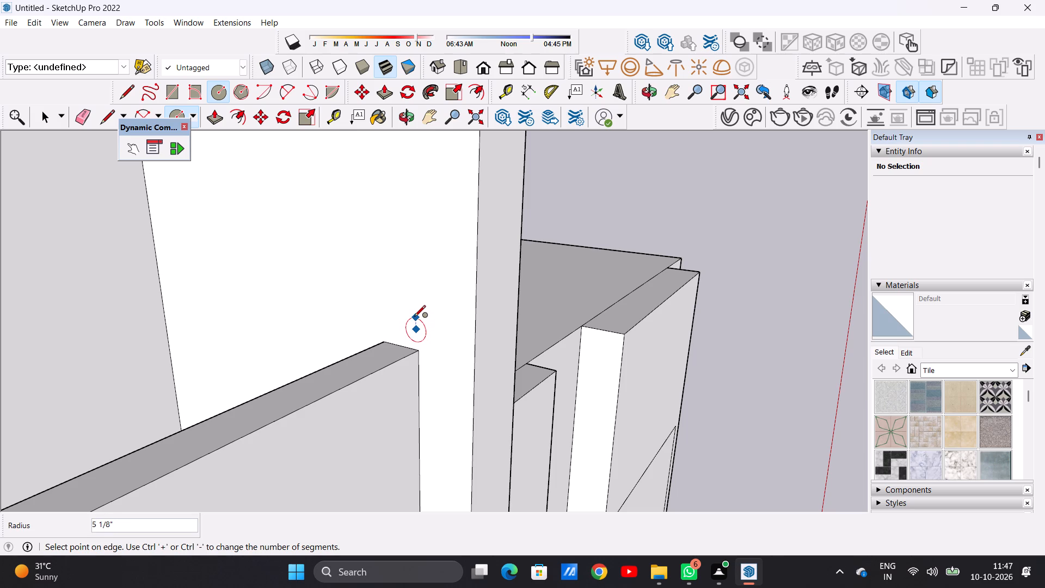
left_click(415, 318)
key("space")
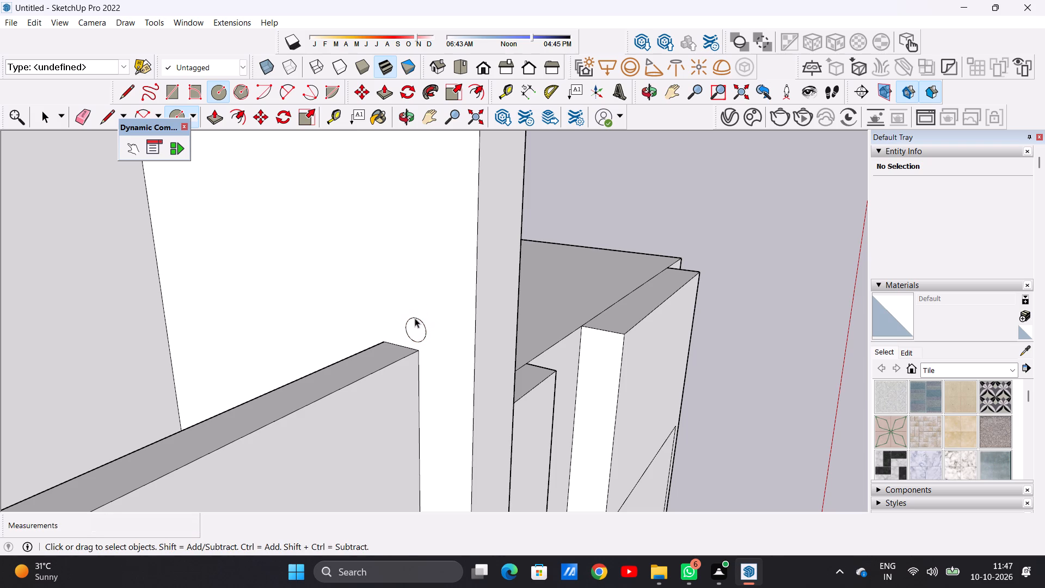
Push/Pull the circle 21' 2" across to the opposite side wall to form a round rail above the topmost bay's parapet.
type("P")
scroll(416, 326, "up", 4)
left_click(415, 321)
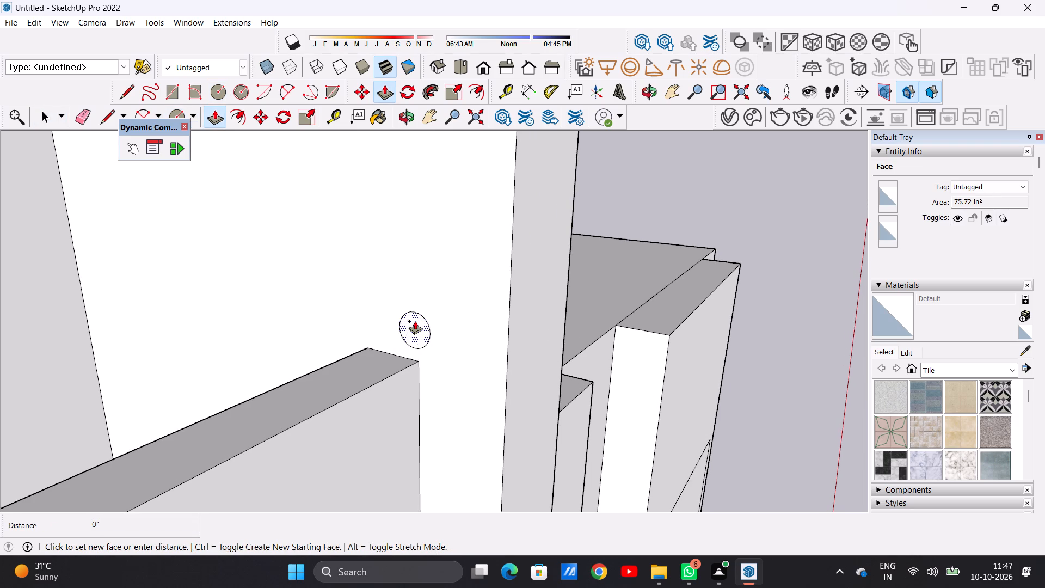
scroll(292, 347, "down", 14)
middle_click_drag(189, 353, 173, 353)
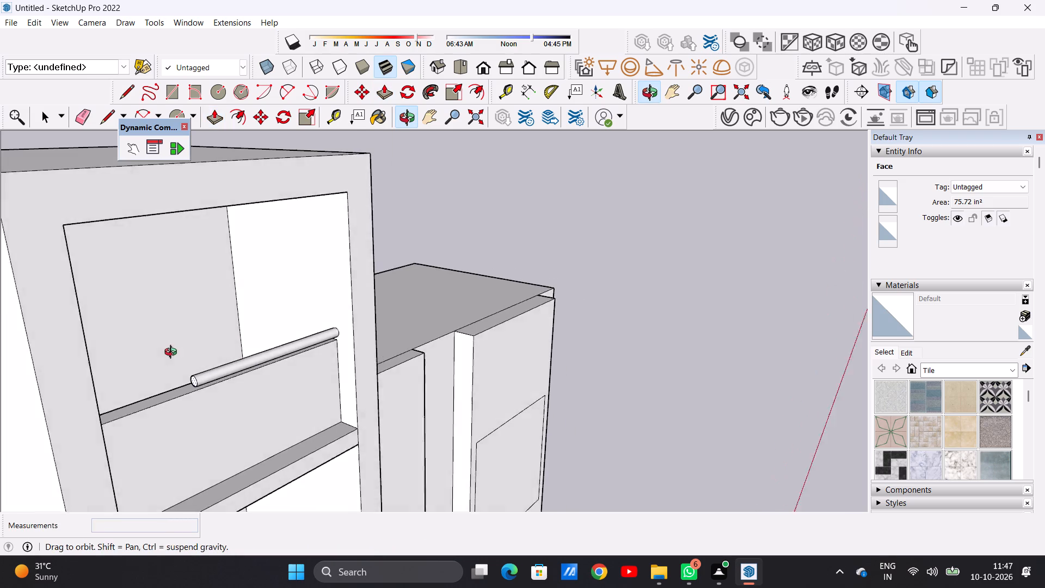
middle_click_drag(173, 353, 71, 334)
scroll(58, 329, "down", 3)
scroll(98, 323, "up", 4)
middle_click_drag(99, 326, 44, 309)
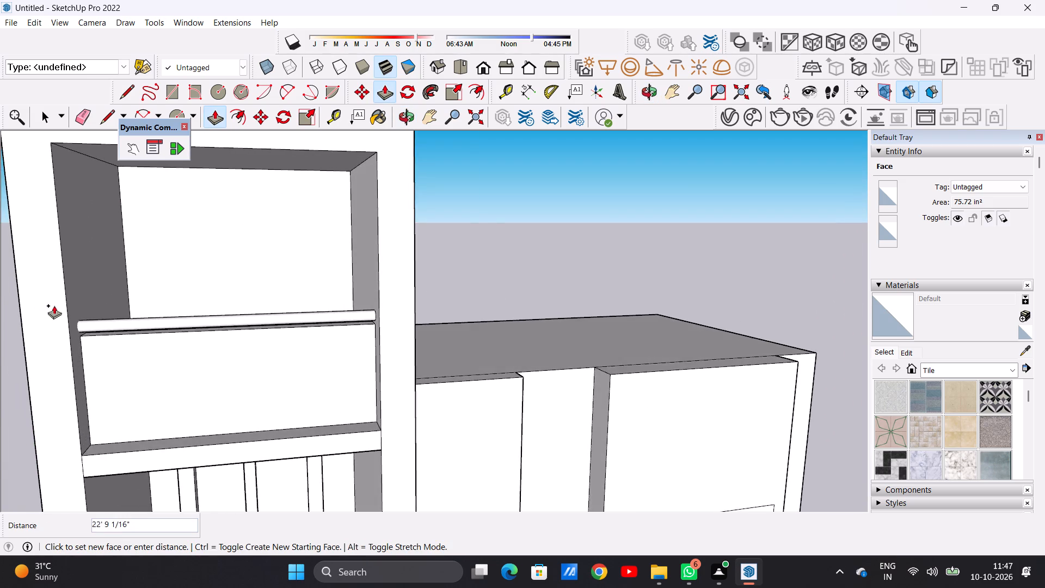
scroll(54, 305, "up", 18)
left_click(76, 304)
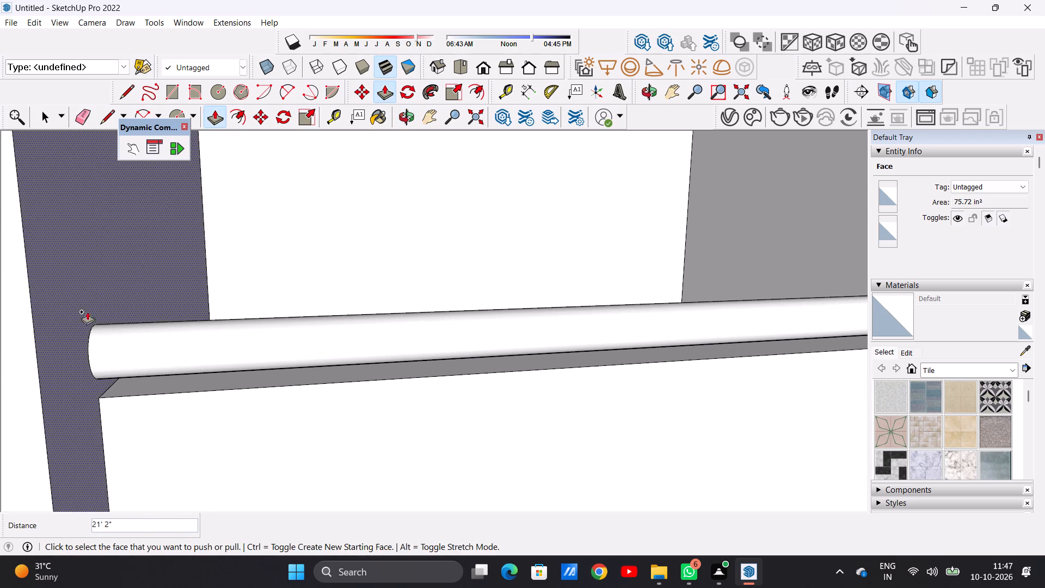
key("space")
Examine the whole facade from several angles, including the bays with parapets and rails, the barred-window strip and the outlined rectangular panels.
scroll(277, 390, "down", 20)
scroll(277, 390, "down", 19)
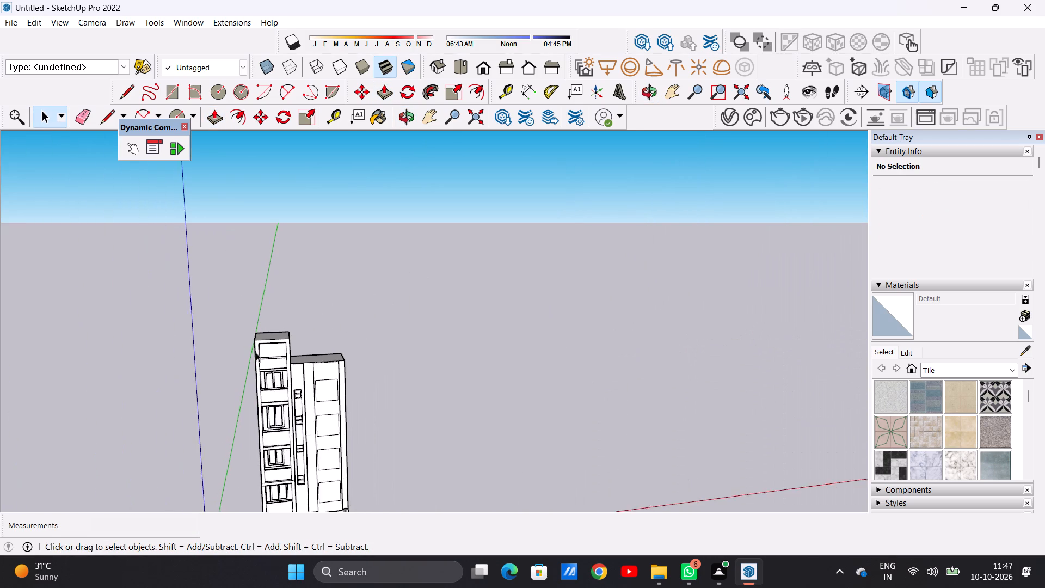
scroll(256, 352, "down", 5)
scroll(292, 405, "up", 7)
scroll(353, 345, "down", 4)
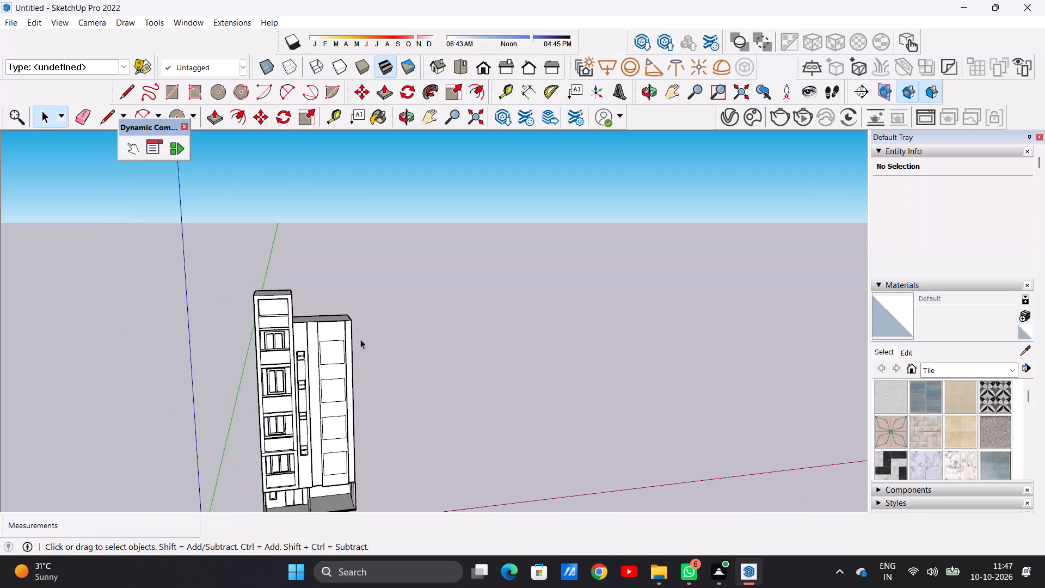
middle_click_drag(312, 395, 280, 377)
scroll(281, 377, "up", 1)
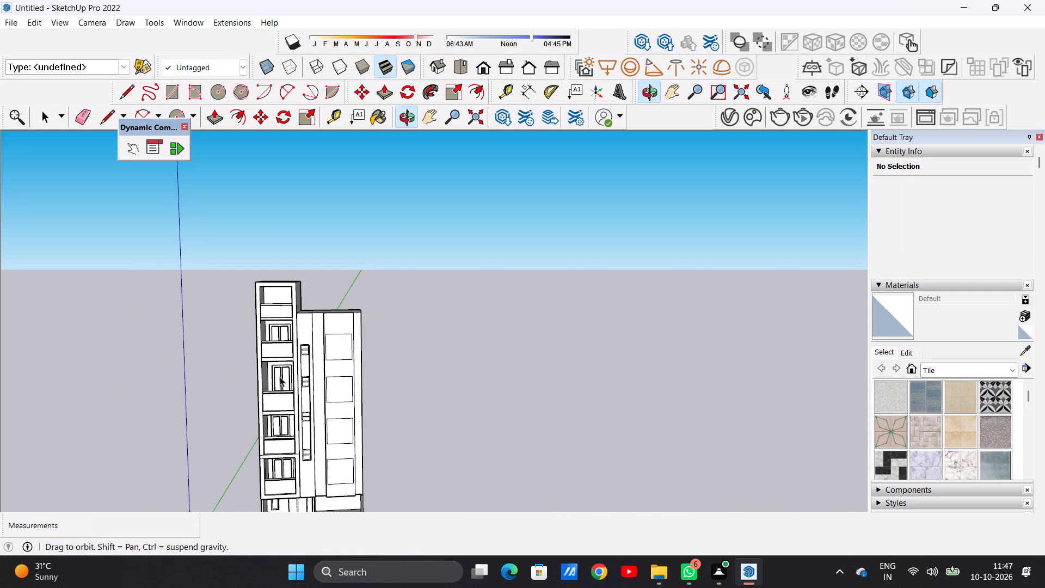
scroll(361, 415, "down", 2)
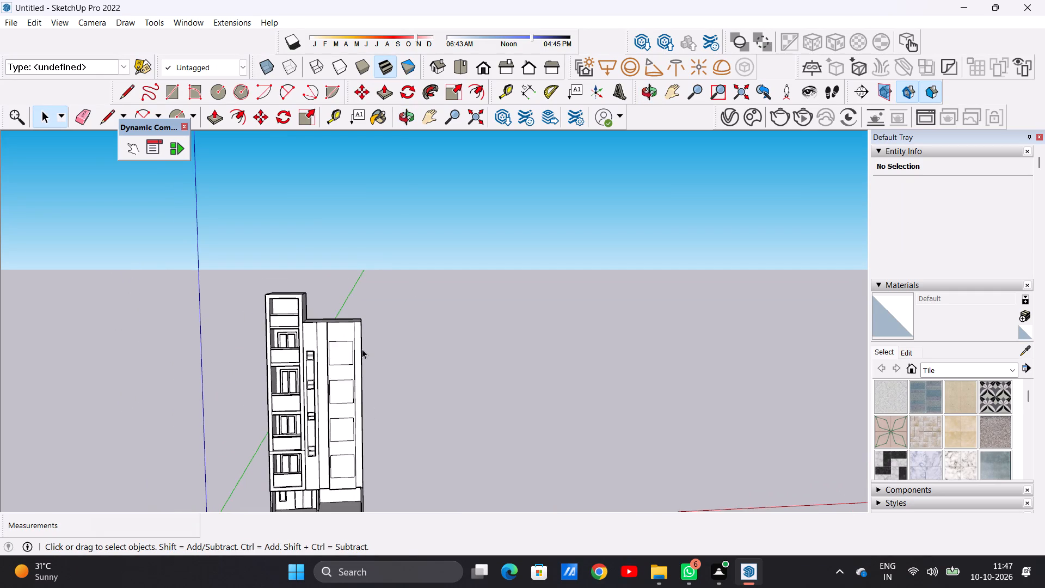
scroll(302, 385, "up", 20)
scroll(302, 385, "up", 2)
scroll(287, 320, "down", 4)
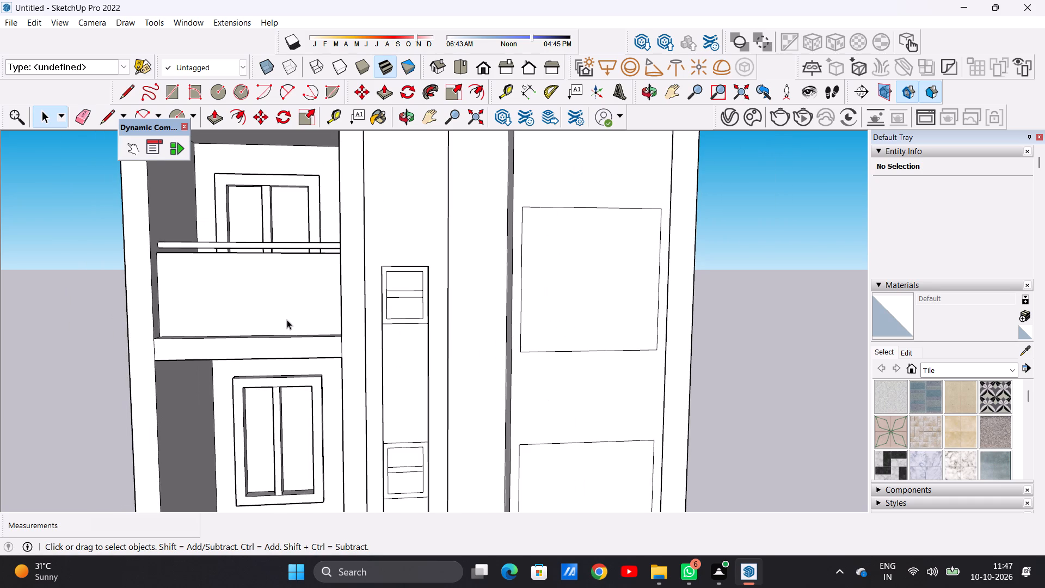
scroll(287, 320, "down", 13)
scroll(288, 366, "up", 4)
scroll(288, 362, "down", 7)
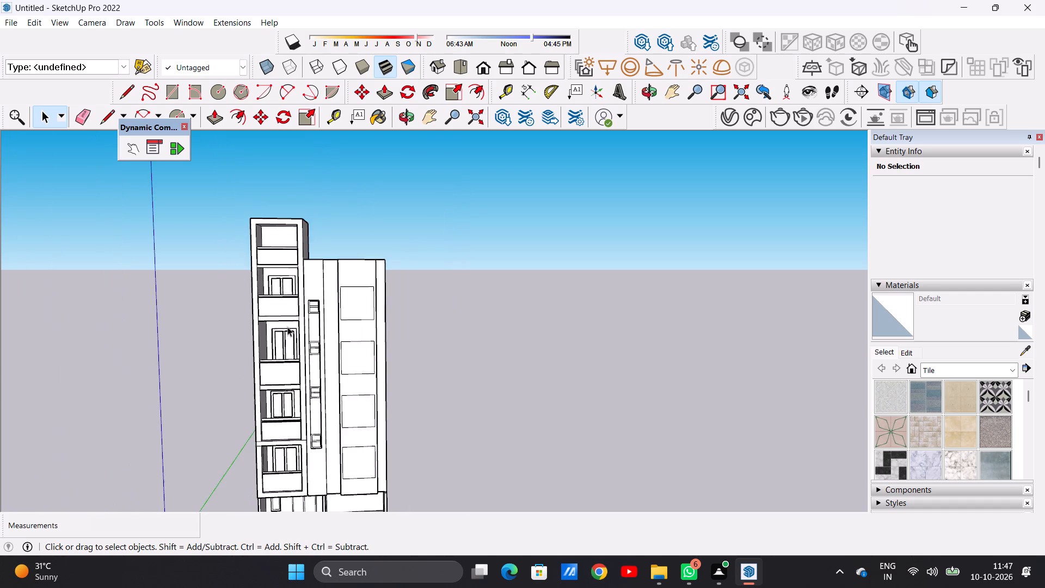
scroll(287, 327, "down", 1)
middle_click_drag(309, 351, 238, 381)
scroll(259, 339, "up", 13)
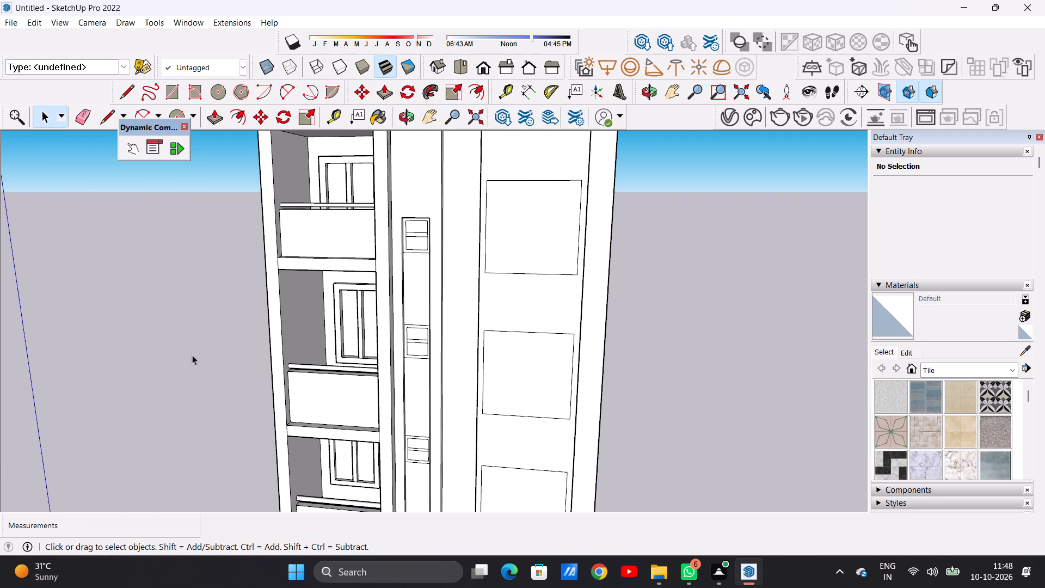
scroll(389, 321, "down", 15)
middle_click_drag(380, 275, 425, 243)
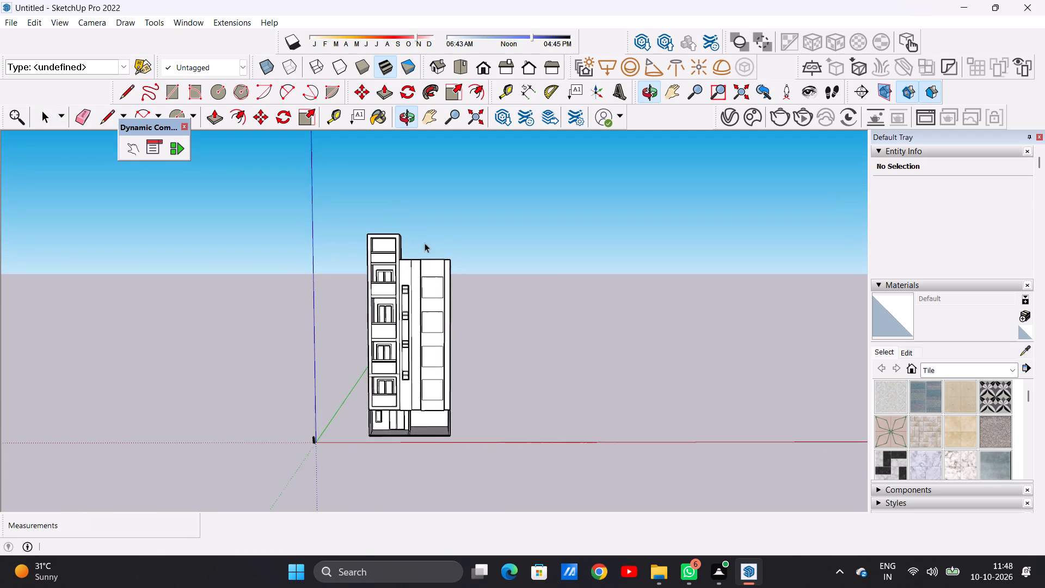
scroll(407, 272, "up", 9)
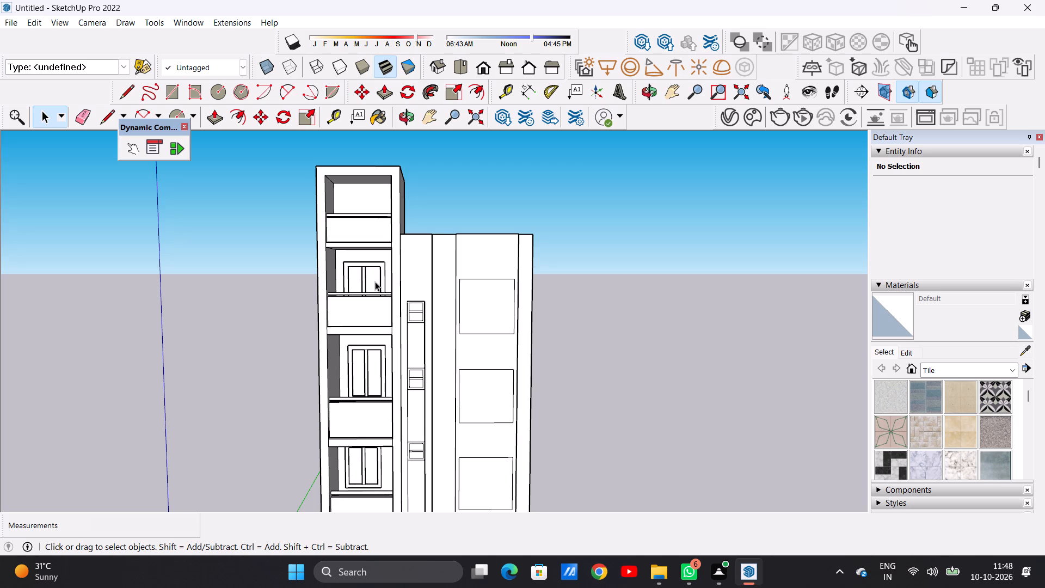
scroll(372, 279, "up", 5)
scroll(353, 269, "down", 5)
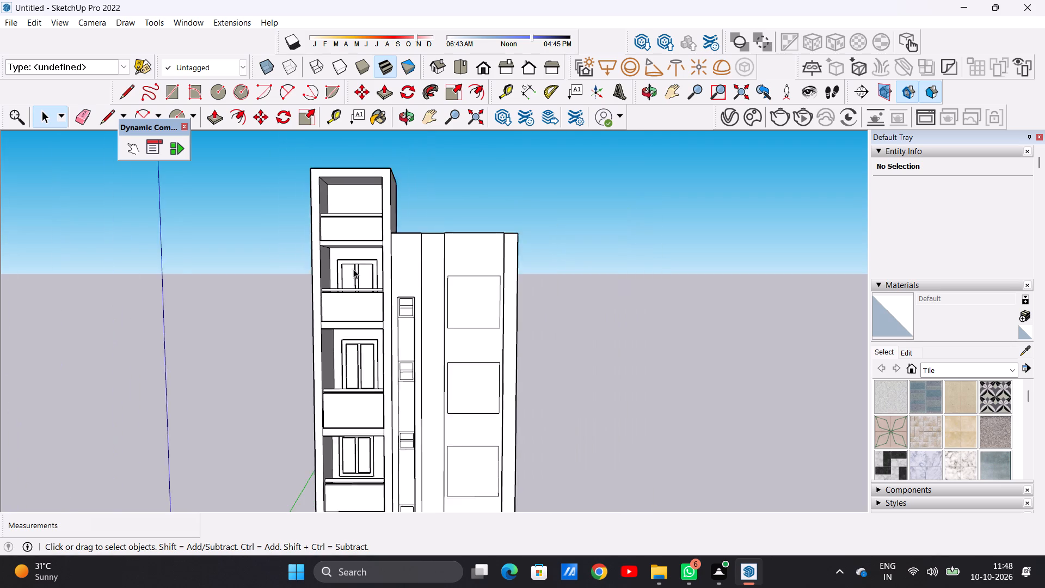
scroll(353, 269, "down", 9)
scroll(348, 371, "up", 4)
scroll(480, 344, "up", 7)
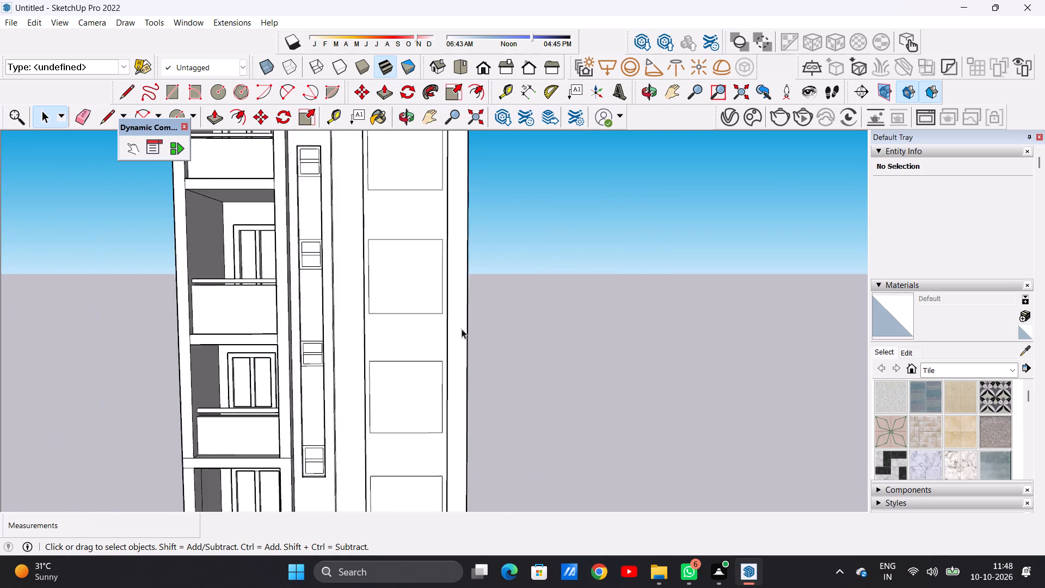
scroll(444, 318, "down", 8)
scroll(403, 548, "up", 7)
scroll(435, 389, "up", 11)
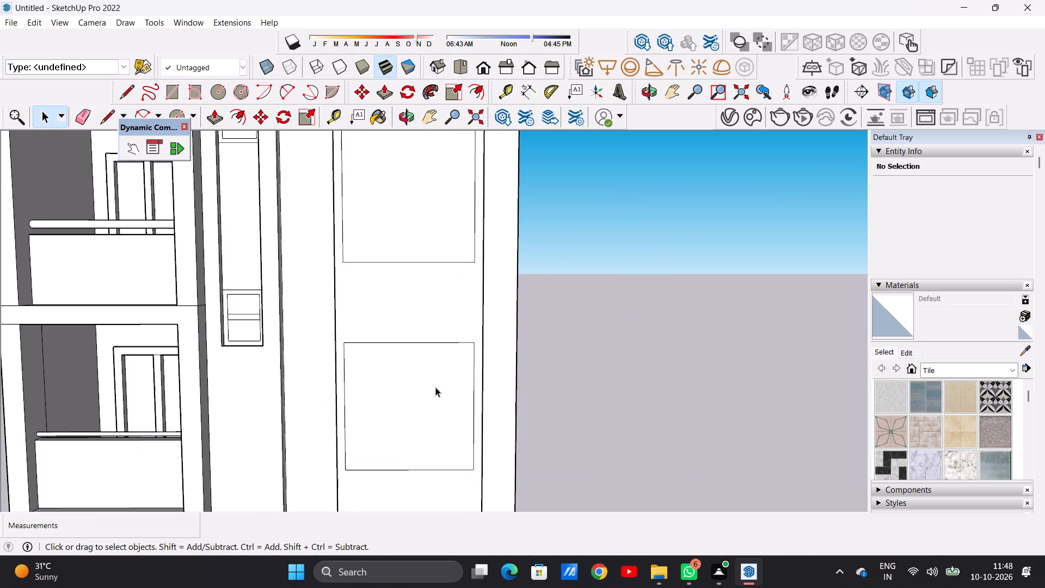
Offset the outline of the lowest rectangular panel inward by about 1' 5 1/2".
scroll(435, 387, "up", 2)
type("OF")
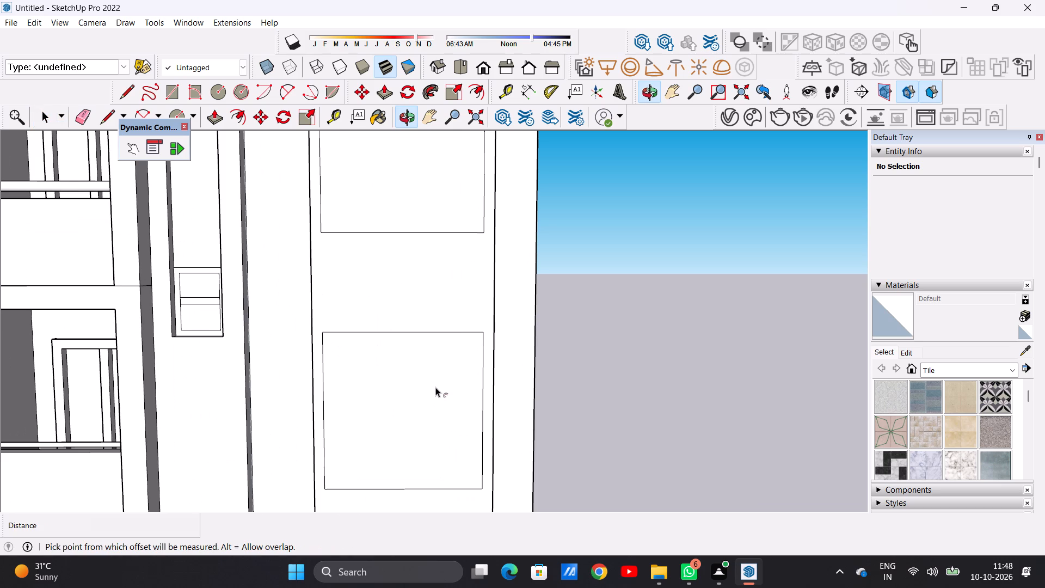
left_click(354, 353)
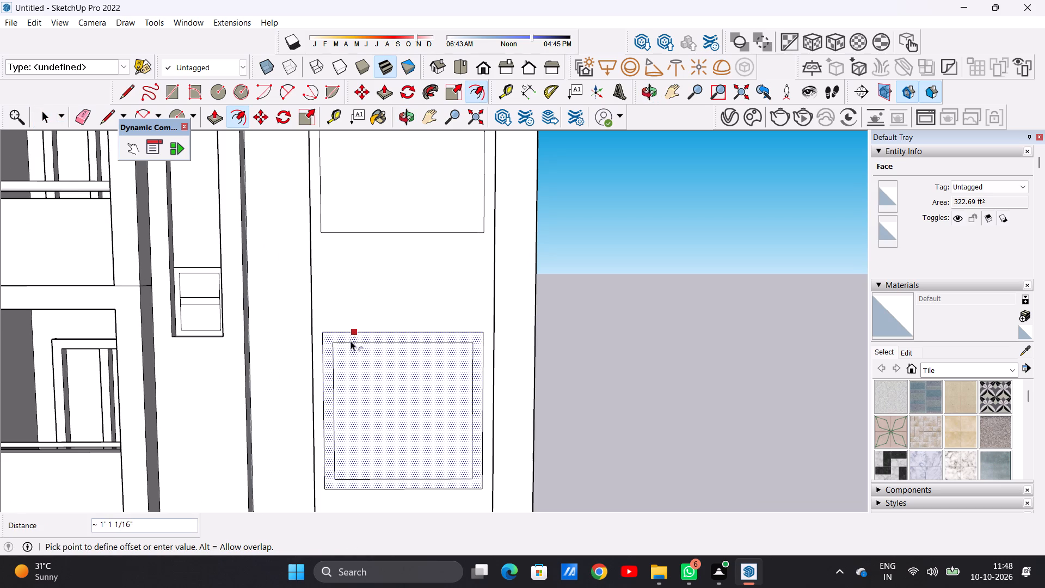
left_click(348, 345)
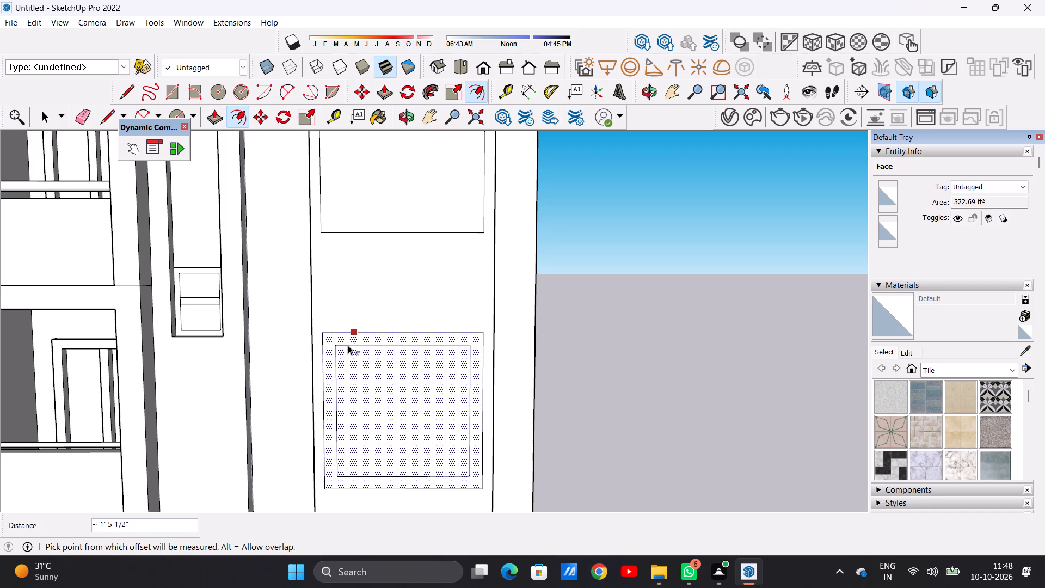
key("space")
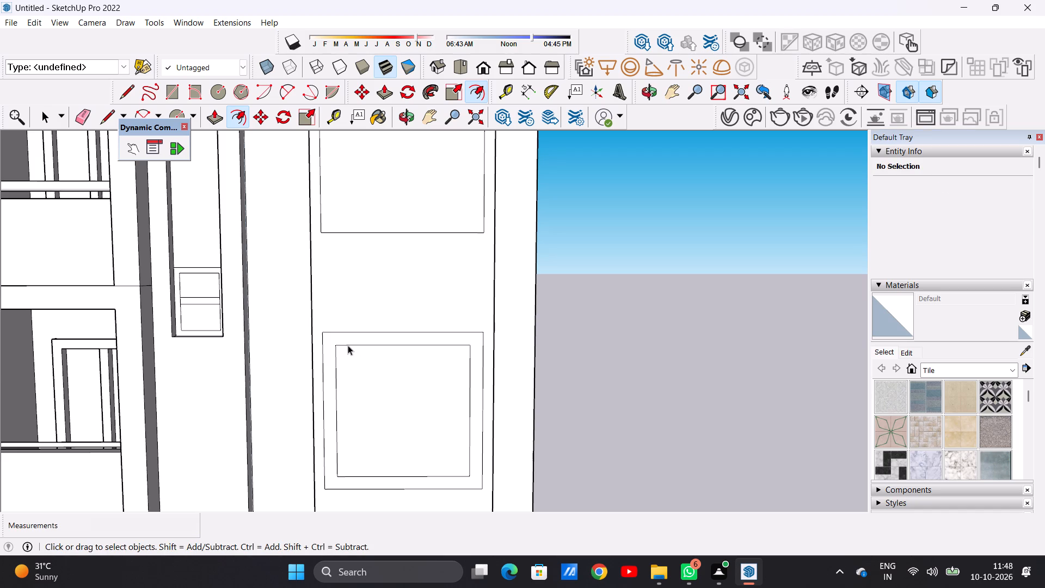
Examine the lowest panel with its inner outline from several distances and angles against the neighbouring bays and barred-window strip.
scroll(349, 347, "down", 3)
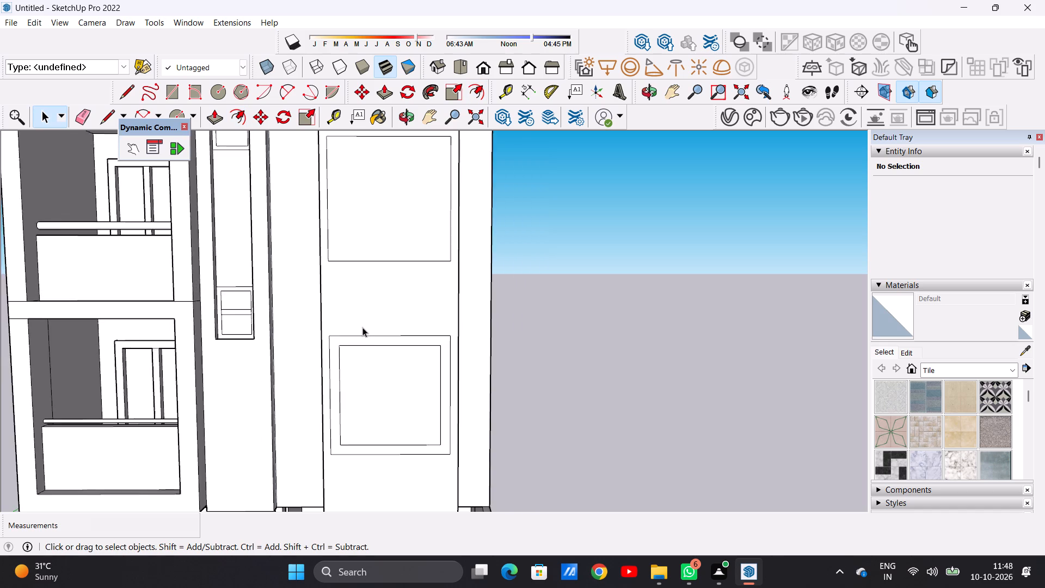
scroll(362, 327, "down", 3)
scroll(403, 402, "up", 3)
key("space")
scroll(408, 372, "down", 6)
scroll(414, 400, "up", 6)
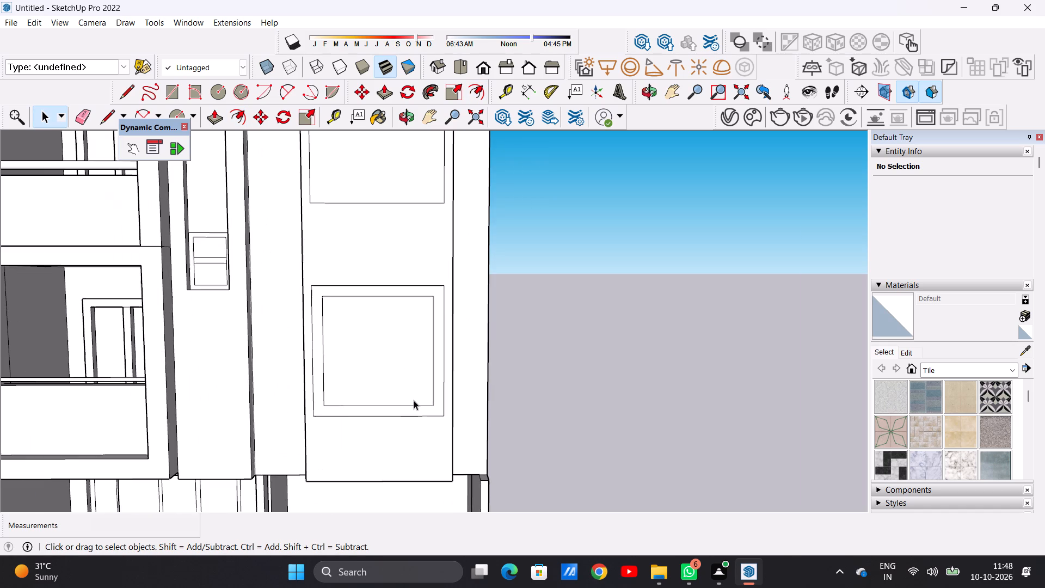
scroll(402, 349, "down", 3)
scroll(399, 348, "up", 3)
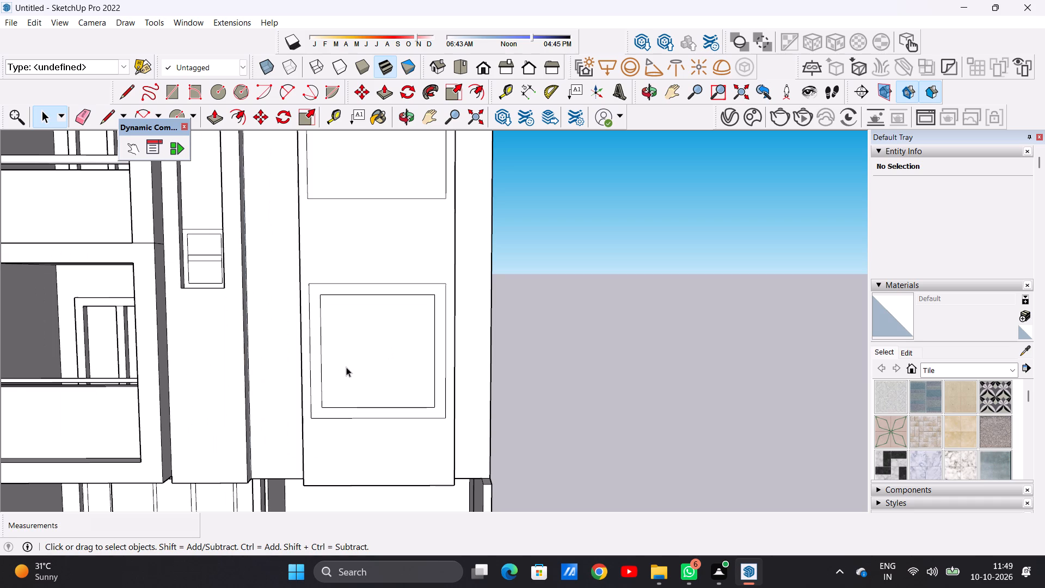
scroll(346, 367, "down", 4)
scroll(413, 329, "up", 5)
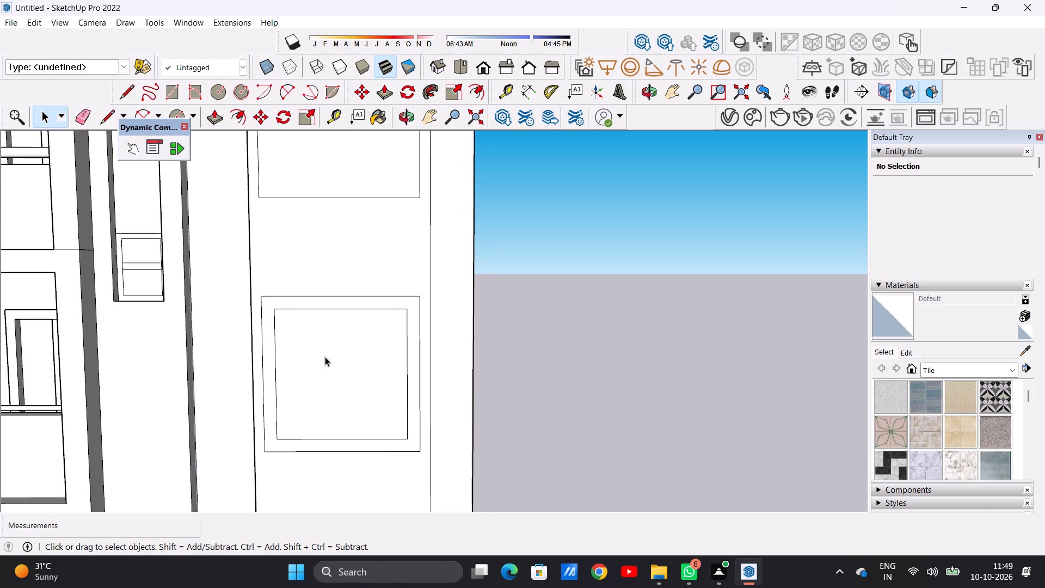
scroll(389, 340, "down", 2)
middle_click_drag(420, 338, 341, 379)
scroll(374, 346, "up", 5)
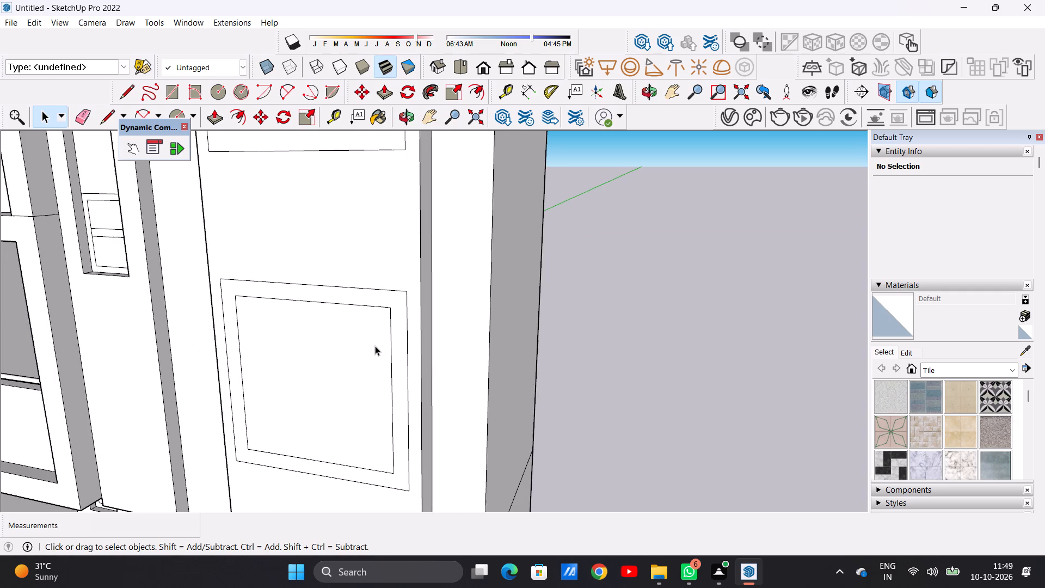
scroll(396, 327, "down", 5)
middle_click_drag(311, 378, 410, 329)
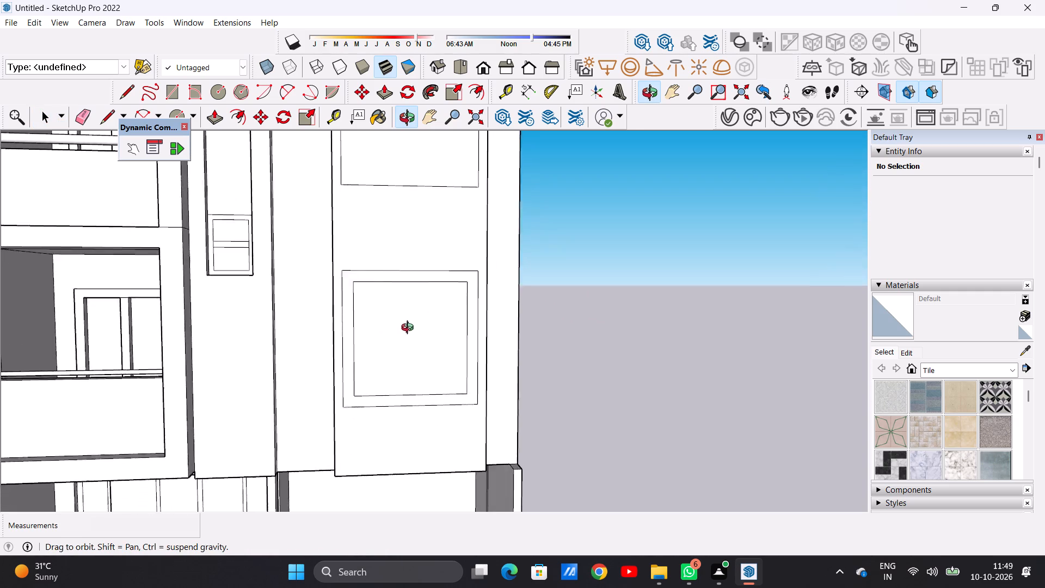
middle_click_drag(410, 329, 392, 321)
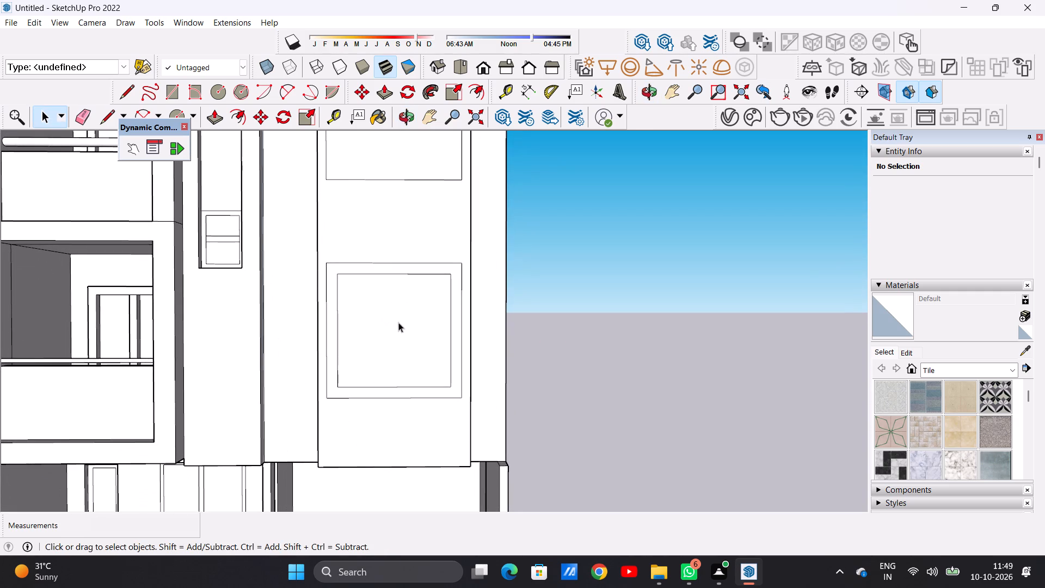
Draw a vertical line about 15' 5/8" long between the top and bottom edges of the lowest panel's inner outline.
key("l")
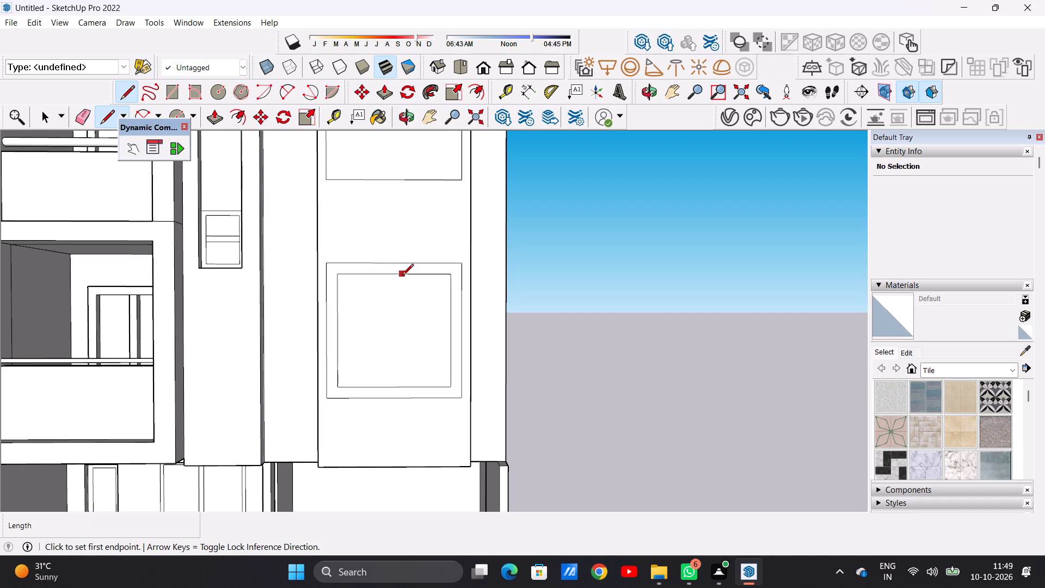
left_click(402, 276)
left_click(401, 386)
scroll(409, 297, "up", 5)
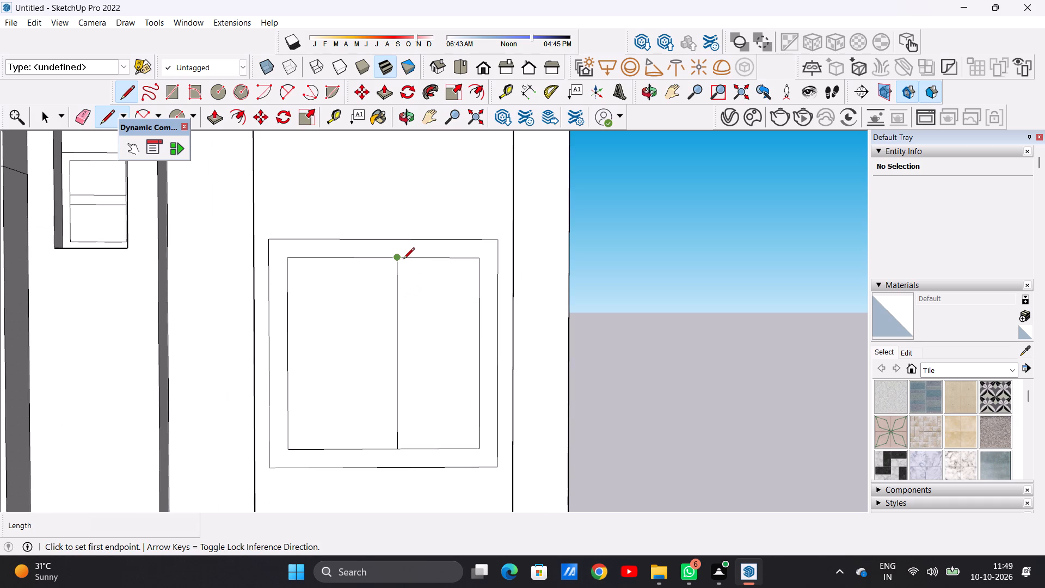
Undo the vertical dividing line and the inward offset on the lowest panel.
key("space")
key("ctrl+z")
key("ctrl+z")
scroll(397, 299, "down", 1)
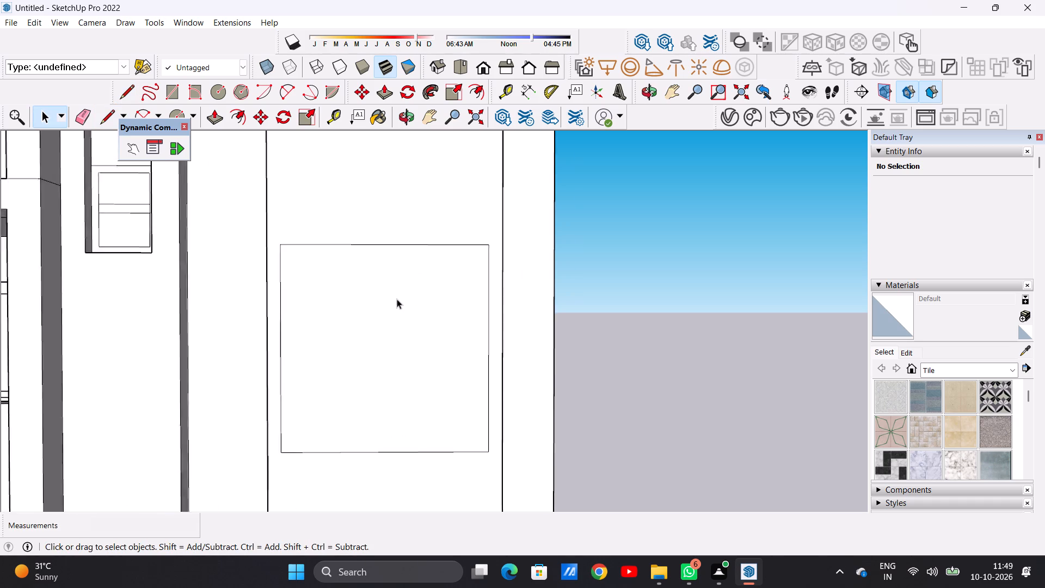
Offset the outline of the lowest rectangular panel inward by about 10 7/8" to form a window frame.
scroll(397, 299, "down", 9)
type("OF")
scroll(399, 287, "up", 5)
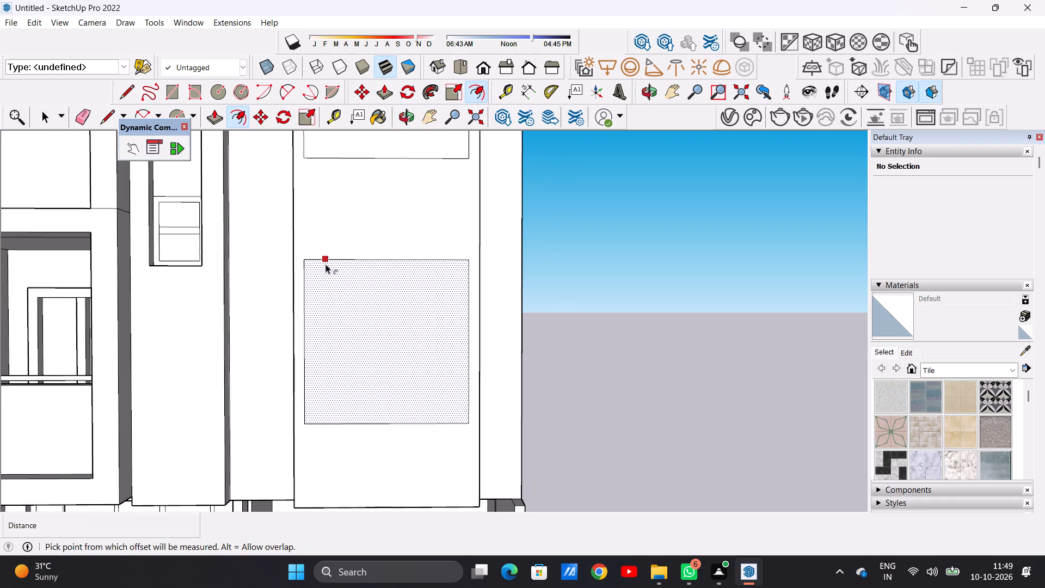
left_click(325, 264)
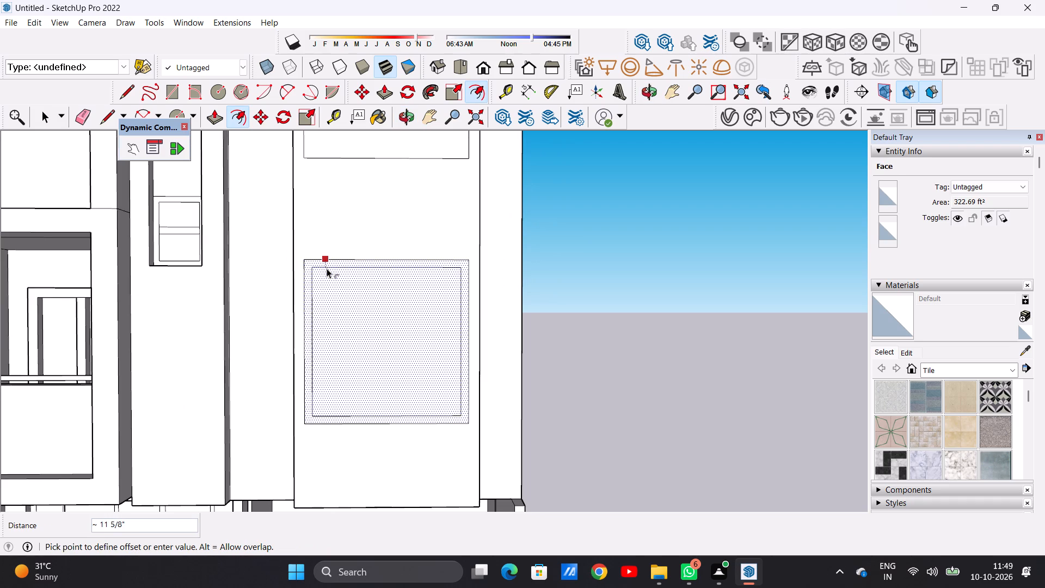
left_click(327, 268)
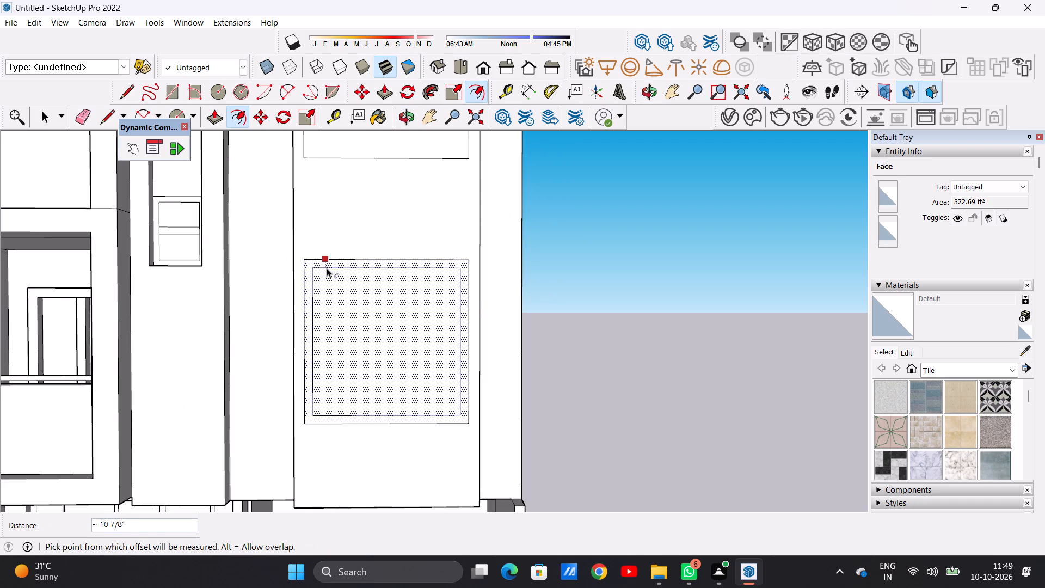
key("space")
left_click(647, 298)
Draw two closely spaced vertical lines about 16' 1 3/4" long across the inner outline, starting at its bottom midpoint, to outline a central mullion.
scroll(377, 285, "down", 4)
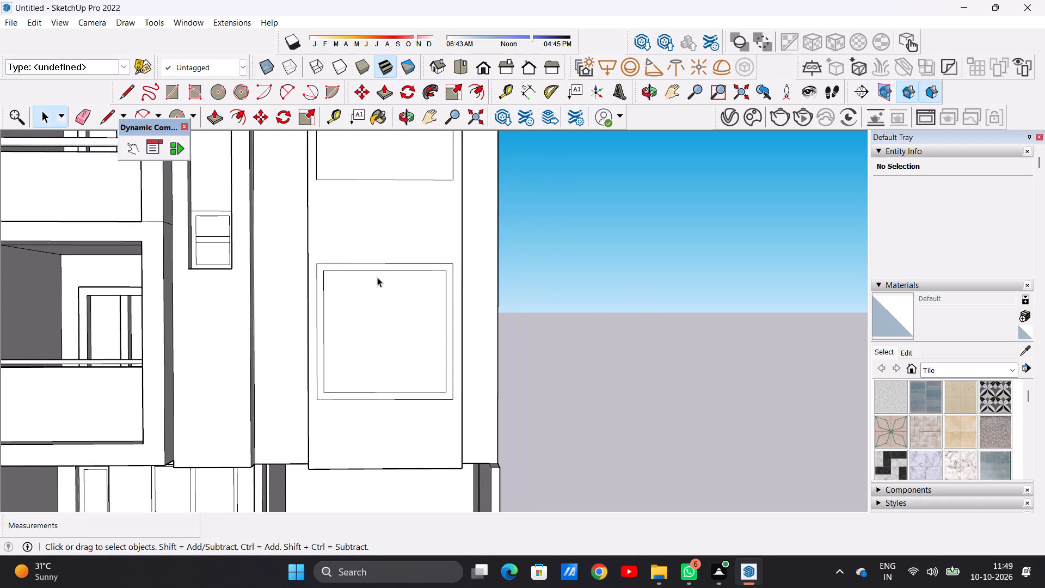
scroll(377, 277, "down", 3)
middle_click_drag(426, 300, 426, 308)
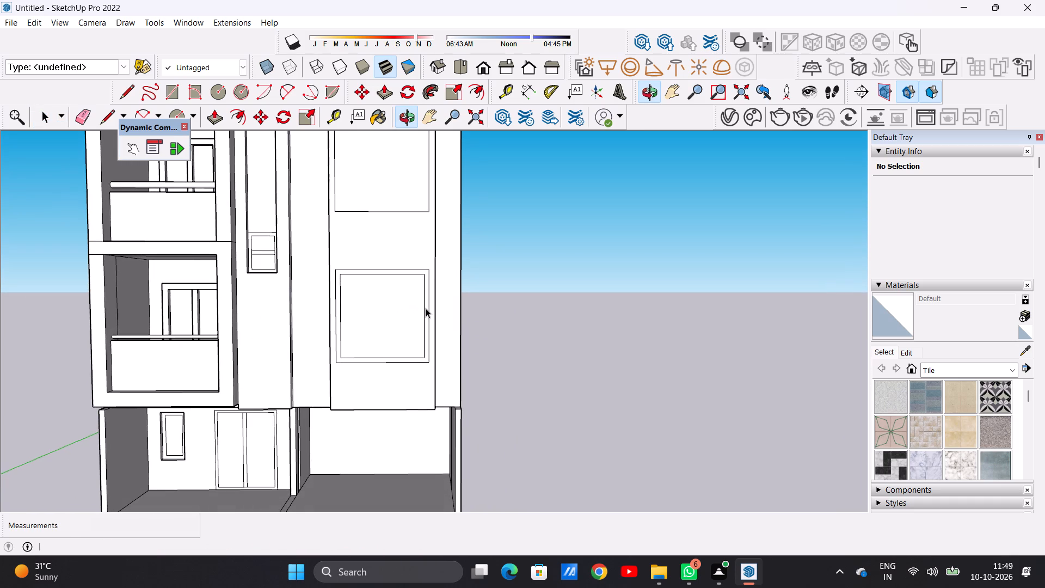
scroll(426, 308, "up", 5)
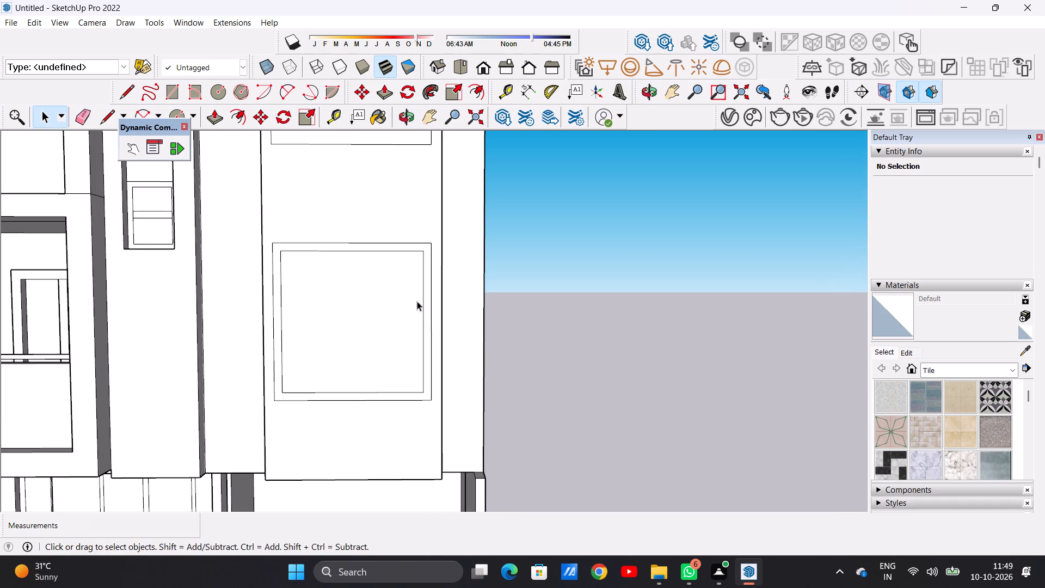
key("l")
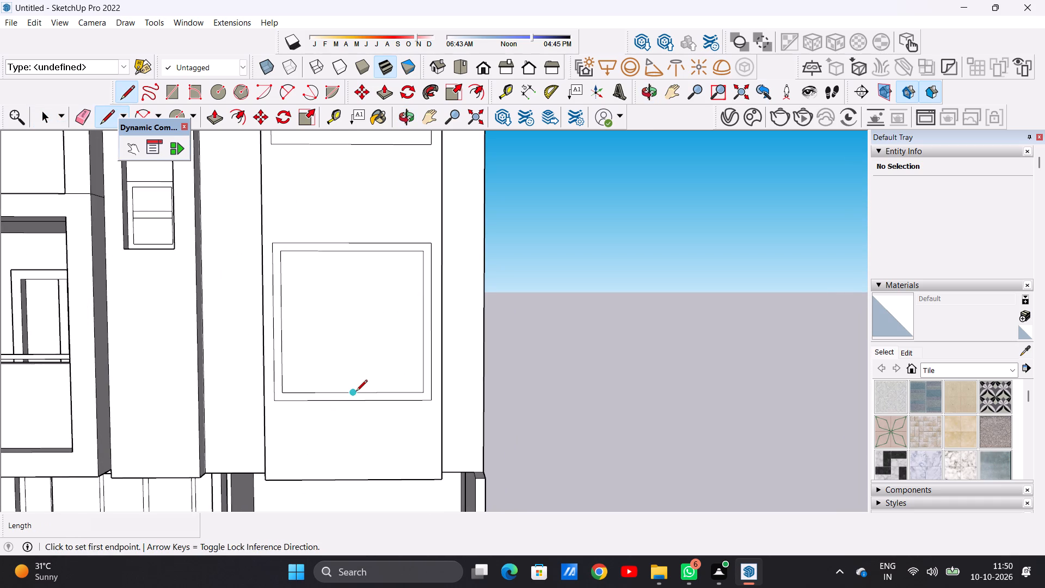
left_click(356, 392)
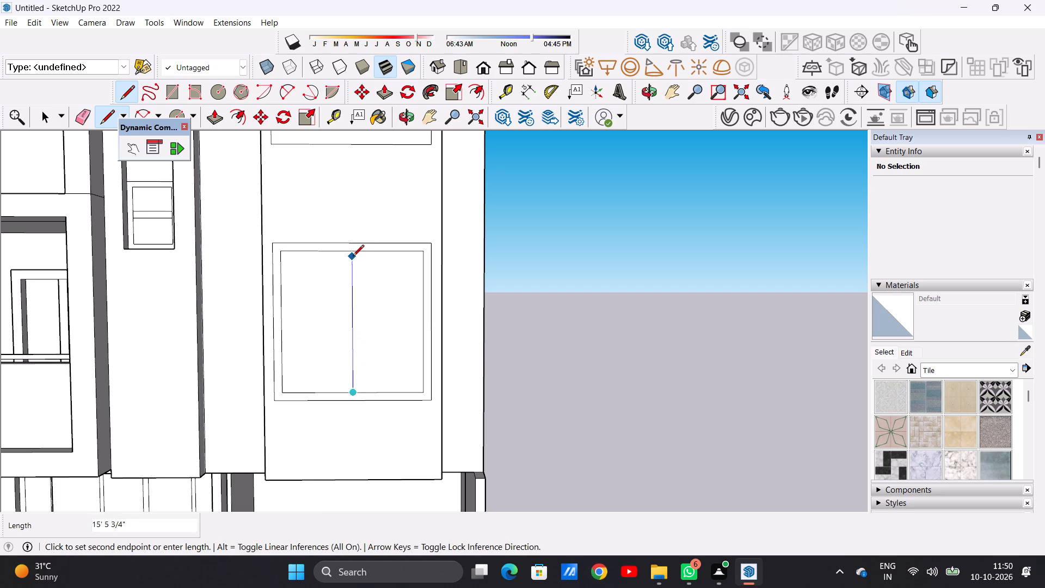
left_click(352, 250)
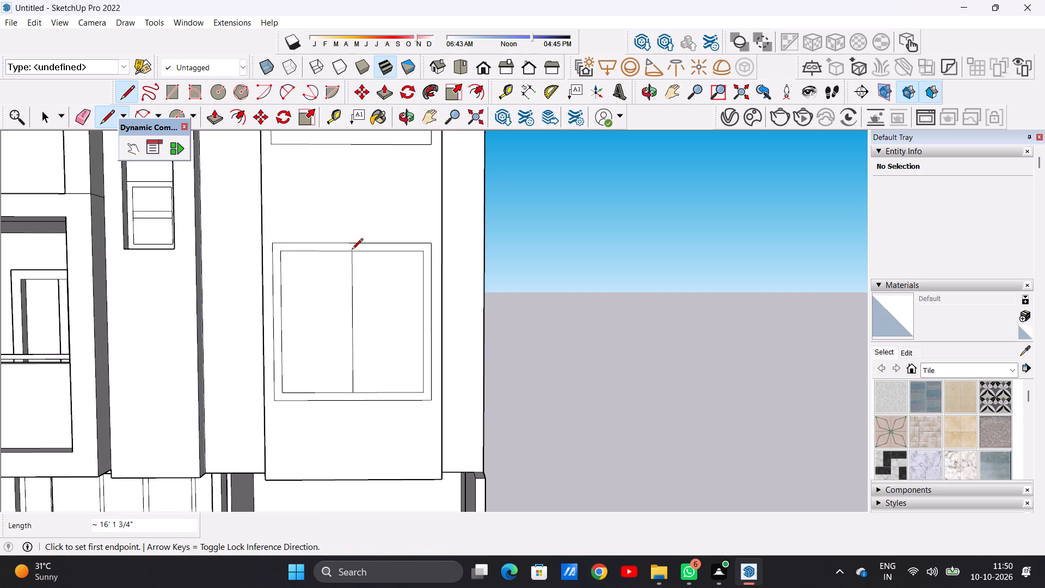
scroll(355, 268, "down", 2)
scroll(352, 356, "up", 10)
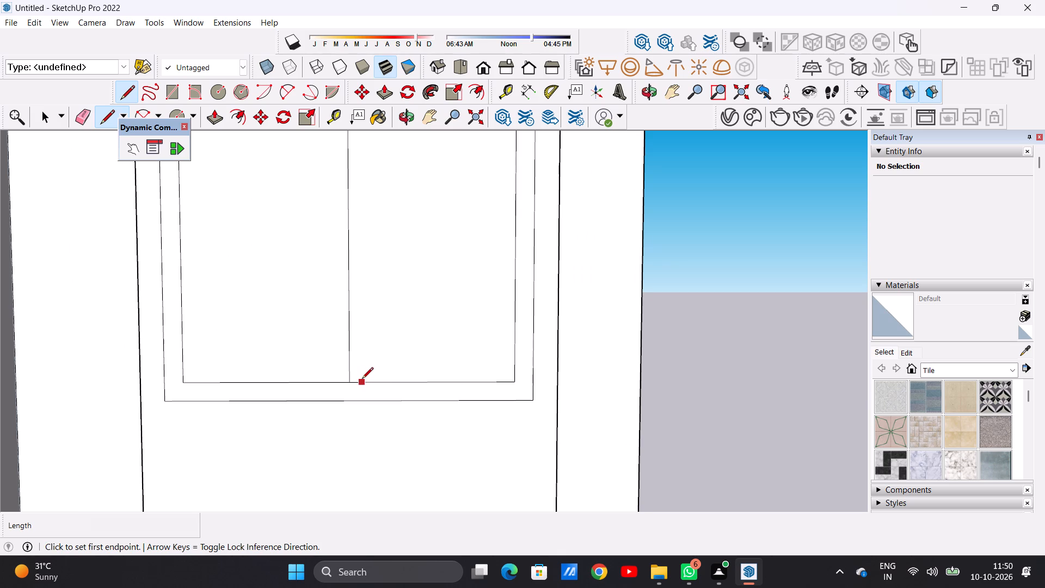
left_click(362, 379)
scroll(367, 346, "down", 10)
scroll(374, 242, "up", 2)
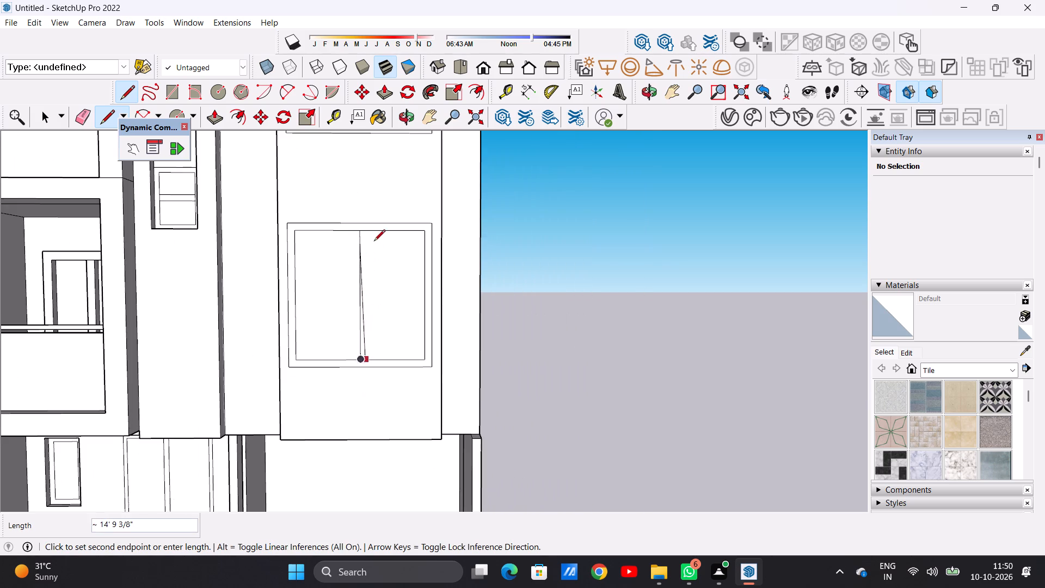
scroll(374, 242, "up", 2)
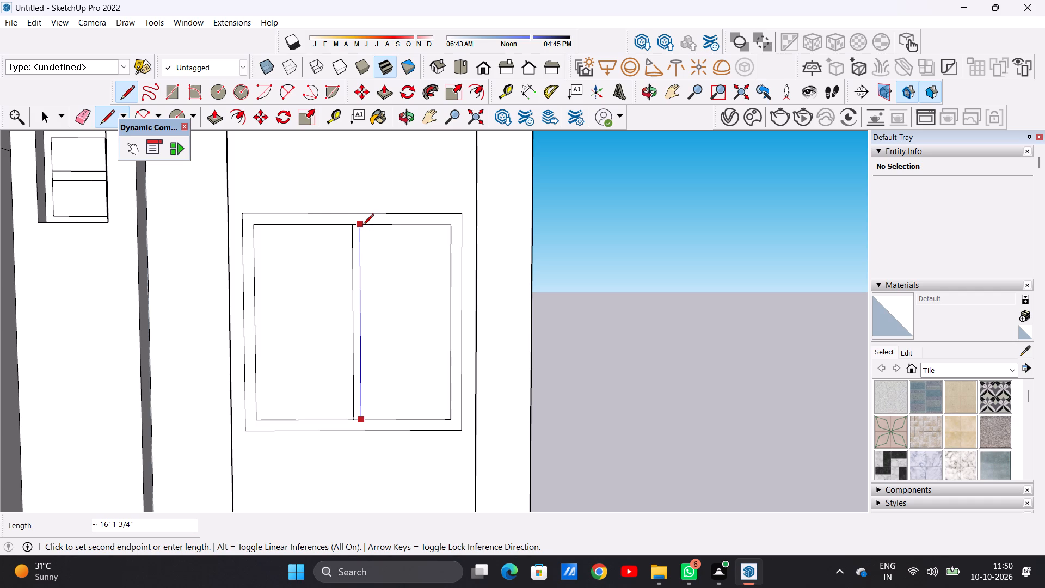
left_click(362, 226)
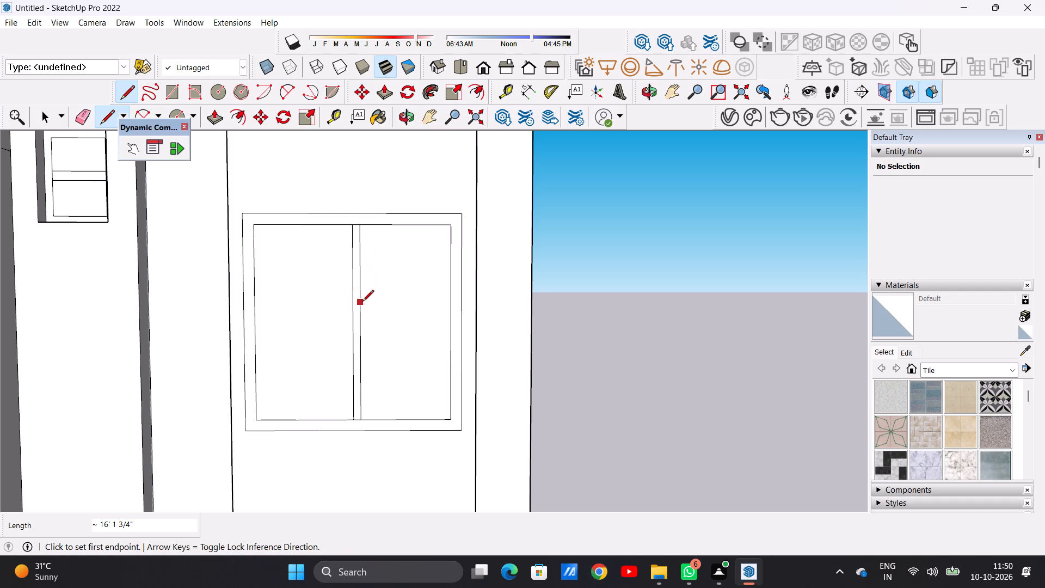
Draw two closely spaced horizontal lines about 7' 5 5/8" long from the mullion to the frame, outlining a crossbar in the right-hand pane.
left_click(360, 332)
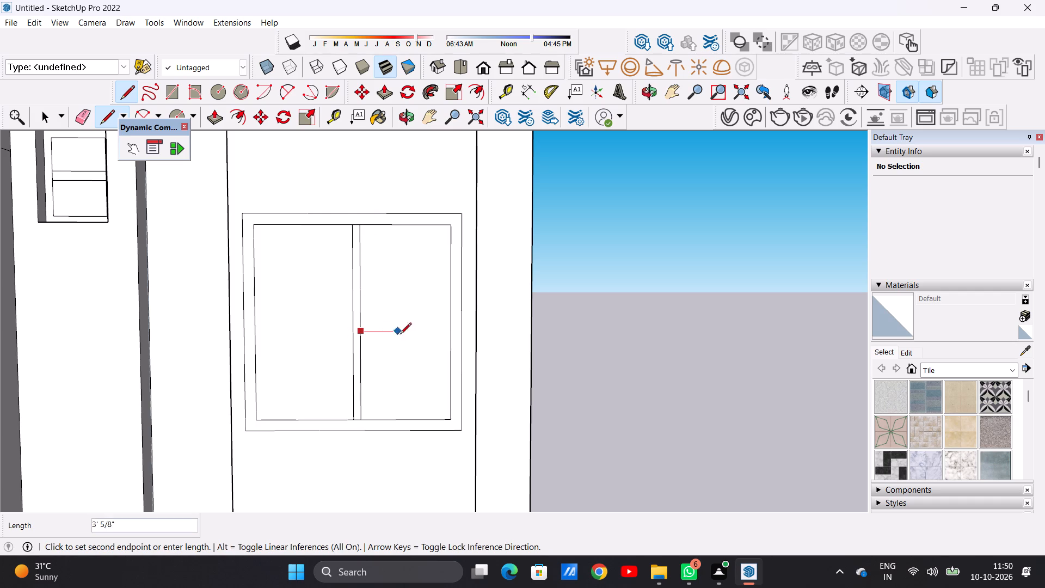
left_click(451, 335)
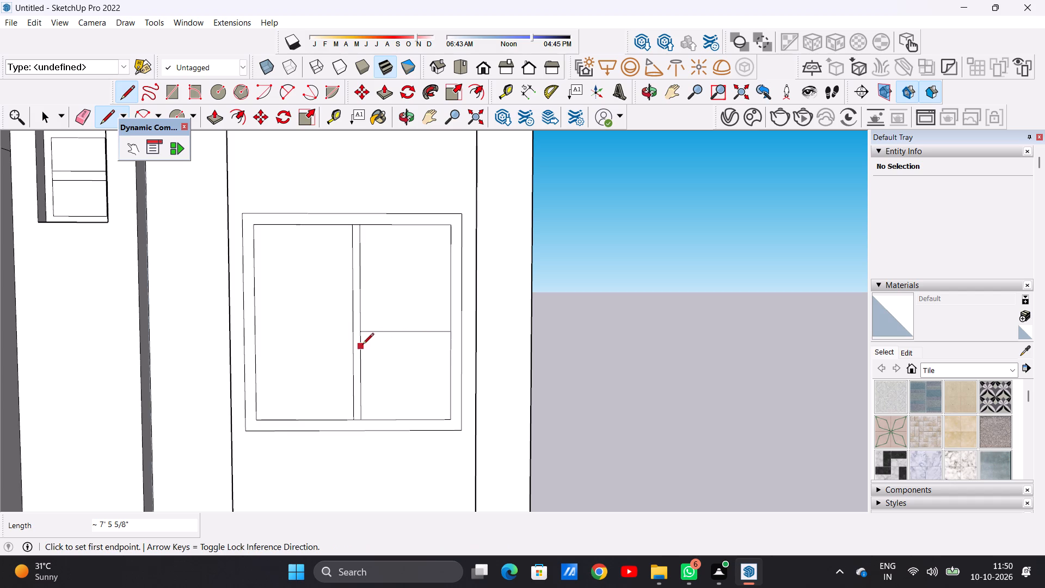
left_click(362, 339)
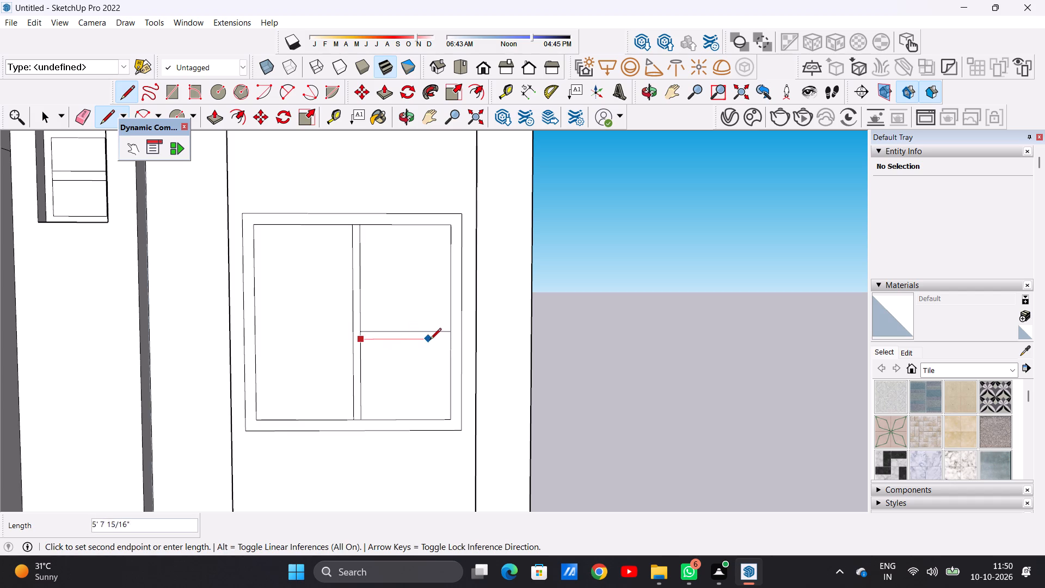
left_click(445, 340)
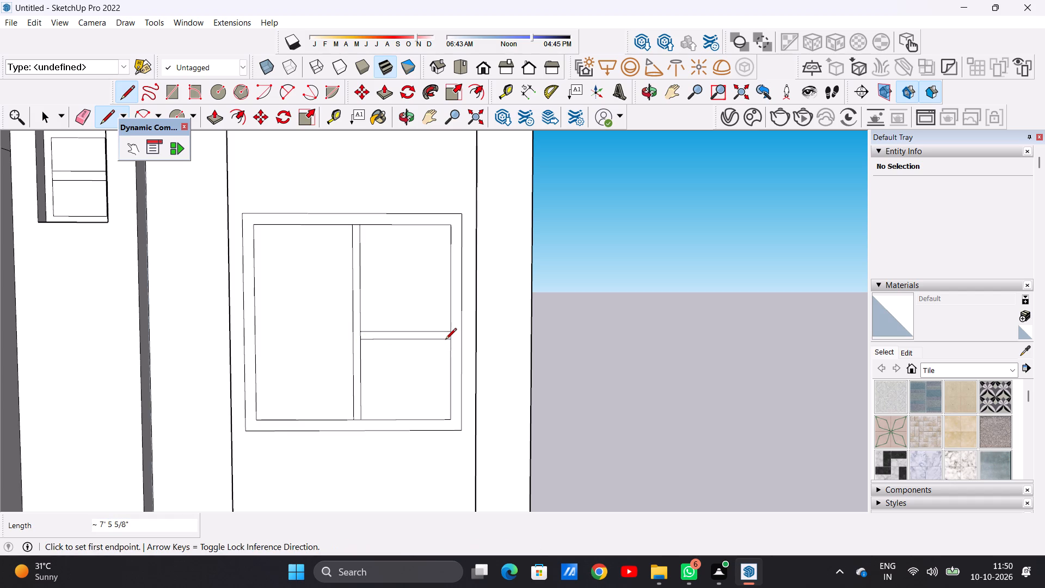
scroll(445, 340, "down", 3)
key("space")
Draw two closely spaced vertical lines about 8' 9 3/8" long from the lowest window's inner top edge to the crossbar, dividing the upper-right pane.
scroll(365, 359, "down", 3)
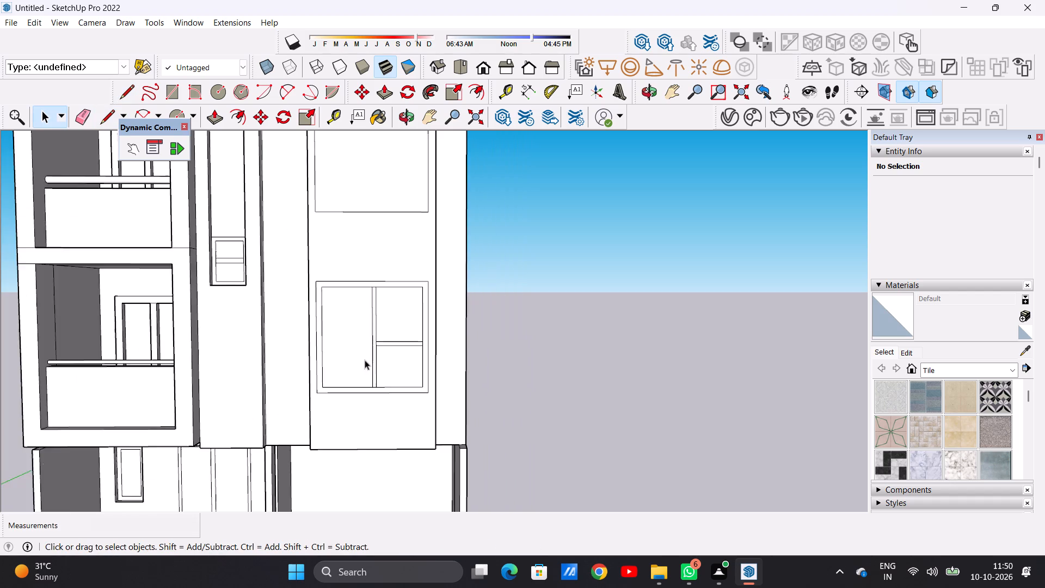
scroll(365, 360, "down", 3)
scroll(407, 345, "up", 7)
key("l")
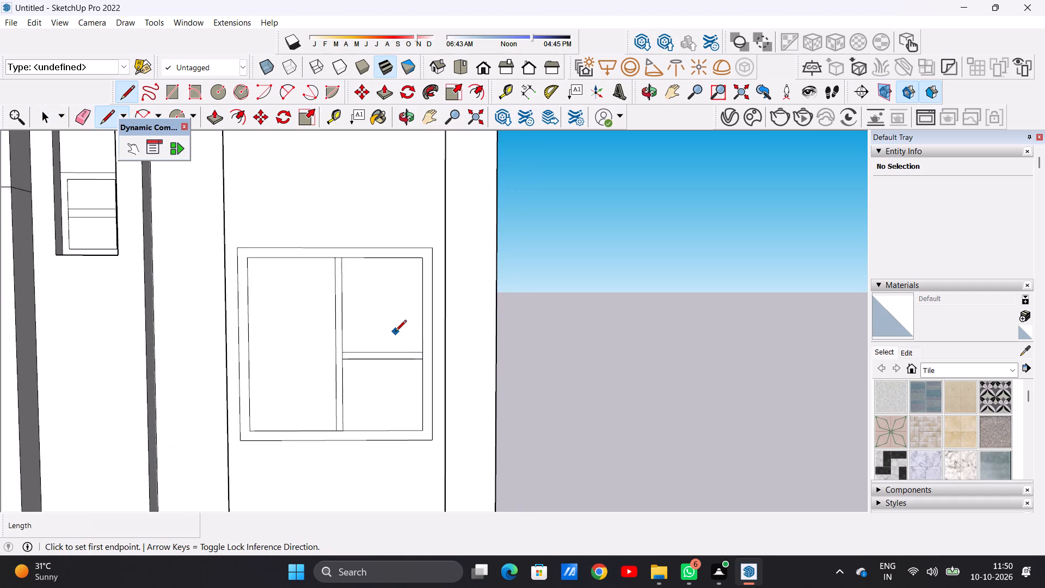
scroll(384, 317, "up", 3)
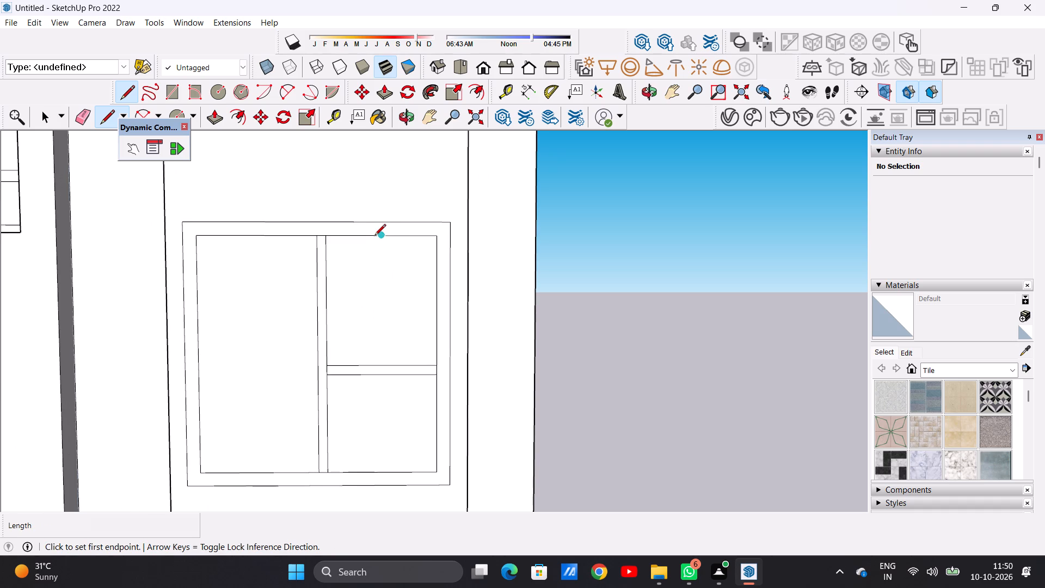
scroll(391, 259, "up", 6)
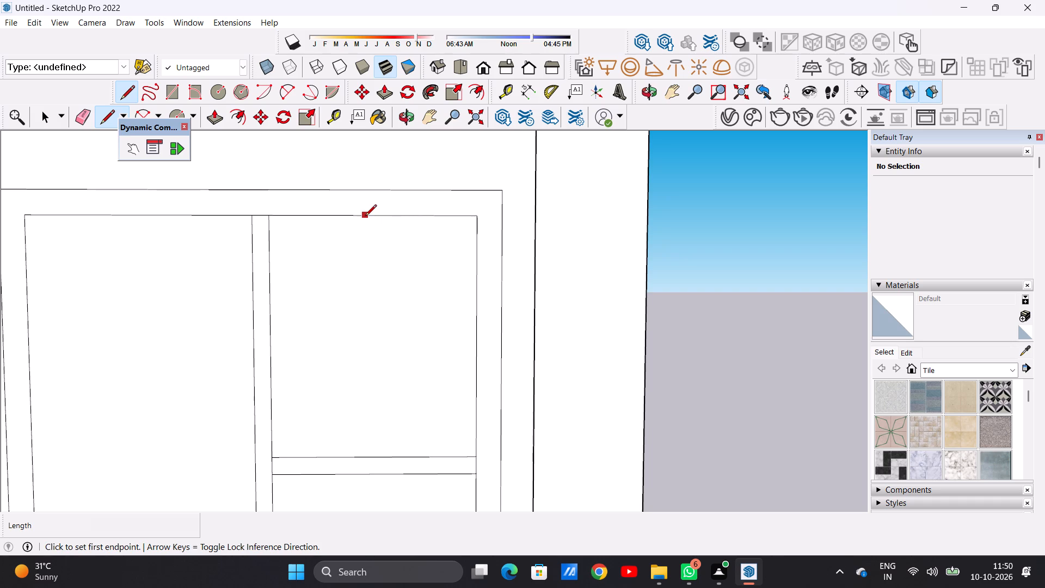
left_click(365, 217)
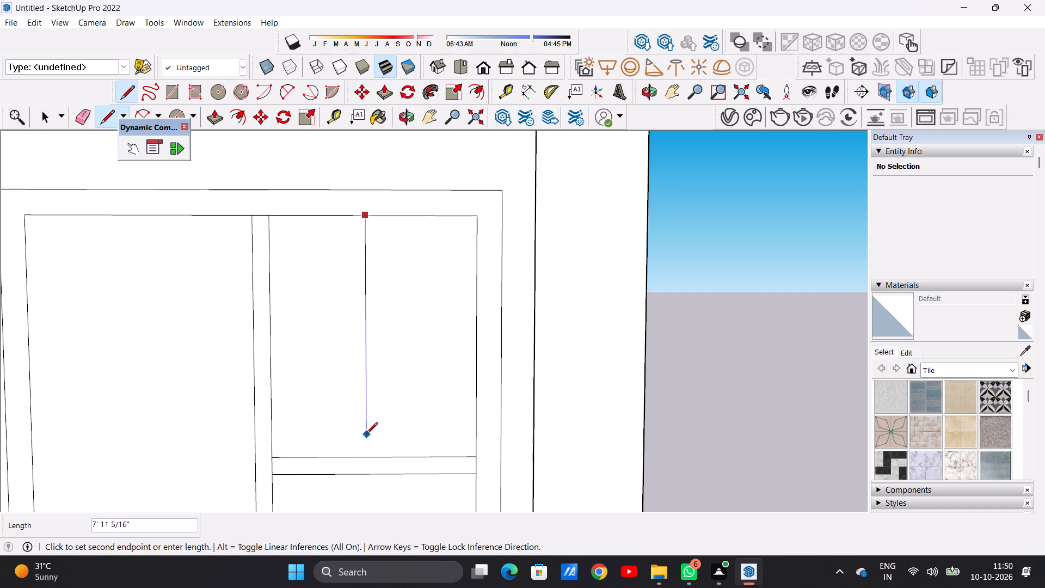
left_click(364, 456)
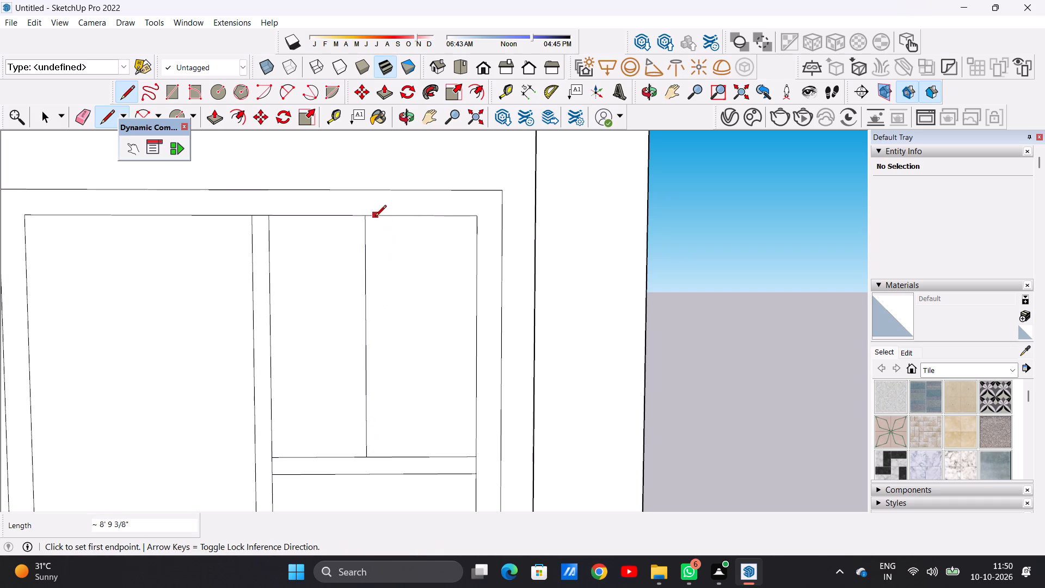
left_click(377, 217)
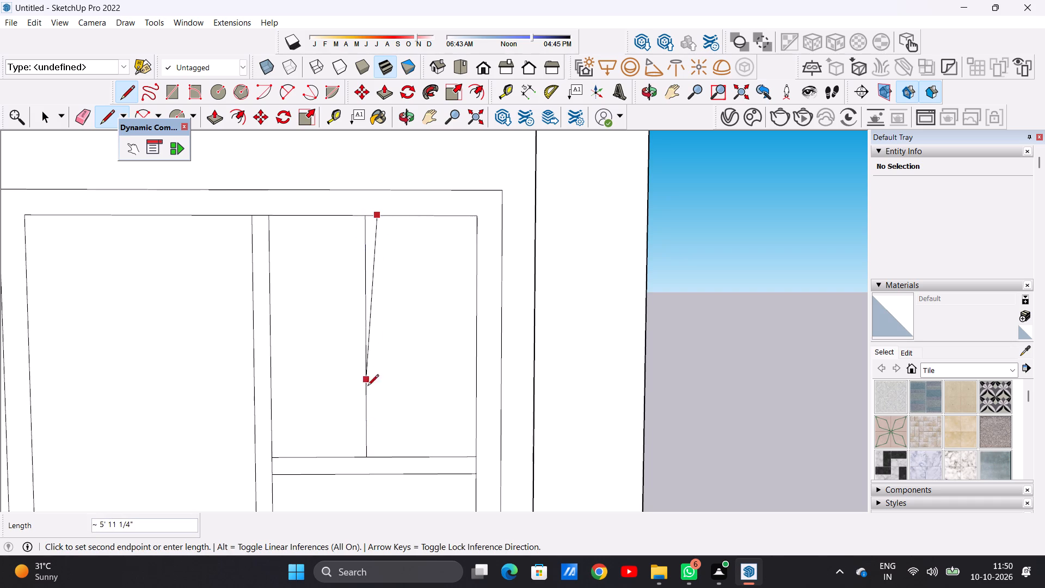
left_click(376, 456)
key("space")
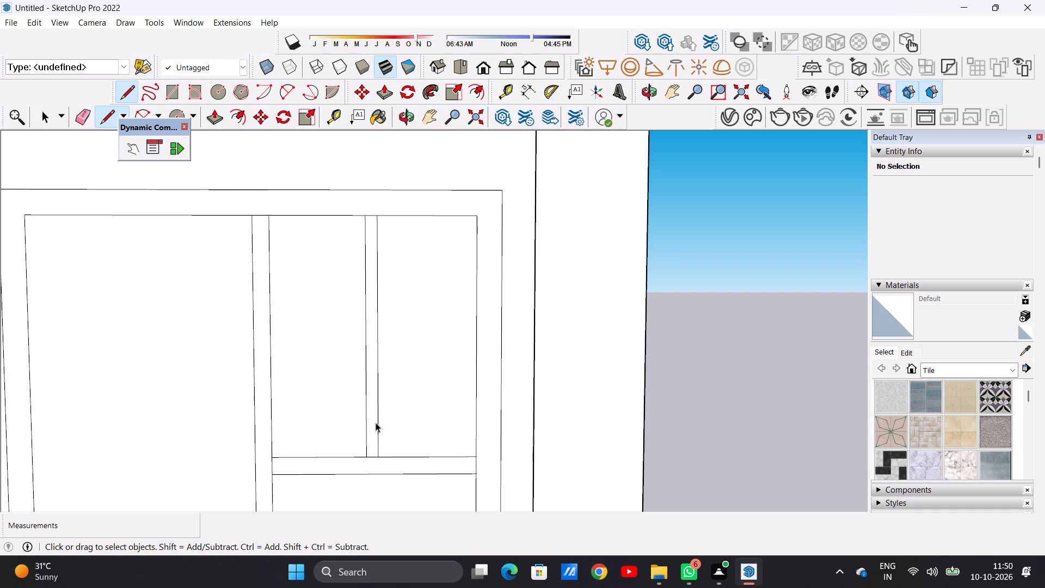
Push/Pull the lowest window's outer frame face outward by about 10 13/16".
scroll(376, 356, "down", 20)
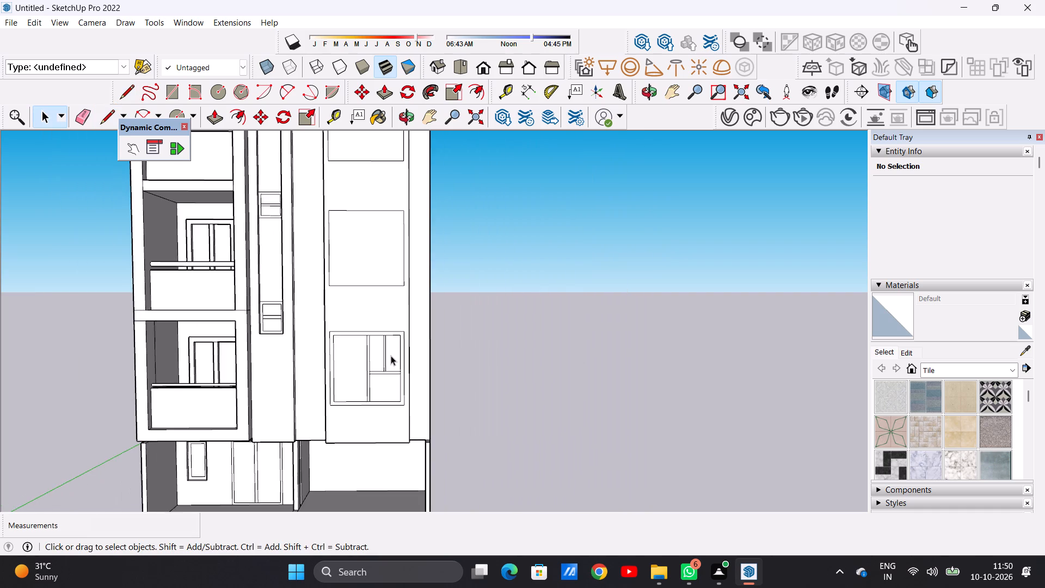
scroll(391, 354, "down", 2)
scroll(388, 340, "up", 7)
middle_click_drag(401, 360, 303, 384)
scroll(387, 330, "up", 6)
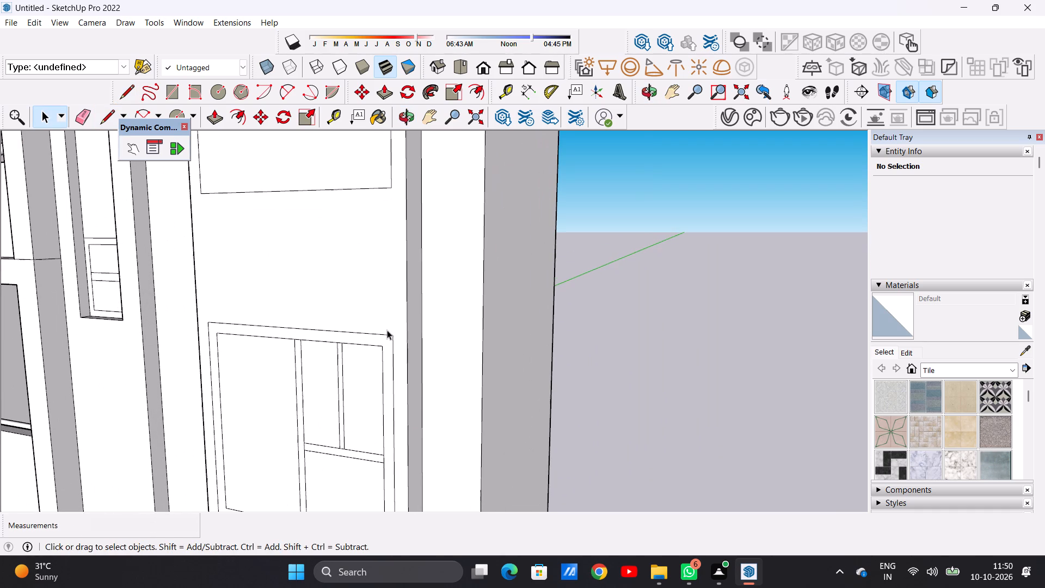
key("p")
scroll(387, 346, "up", 3)
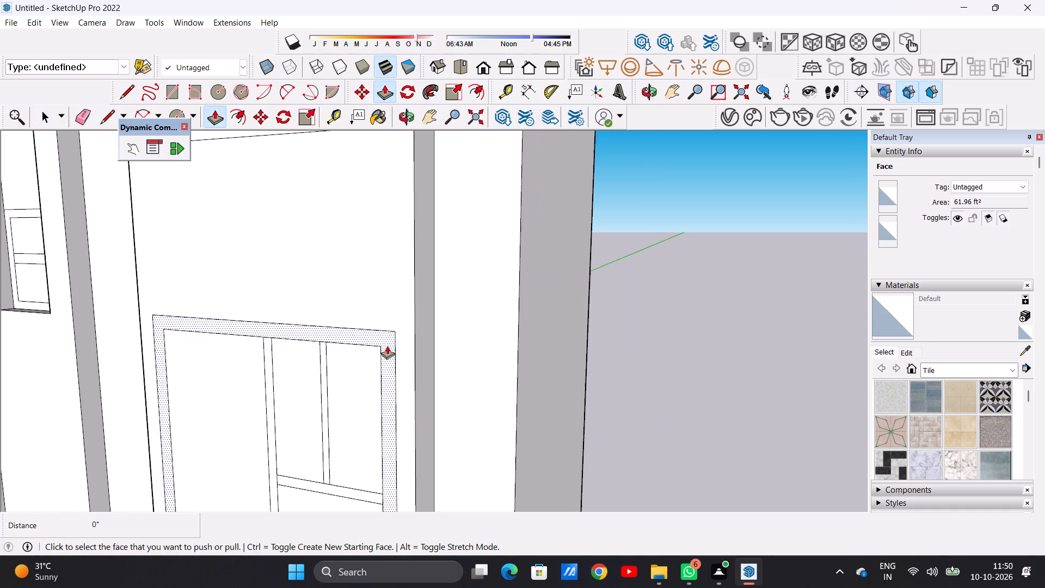
left_click(387, 346)
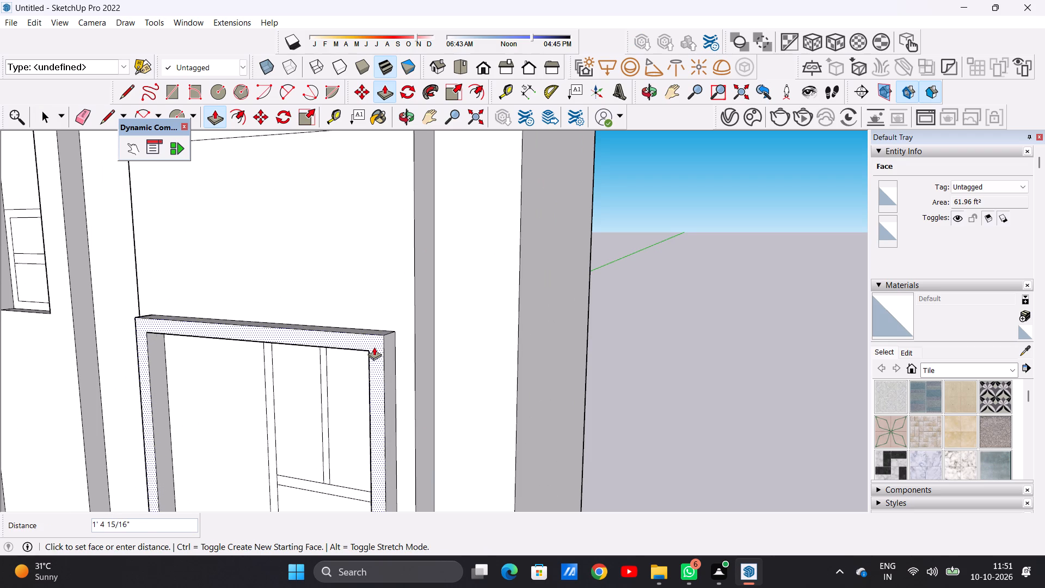
left_click(377, 342)
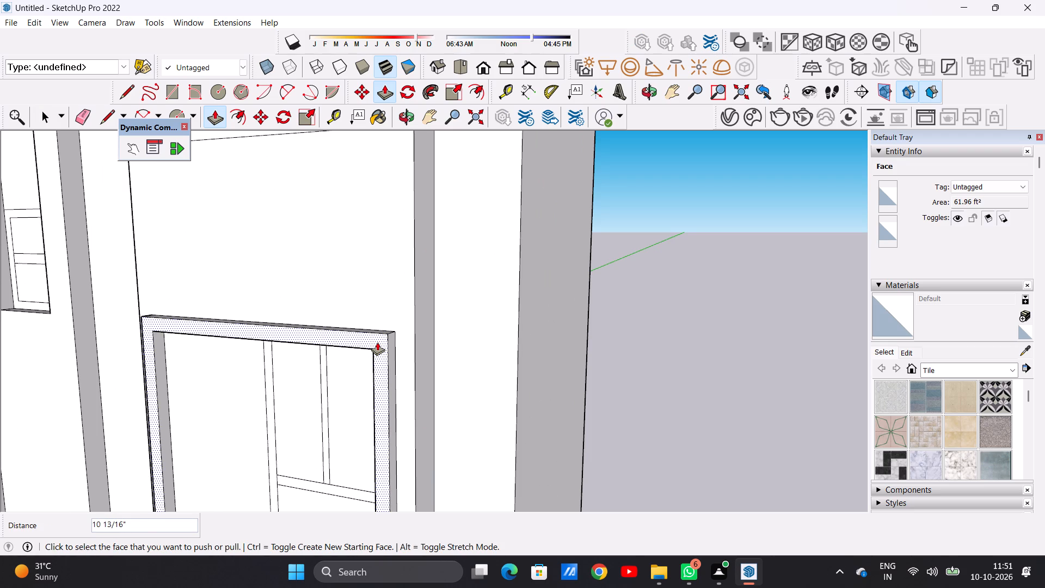
key("space")
Offset the outline of the second-lowest rectangular panel inward by about 1' 13/16" to form a window frame.
scroll(379, 350, "down", 16)
middle_click_drag(333, 353, 411, 345)
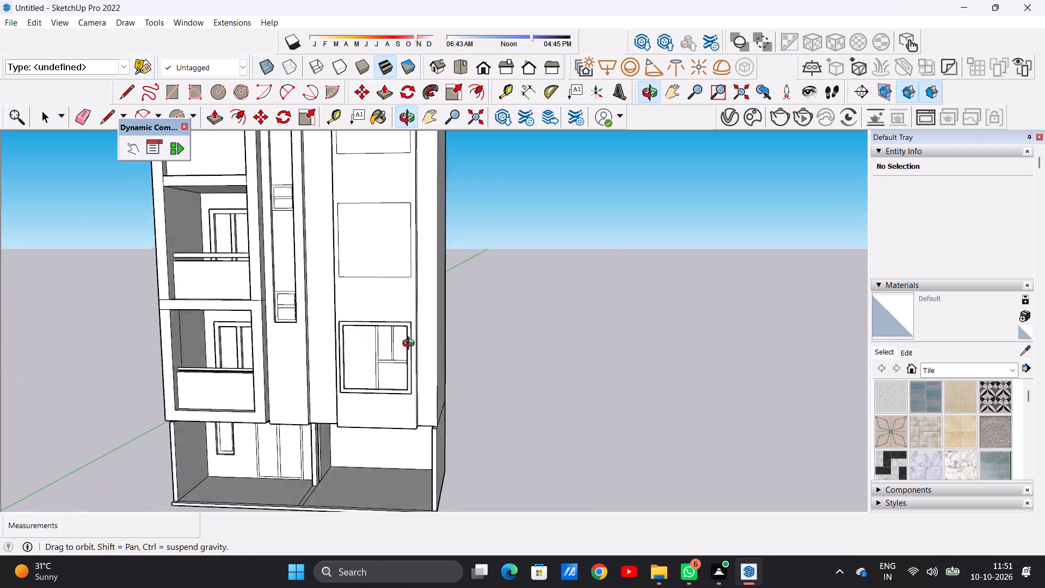
middle_click_drag(411, 345, 437, 330)
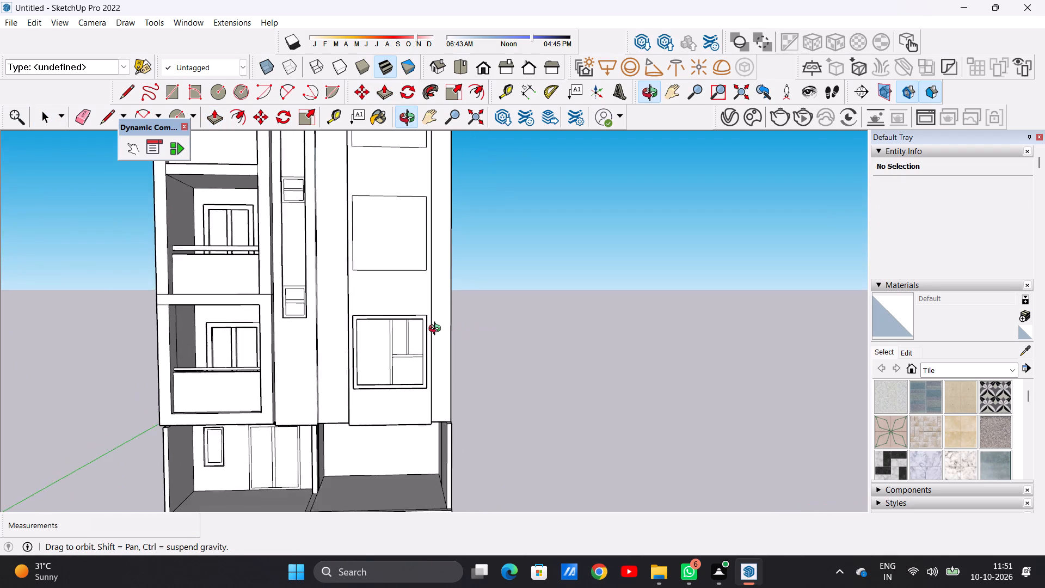
middle_click_drag(437, 330, 437, 330)
scroll(418, 376, "down", 5)
middle_click_drag(415, 357, 312, 418)
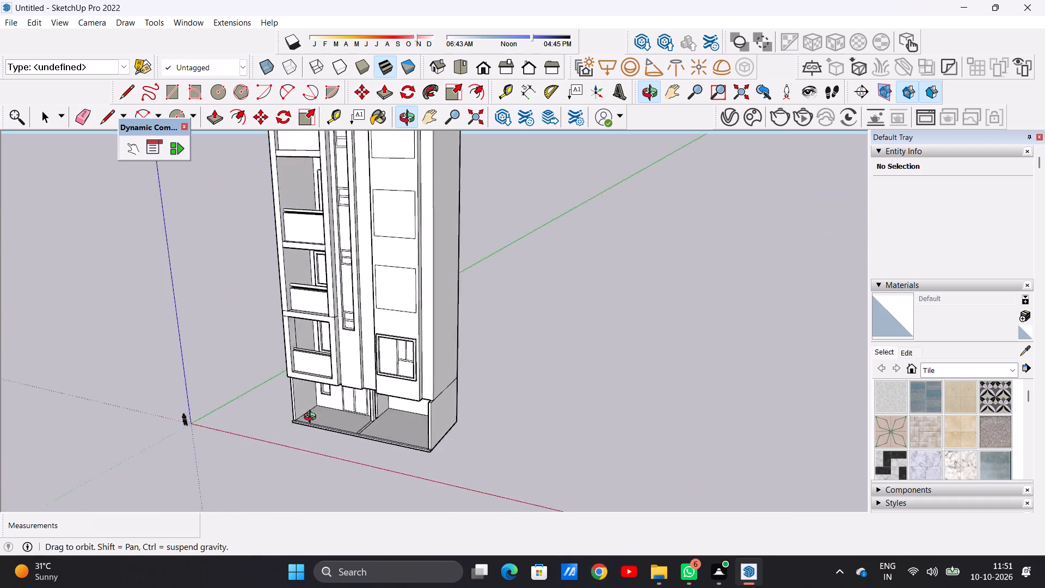
middle_click_drag(312, 418, 420, 364)
scroll(403, 275, "up", 12)
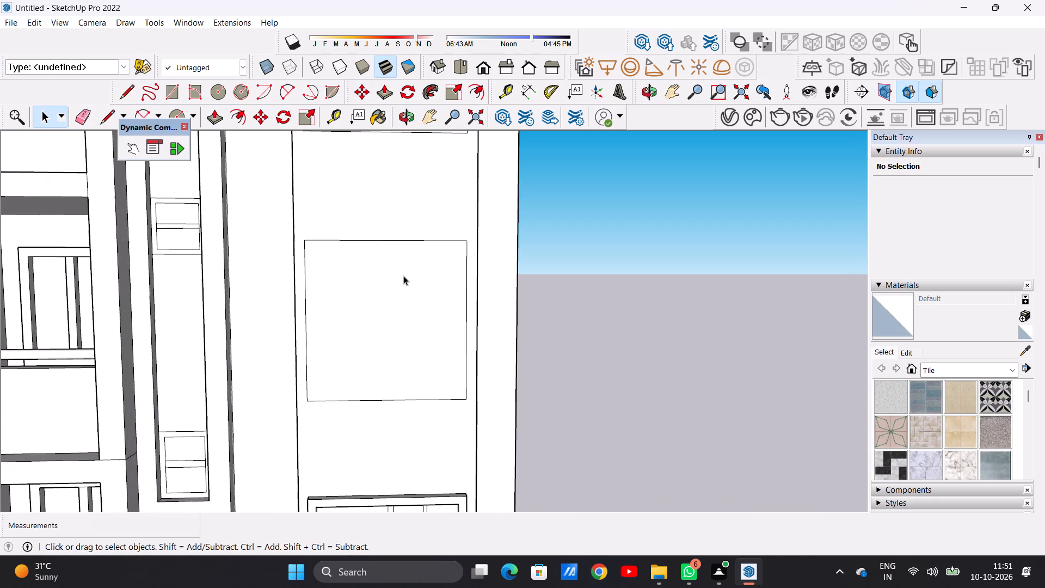
type("OF")
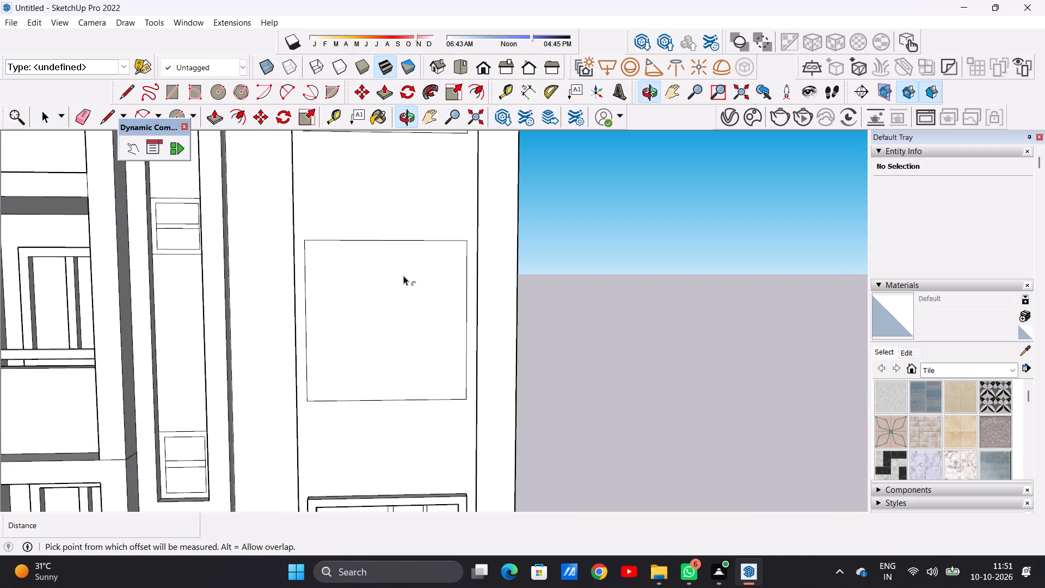
left_click(316, 245)
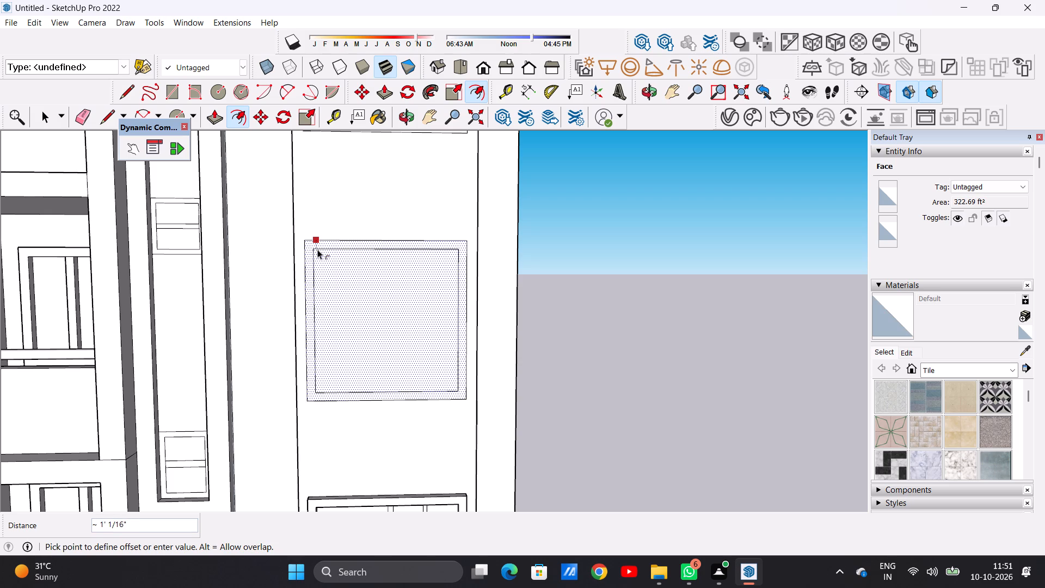
left_click(317, 250)
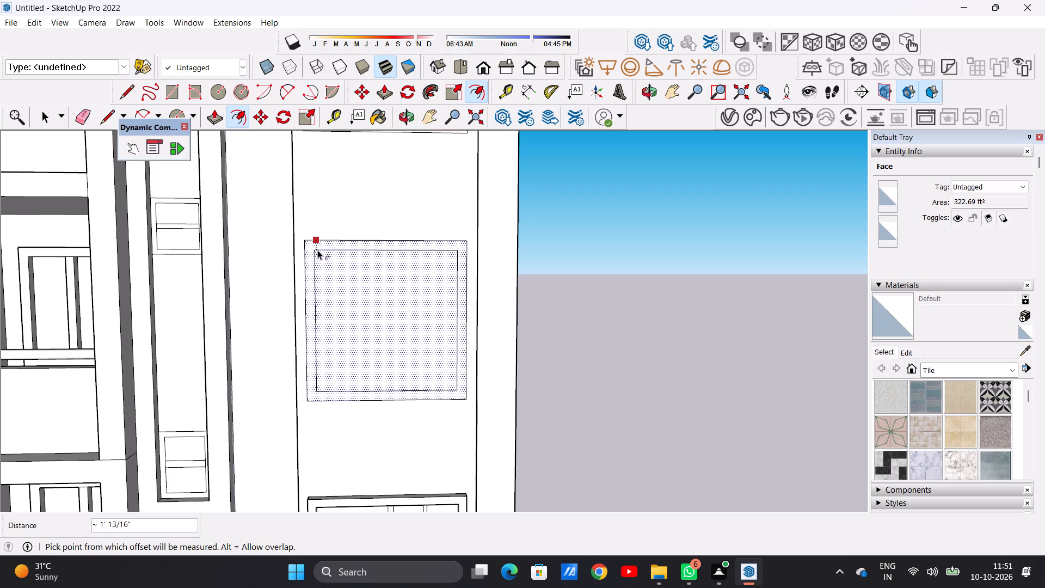
key("space")
key("space")
key("space")
Draw two closely spaced vertical lines about 15' 10" long across the second window's inner outline, starting at its top midpoint, to outline a mullion.
key("l")
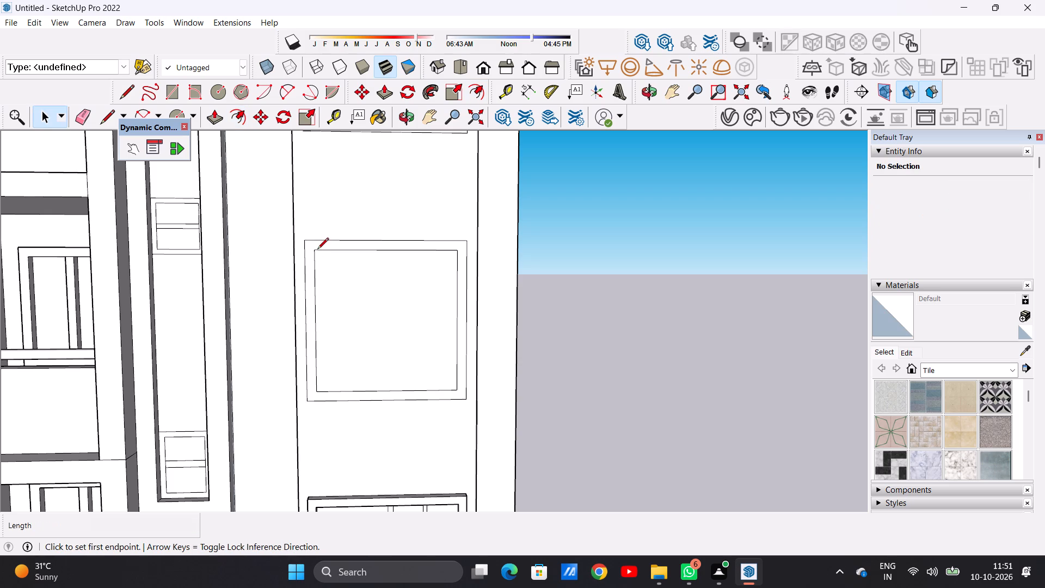
scroll(293, 356, "down", 9)
scroll(346, 366, "up", 8)
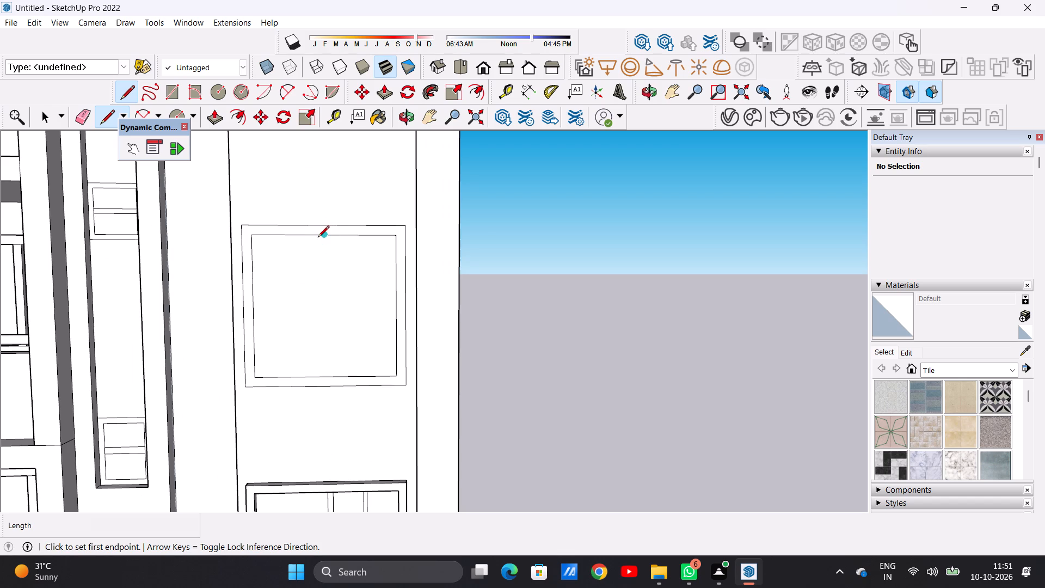
scroll(321, 259, "up", 7)
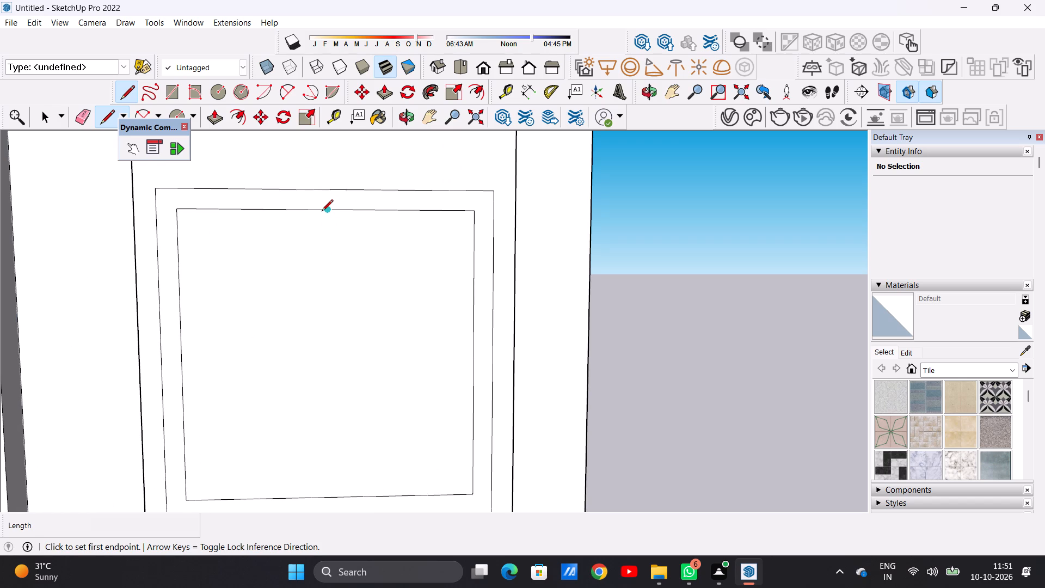
left_click(324, 212)
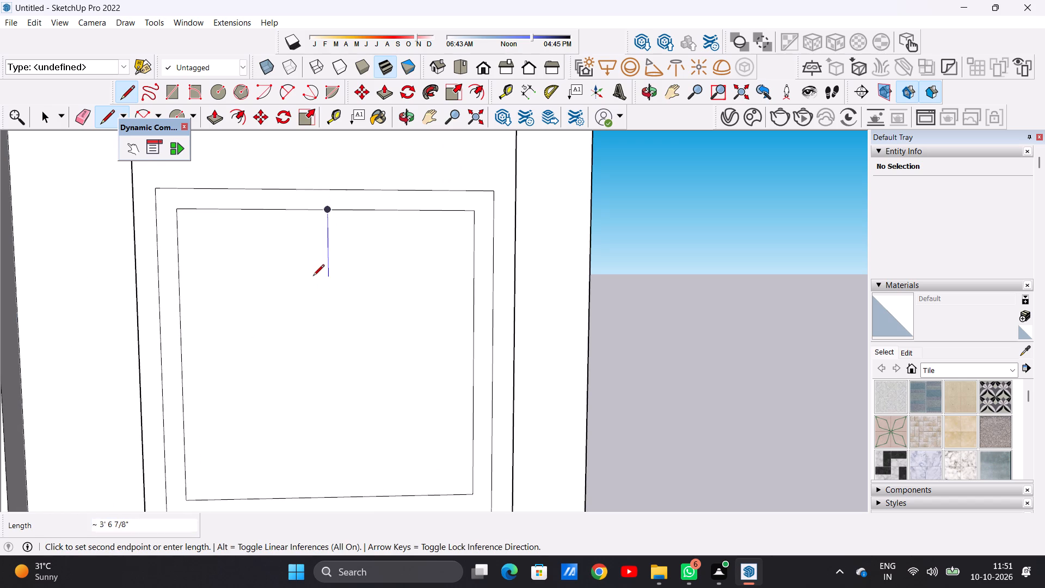
scroll(313, 277, "down", 10)
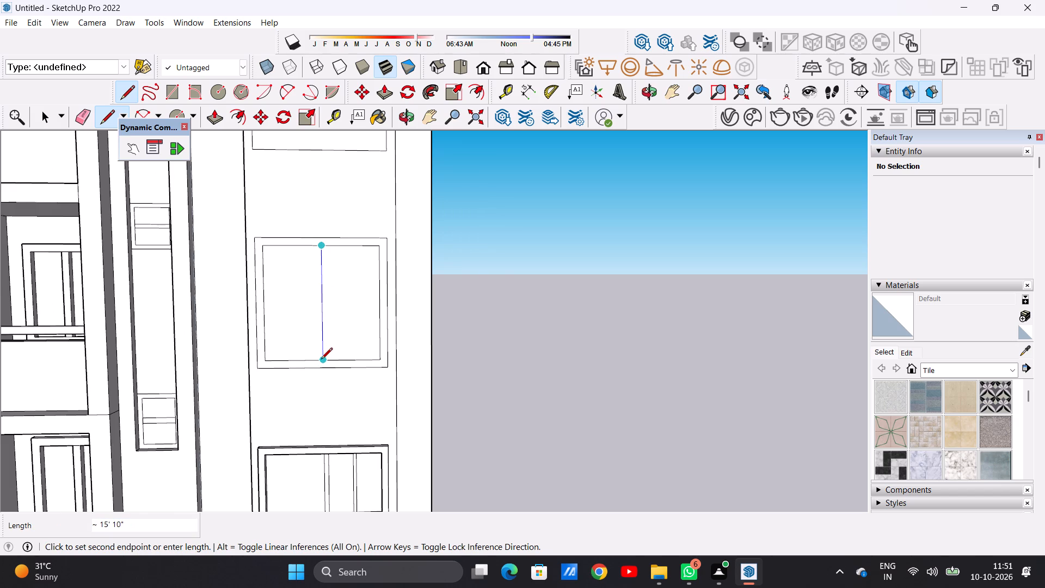
left_click(321, 360)
scroll(328, 364, "up", 6)
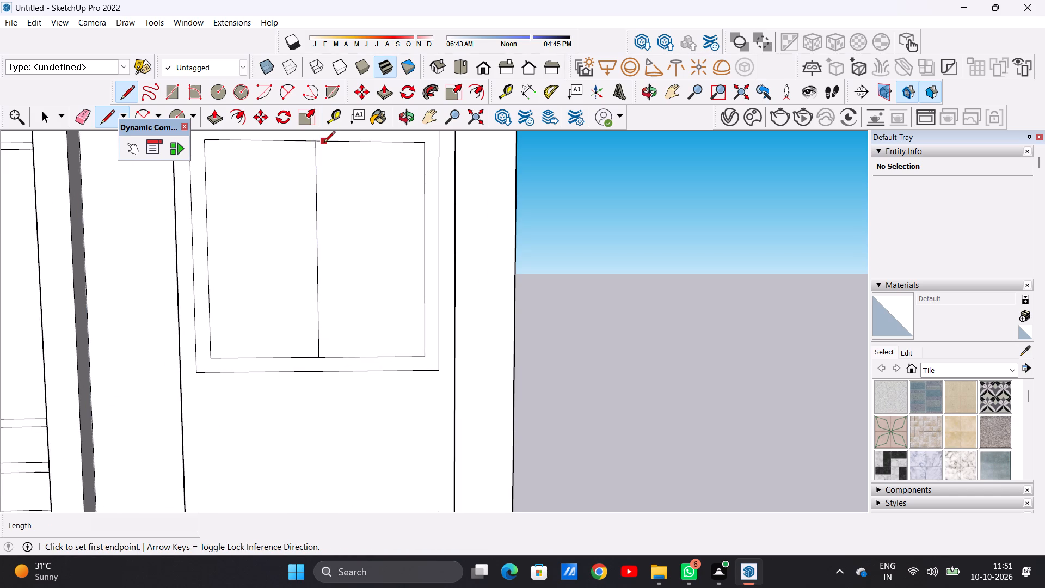
left_click(326, 143)
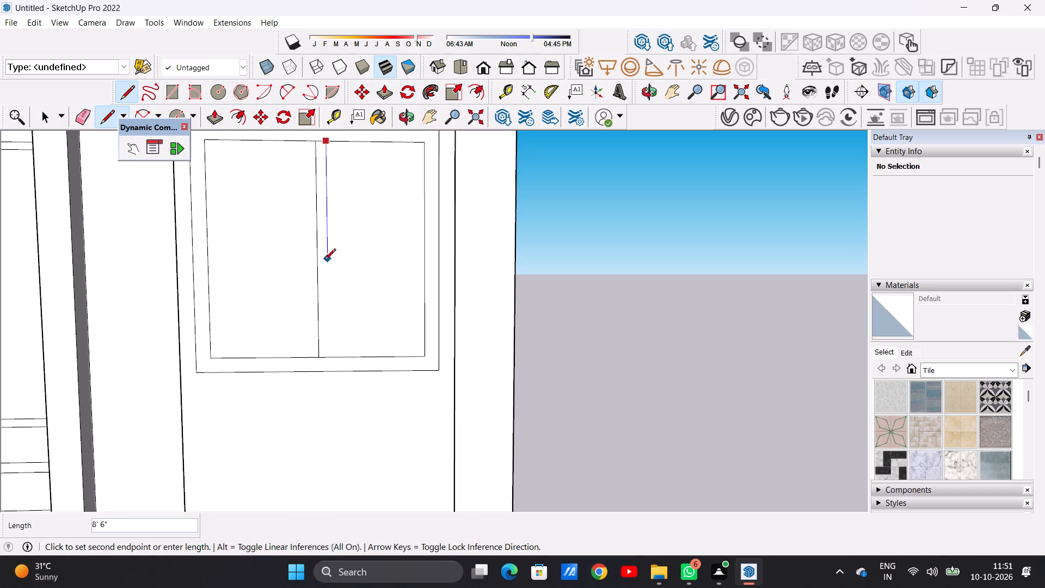
left_click(328, 356)
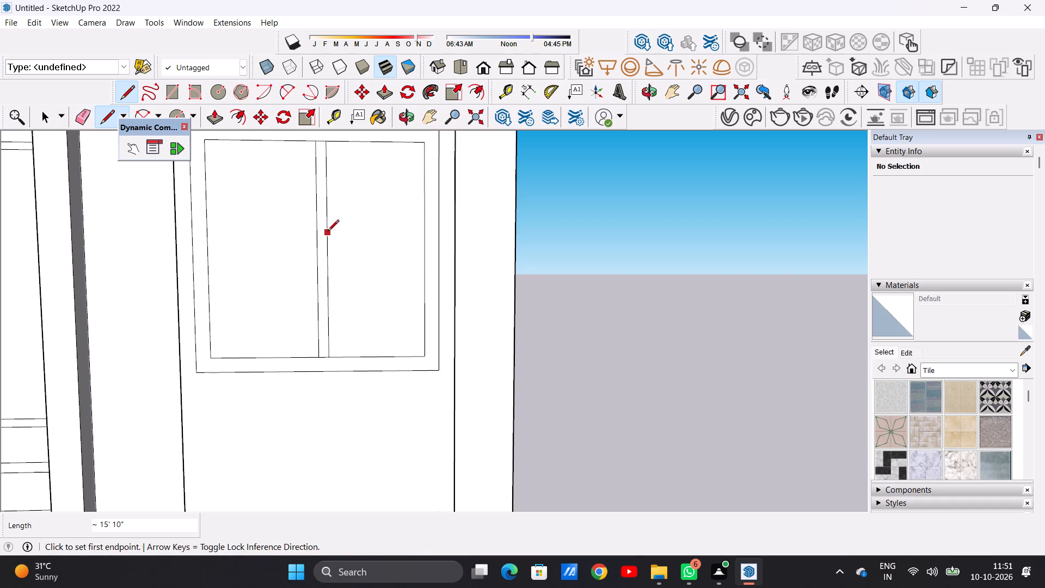
Draw two closely spaced horizontal lines about 7' 2 1/16" long from the mullion to the frame, outlining a crossbar in the second window's right-hand pane.
left_click(329, 260)
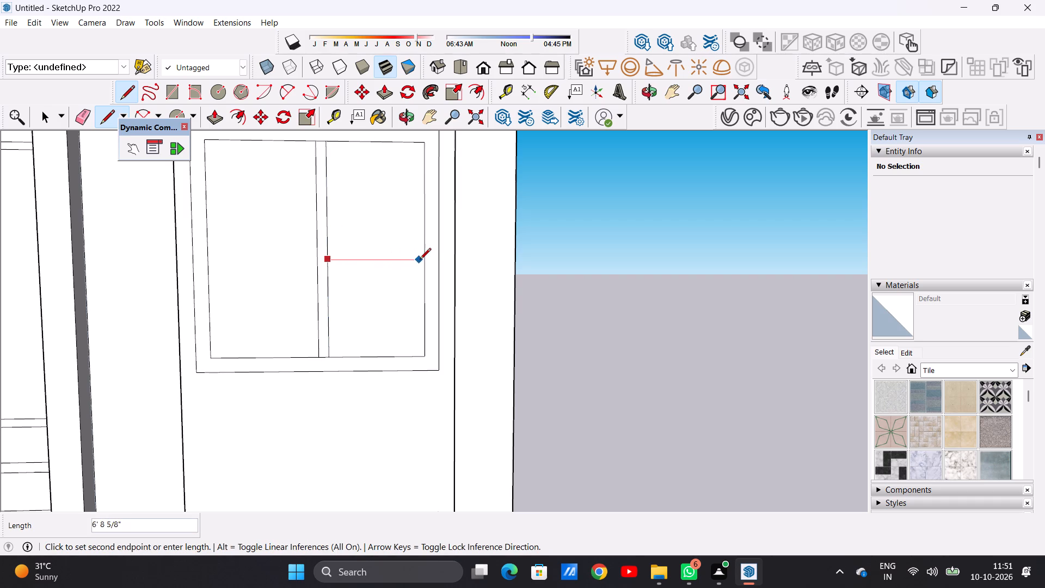
left_click(427, 260)
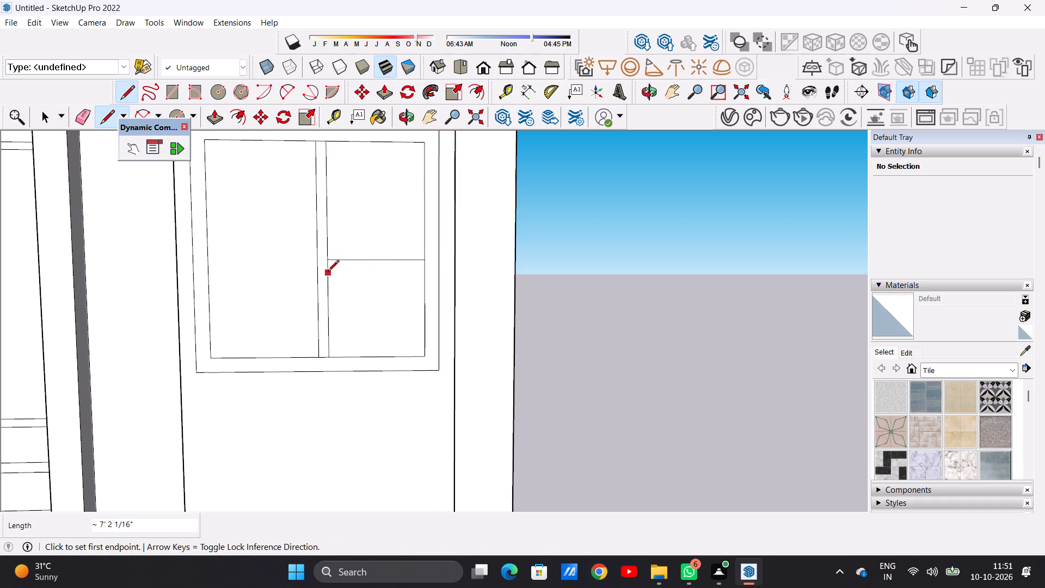
left_click(328, 269)
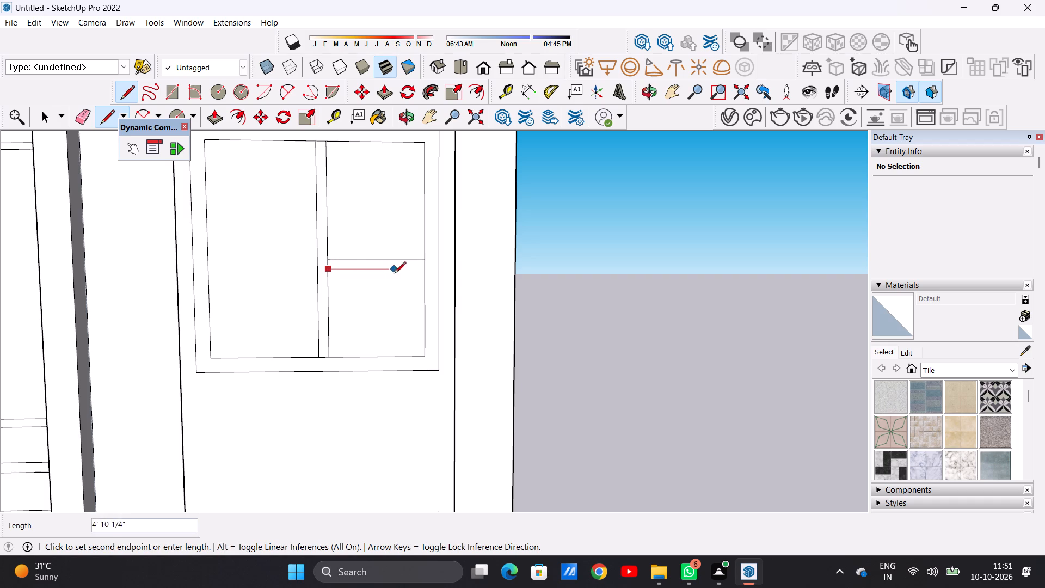
left_click(421, 273)
key("space")
Push/Pull the second window's outer frame face outward by about 11 5/16".
scroll(377, 321, "down", 2)
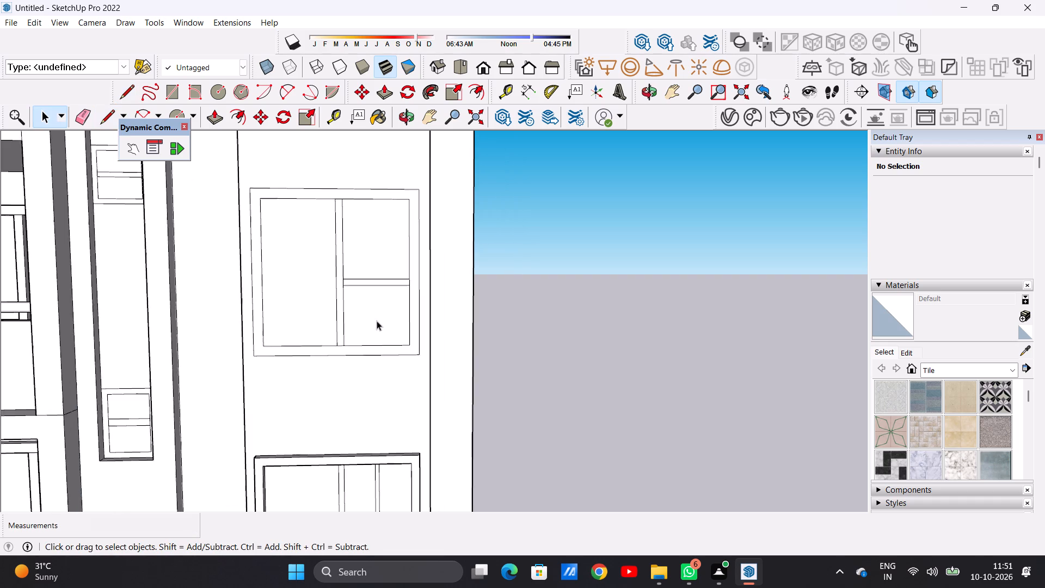
scroll(377, 321, "down", 10)
middle_click_drag(302, 321, 238, 335)
scroll(434, 248, "up", 4)
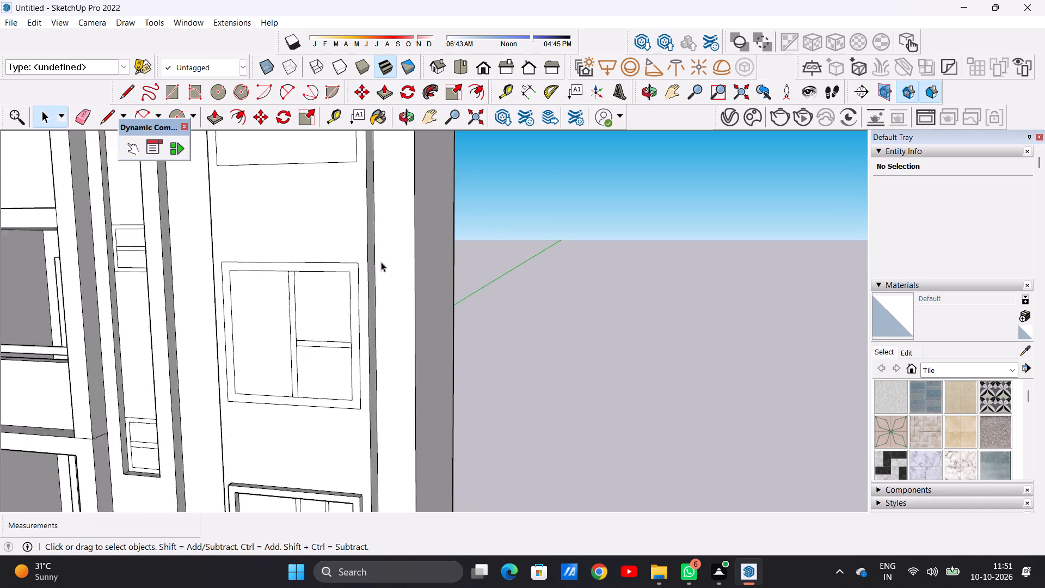
scroll(381, 262, "up", 8)
key("p")
scroll(354, 269, "up", 4)
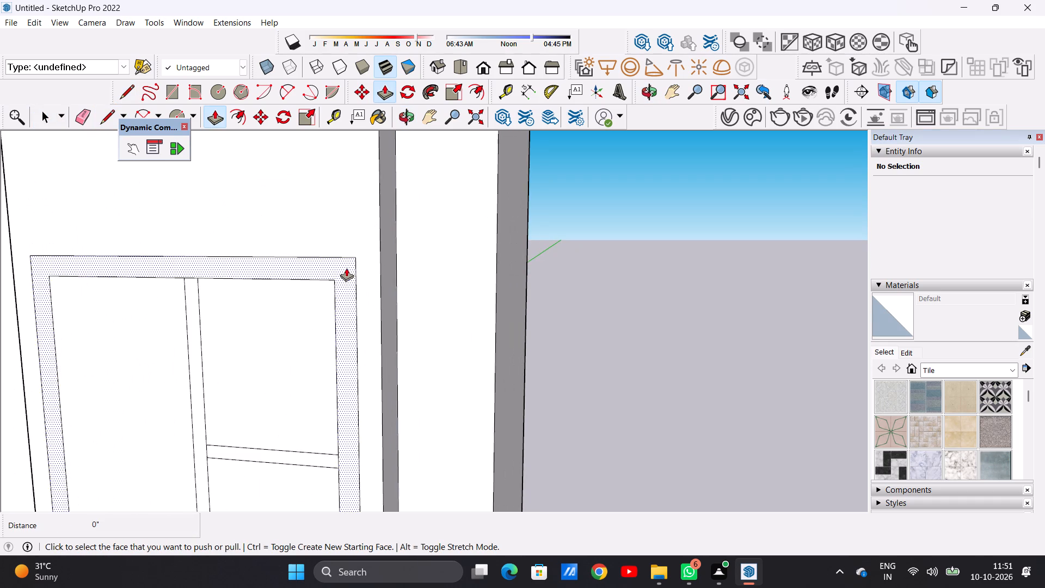
left_click(343, 265)
left_click(335, 269)
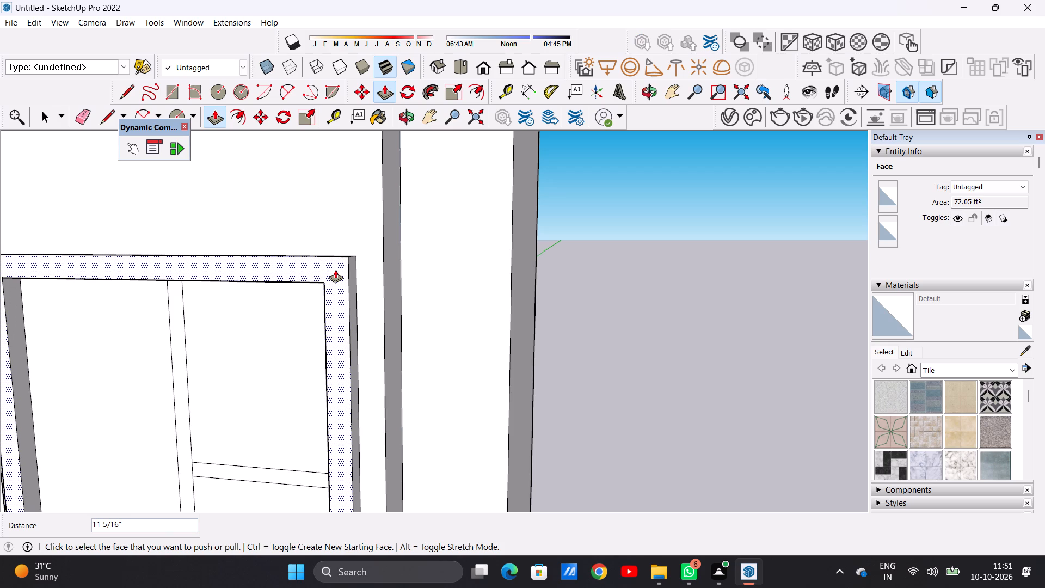
Offset the outline of the third-lowest rectangular panel inward by about 1' 9/16" to form a window frame.
key("space")
scroll(365, 296, "down", 20)
scroll(365, 296, "down", 2)
middle_click_drag(320, 281, 339, 284)
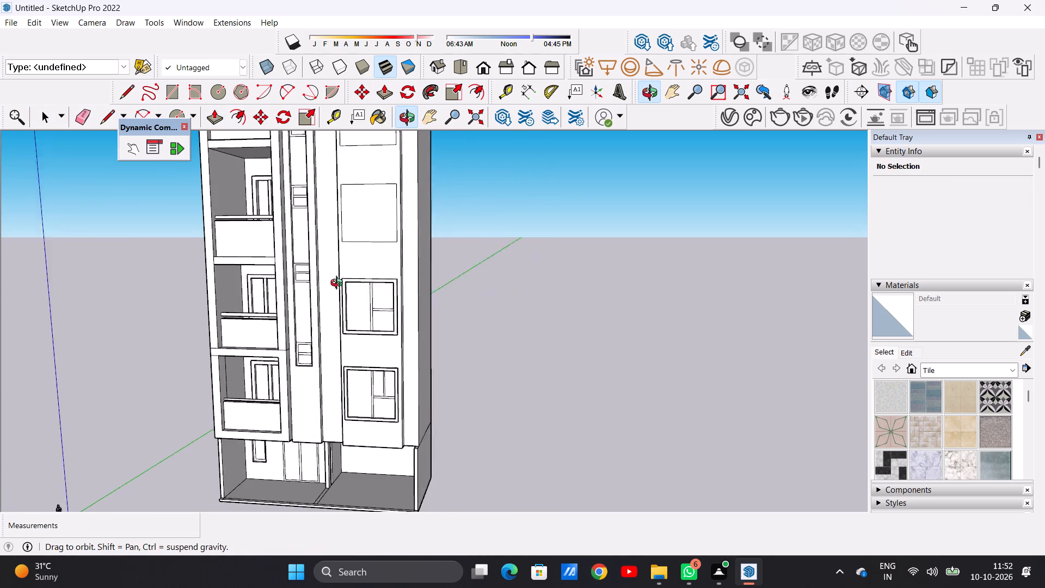
middle_click_drag(339, 284, 266, 295)
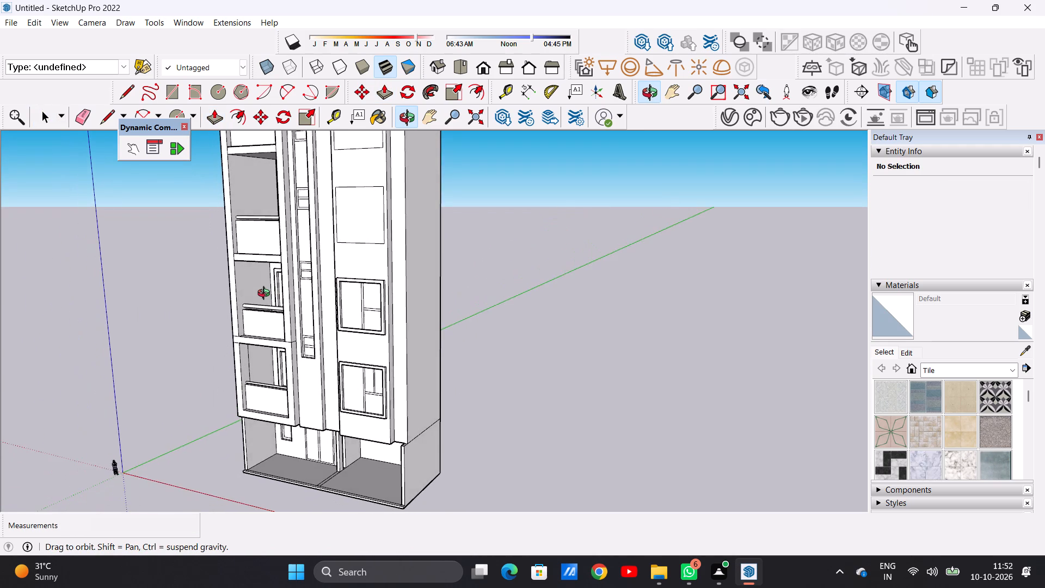
middle_click_drag(266, 295, 381, 286)
scroll(381, 298, "down", 3)
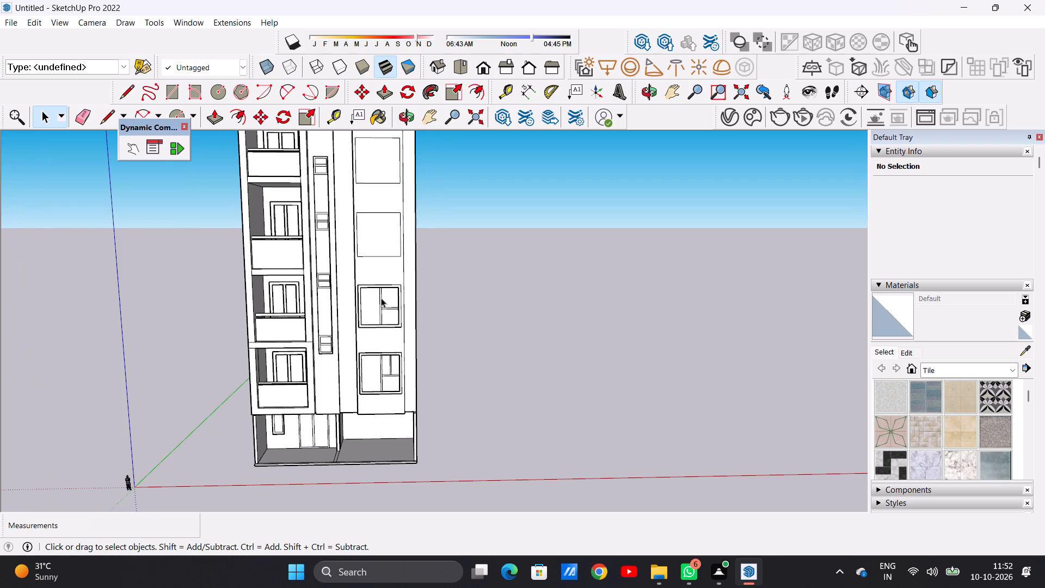
scroll(381, 298, "down", 5)
scroll(393, 265, "up", 6)
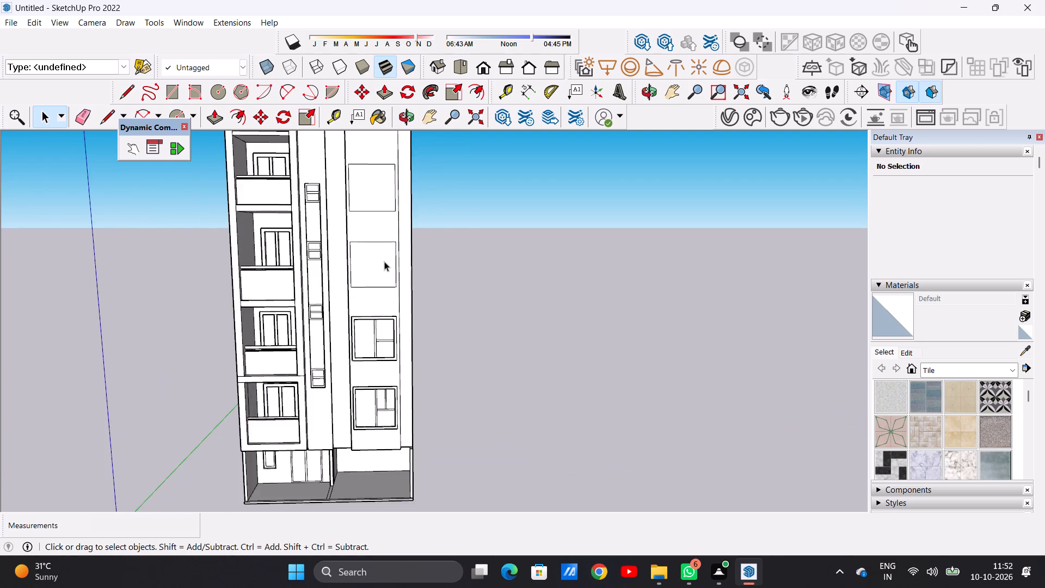
scroll(384, 261, "up", 10)
key("o")
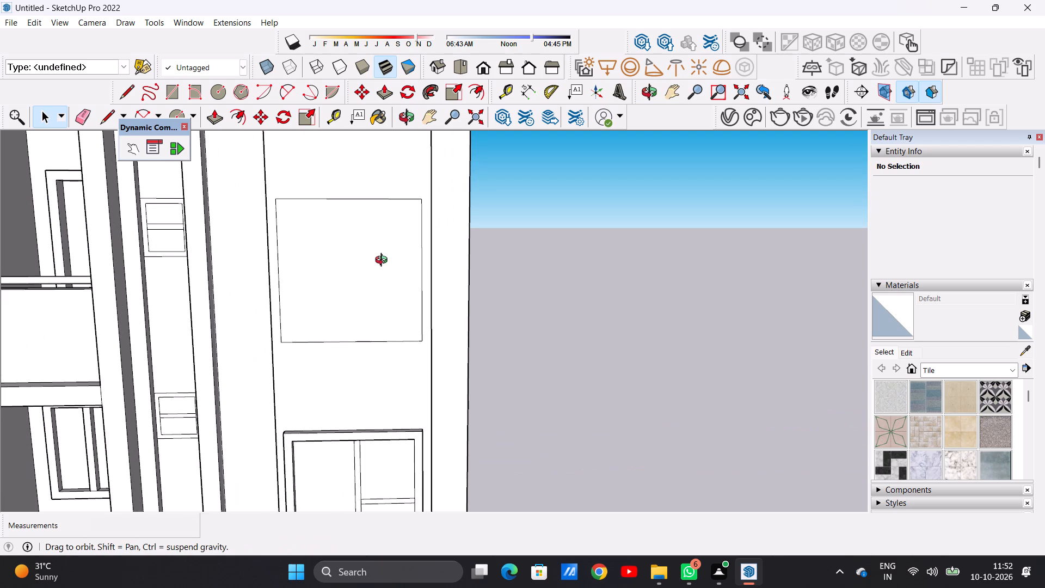
key("f")
left_click(306, 205)
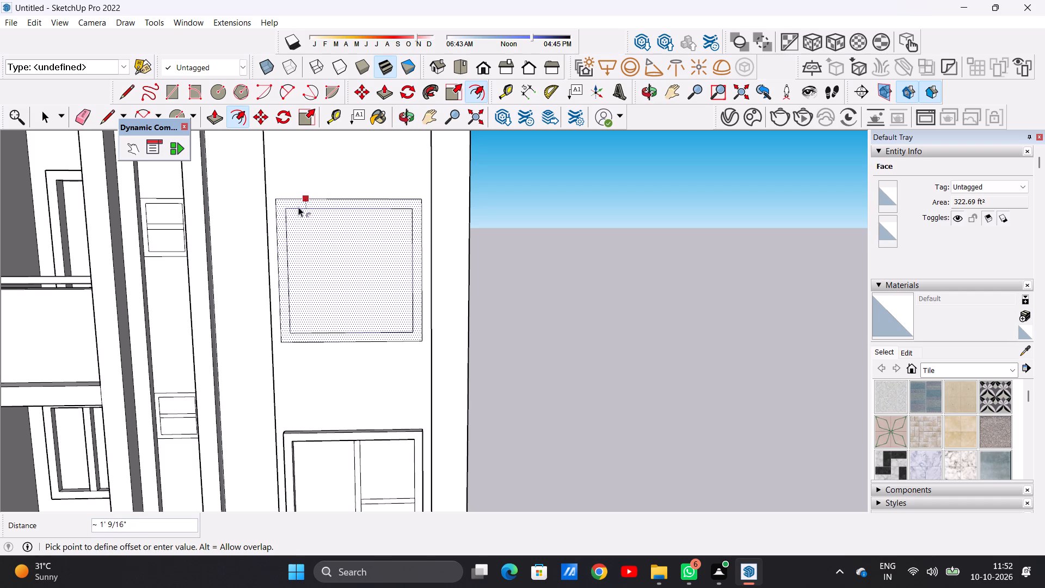
left_click(298, 207)
key("space")
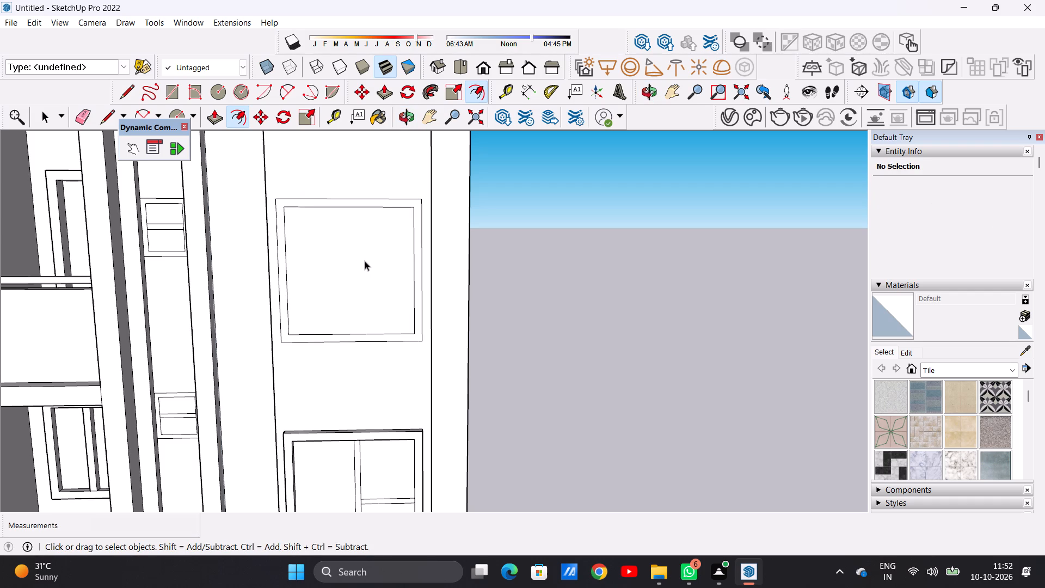
Push/Pull the lowest window's central mullion face outward by about 10 13/16", flush with the frame.
key("l")
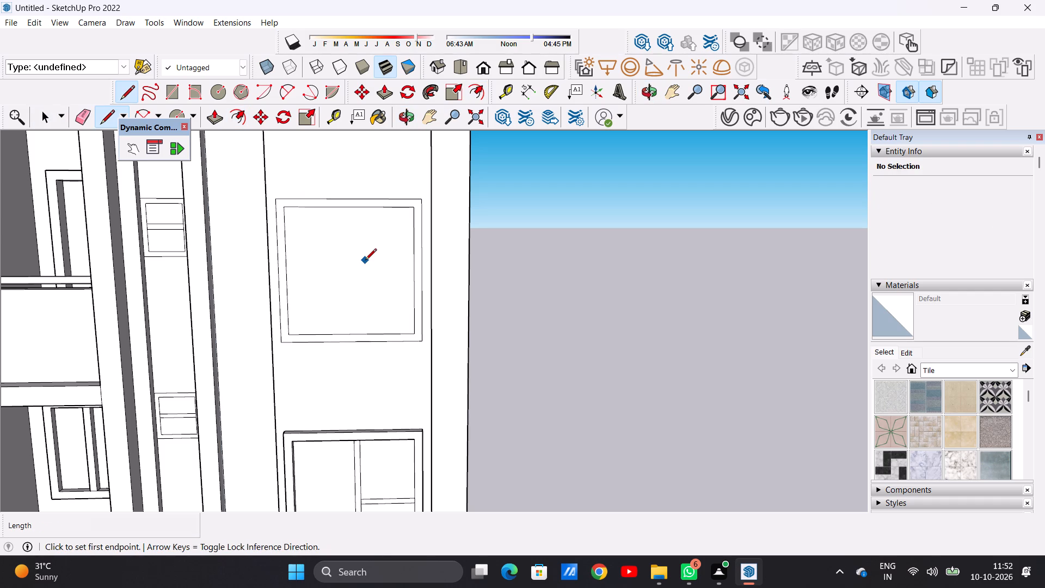
key("space")
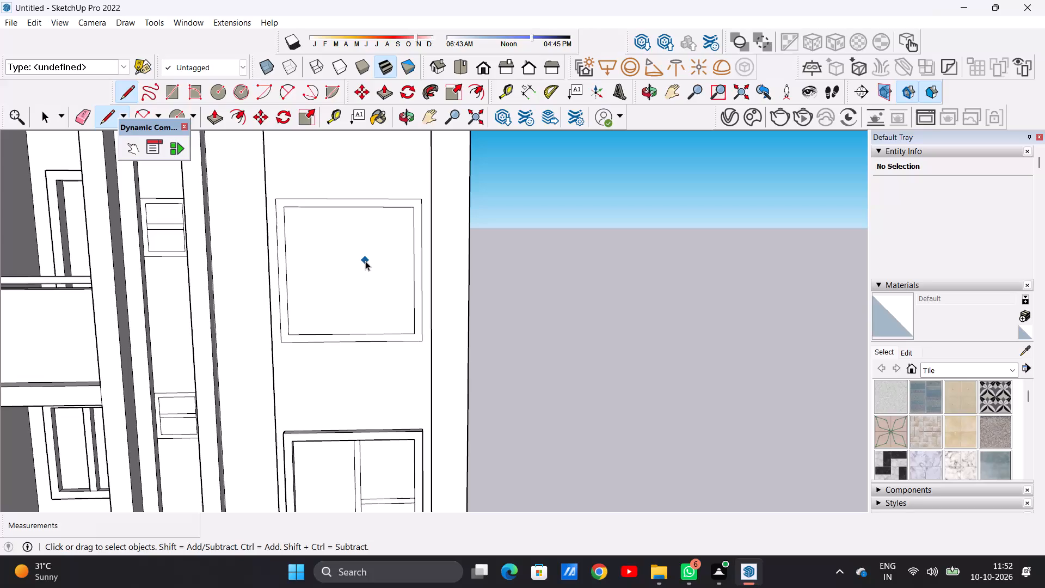
scroll(365, 261, "down", 15)
middle_click_drag(374, 405, 340, 394)
scroll(352, 404, "up", 17)
key("p")
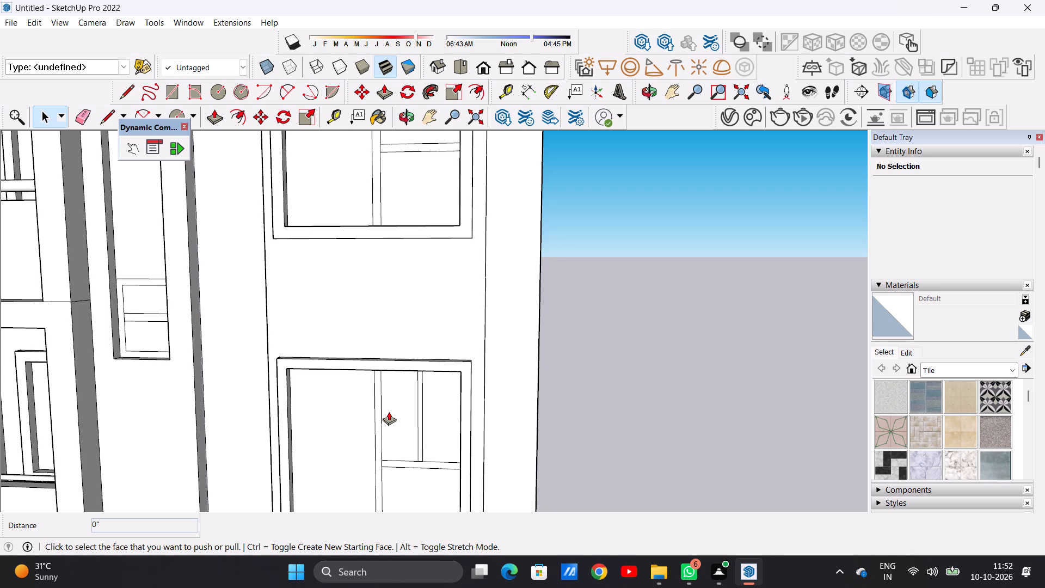
middle_click_drag(408, 414, 347, 415)
scroll(353, 358, "up", 10)
left_click(360, 394)
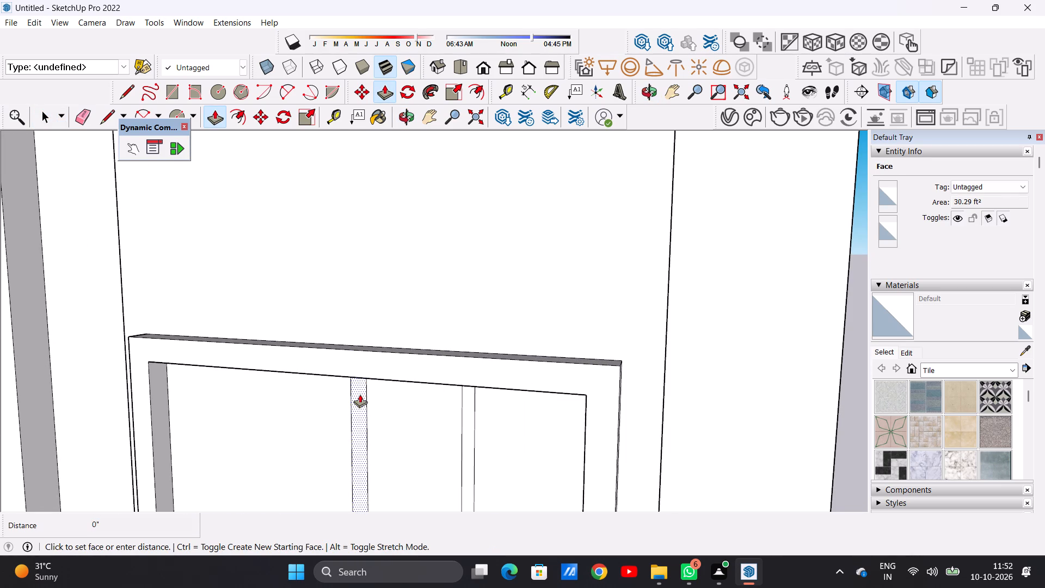
left_click(356, 375)
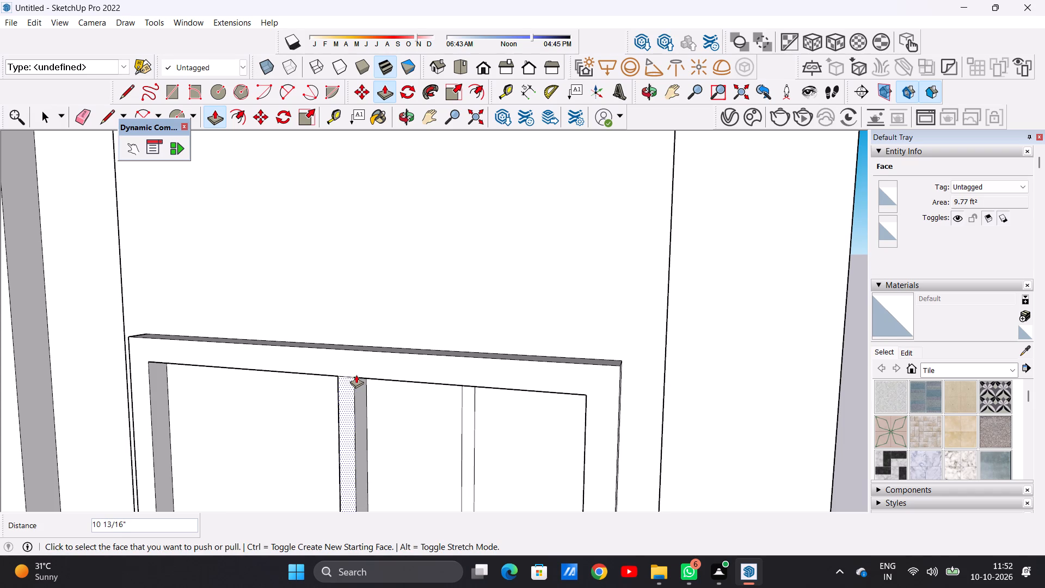
Push/Pull the short vertical bar in the lowest window's upper right-hand pane outward by about 10 13/16".
scroll(374, 382, "down", 8)
scroll(410, 424, "up", 1)
scroll(407, 416, "down", 1)
scroll(405, 415, "up", 11)
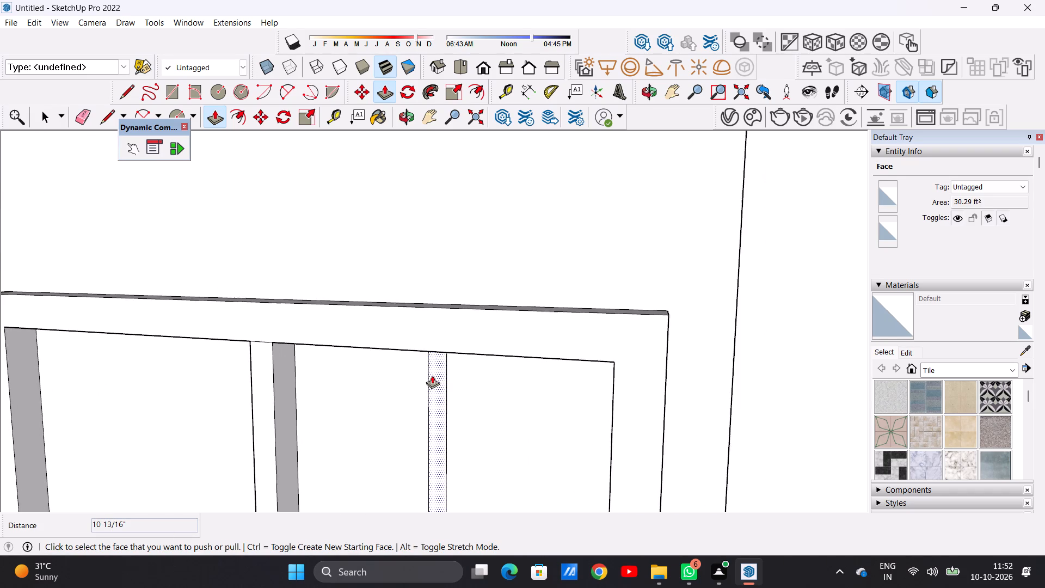
left_click(433, 370)
left_click(432, 348)
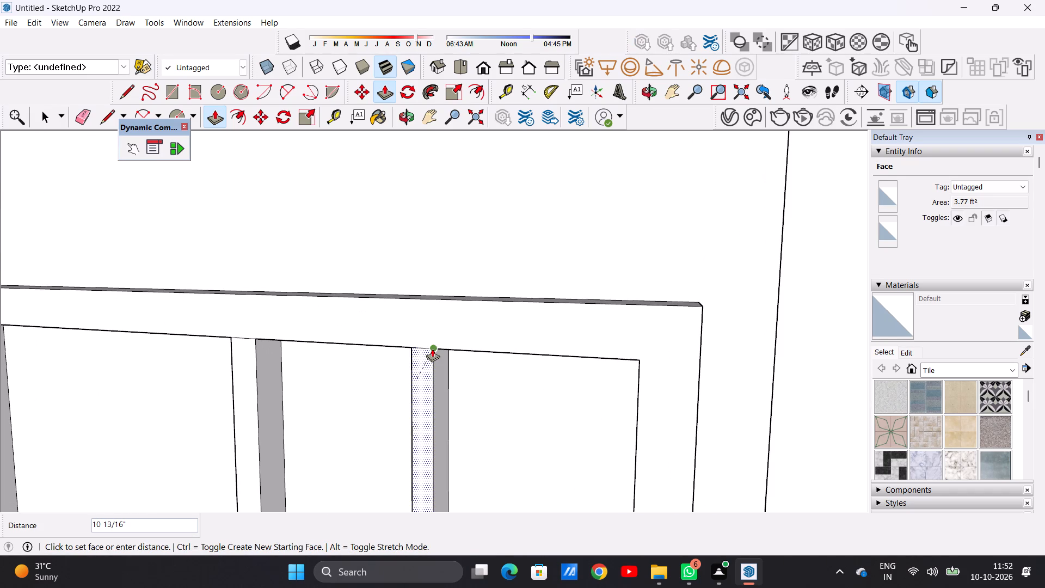
Push/Pull the lowest window's right-hand crossbar outward by about 10 13/16" to meet the mullion's front face.
scroll(465, 480, "down", 9)
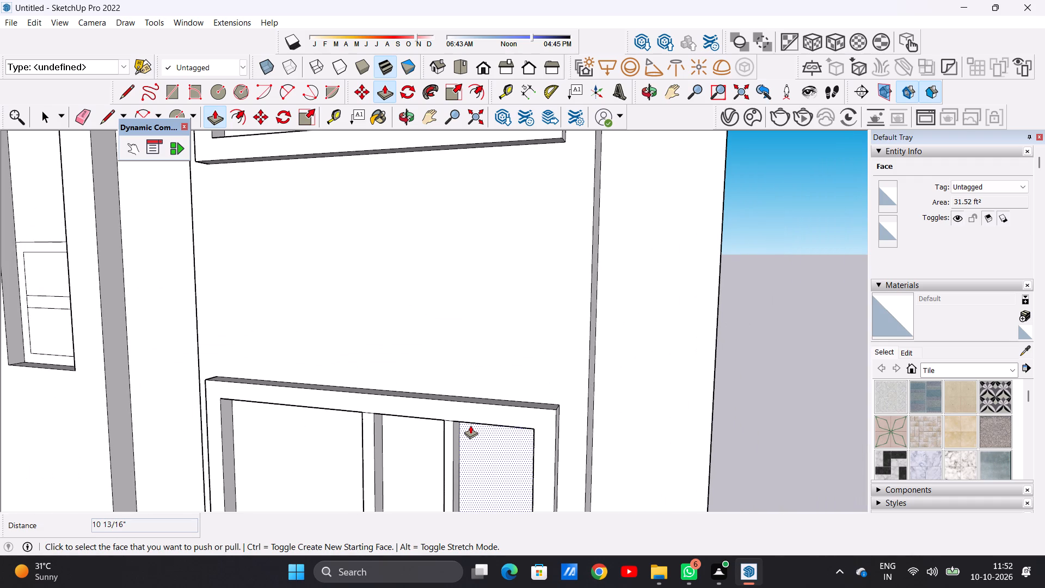
scroll(475, 428, "down", 10)
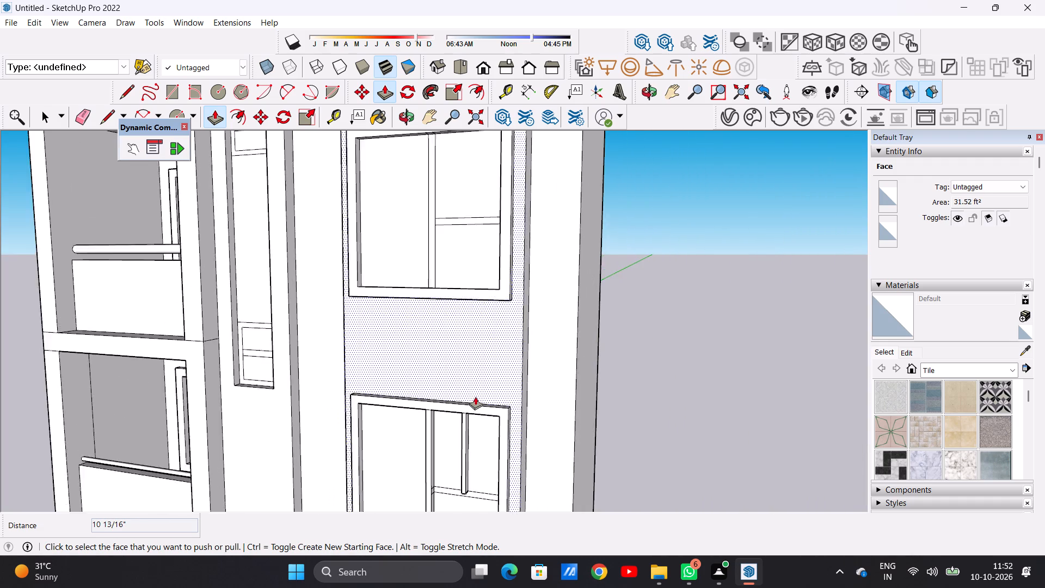
scroll(475, 396, "down", 4)
scroll(454, 476, "up", 11)
scroll(462, 450, "down", 1)
scroll(462, 450, "up", 6)
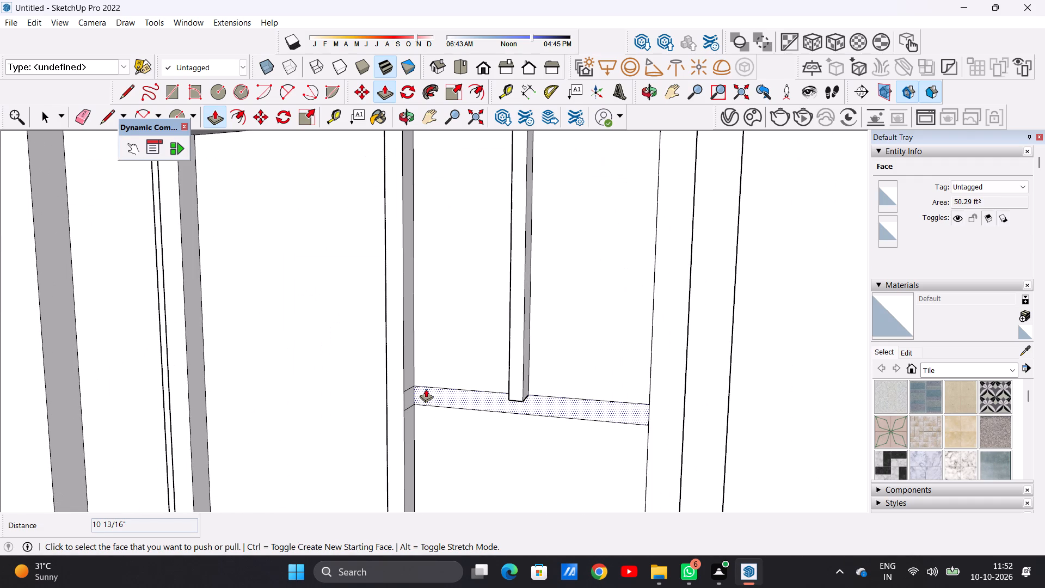
left_click(426, 389)
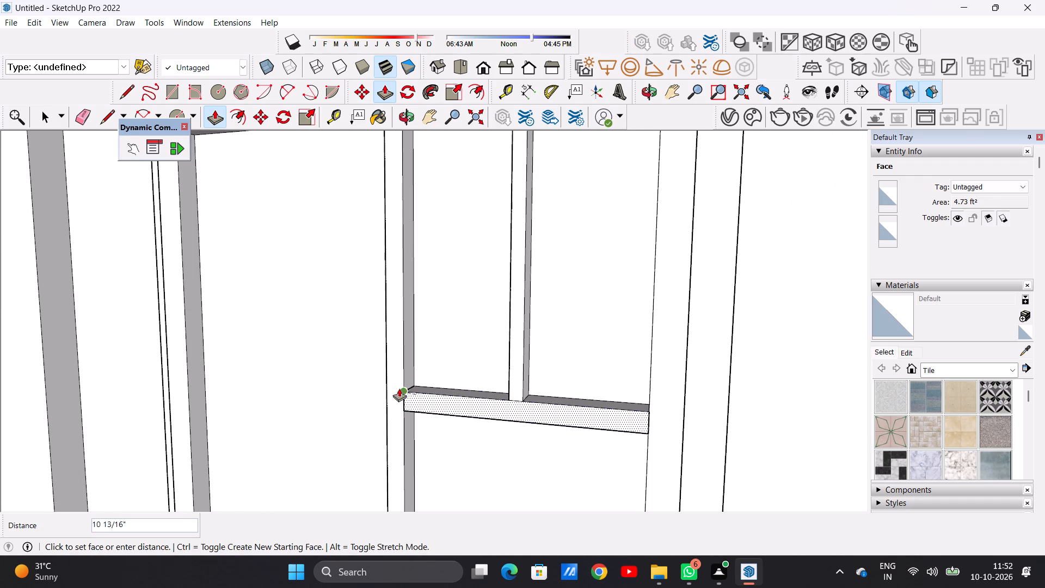
left_click(400, 388)
key("space")
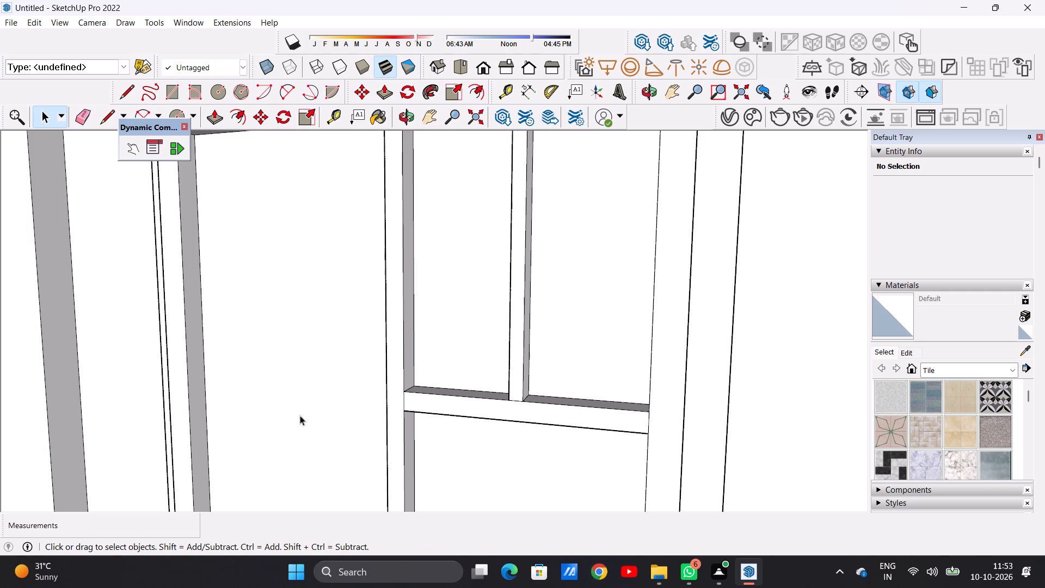
Push/Pull the second window's central mullion outward by about 11 5/16", flush with its frame.
scroll(405, 419, "down", 20)
scroll(405, 419, "down", 4)
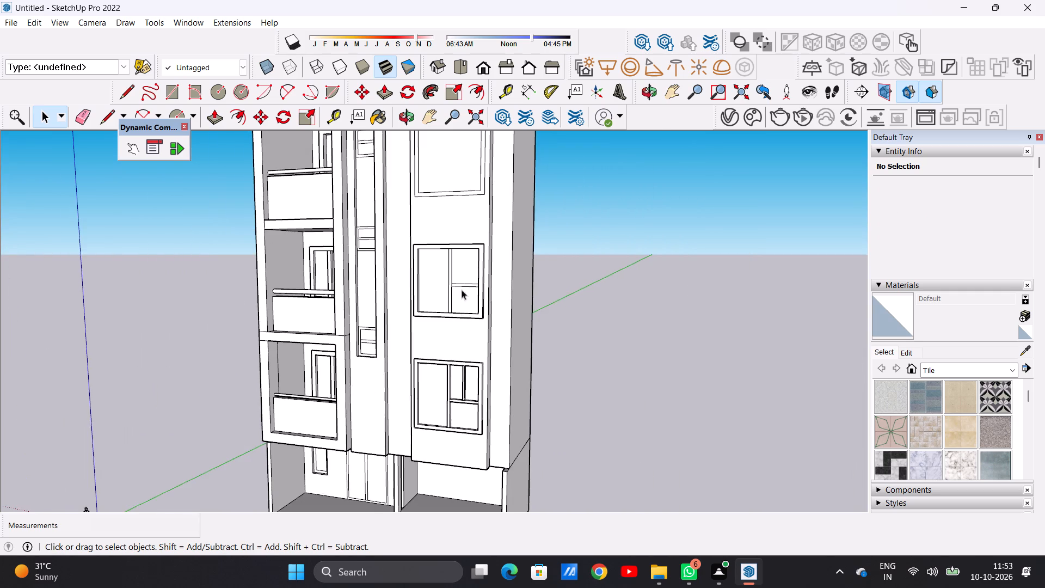
scroll(459, 243, "up", 15)
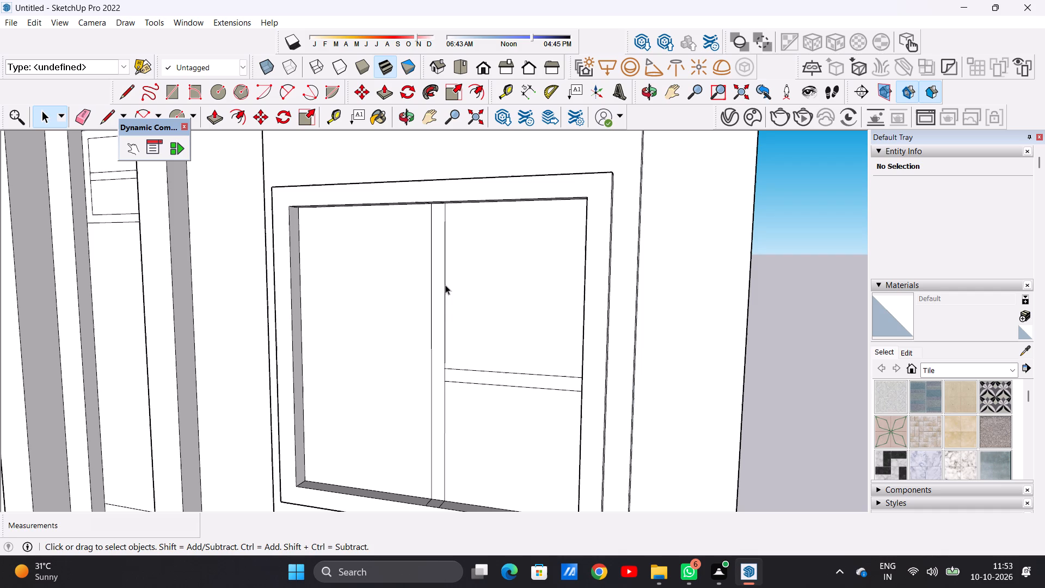
key("p")
scroll(438, 255, "up", 3)
left_click(438, 254)
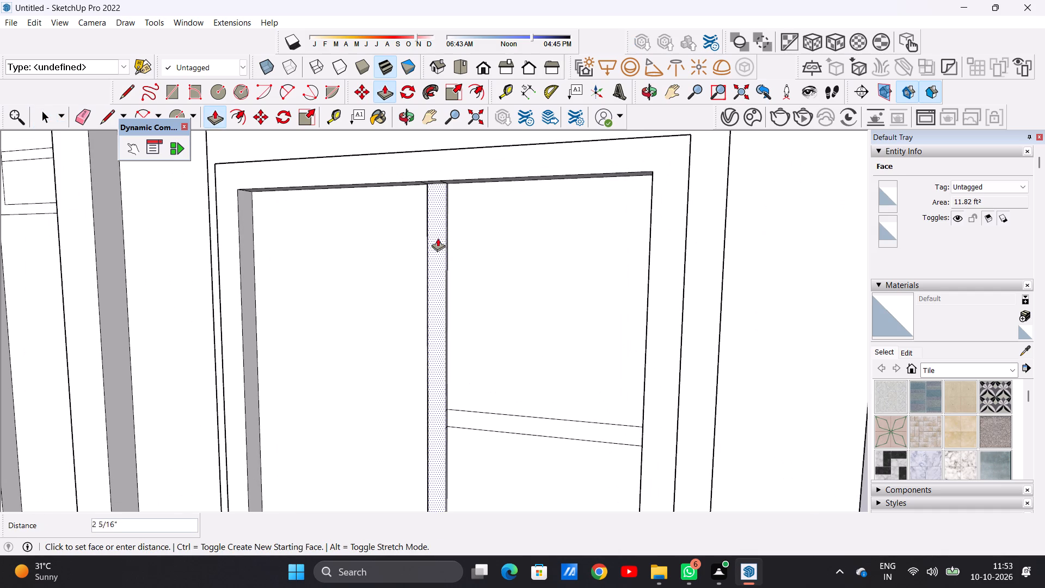
left_click(439, 177)
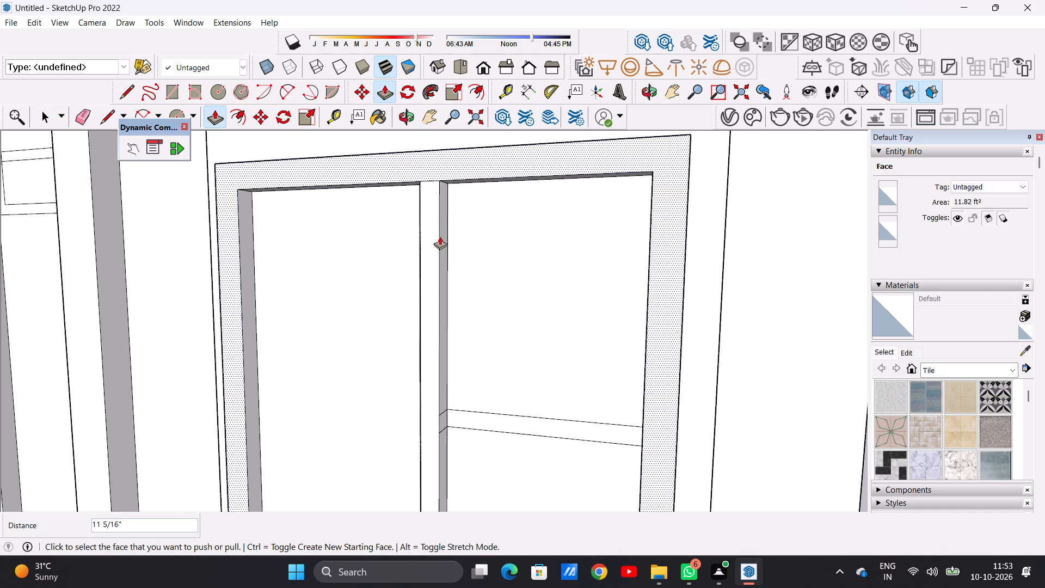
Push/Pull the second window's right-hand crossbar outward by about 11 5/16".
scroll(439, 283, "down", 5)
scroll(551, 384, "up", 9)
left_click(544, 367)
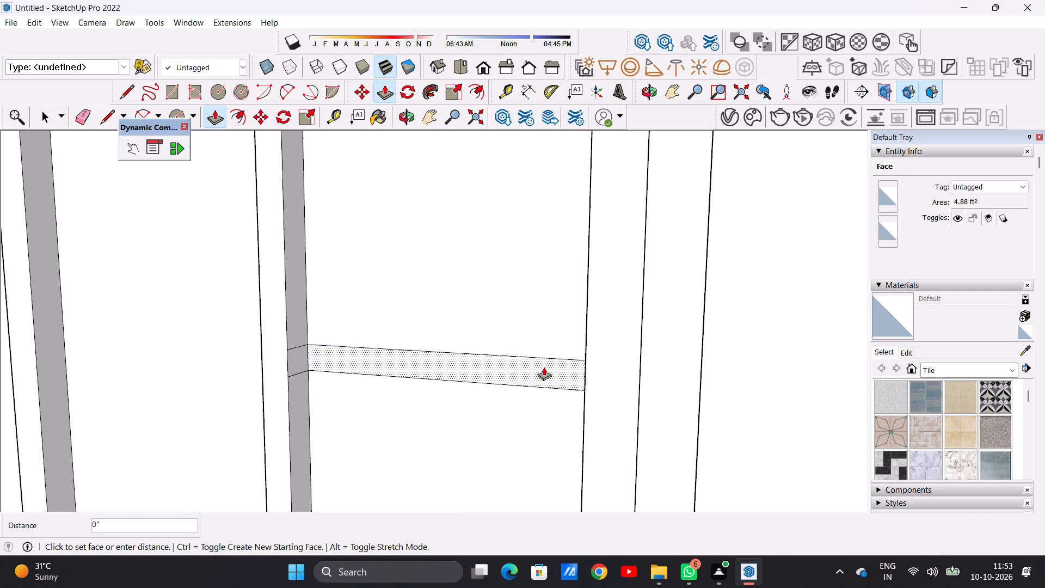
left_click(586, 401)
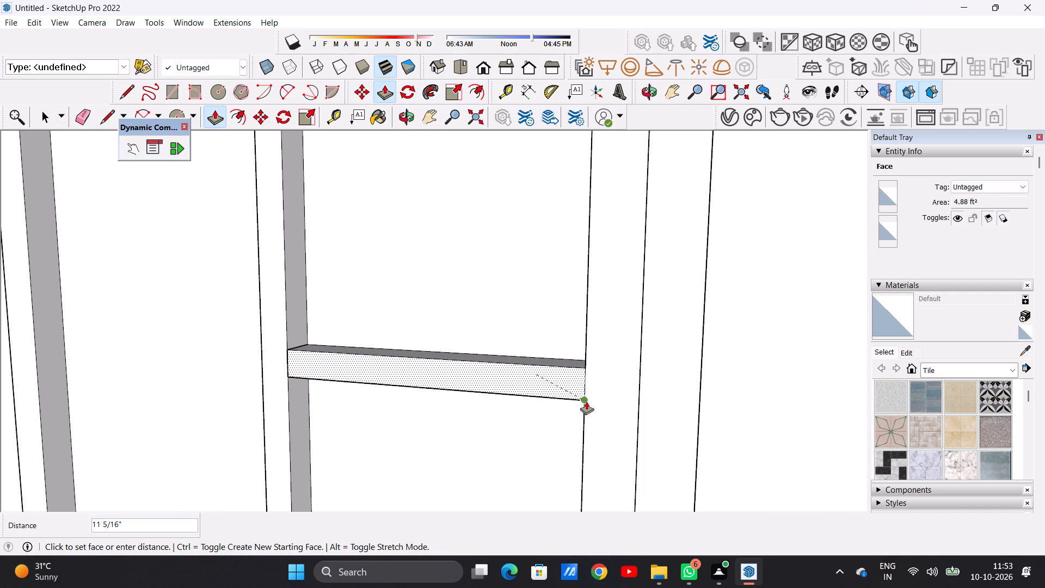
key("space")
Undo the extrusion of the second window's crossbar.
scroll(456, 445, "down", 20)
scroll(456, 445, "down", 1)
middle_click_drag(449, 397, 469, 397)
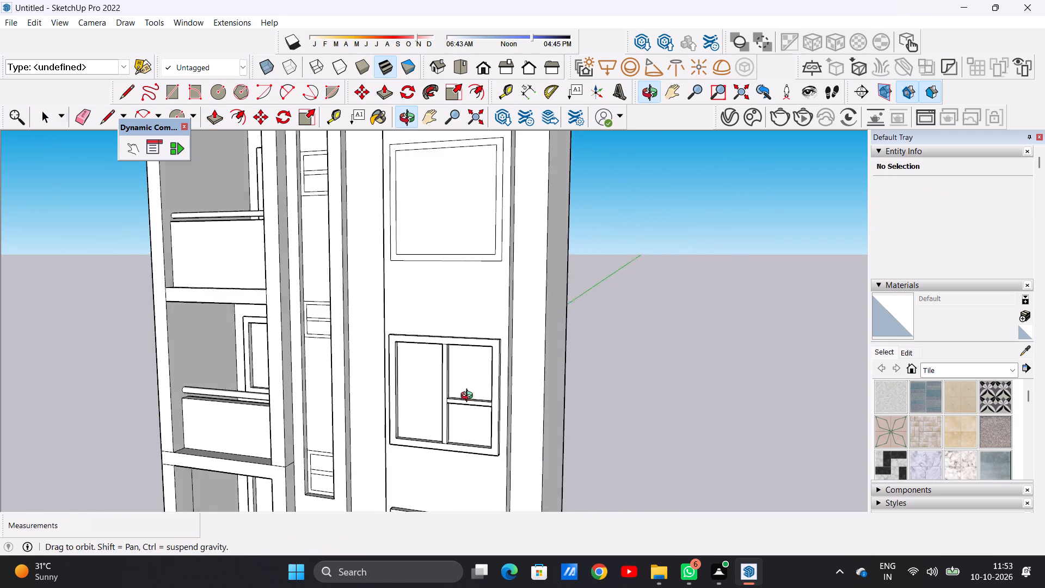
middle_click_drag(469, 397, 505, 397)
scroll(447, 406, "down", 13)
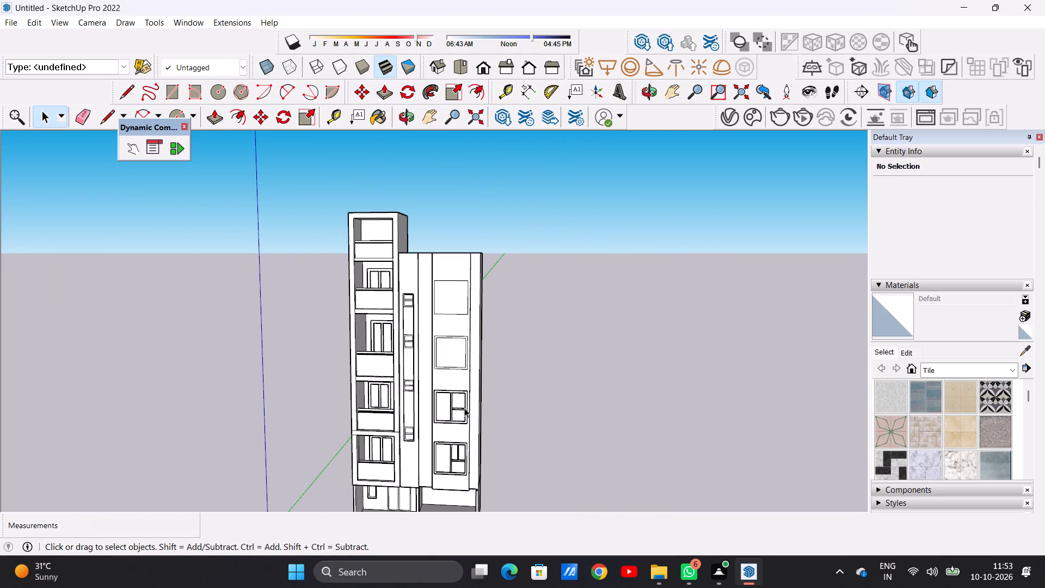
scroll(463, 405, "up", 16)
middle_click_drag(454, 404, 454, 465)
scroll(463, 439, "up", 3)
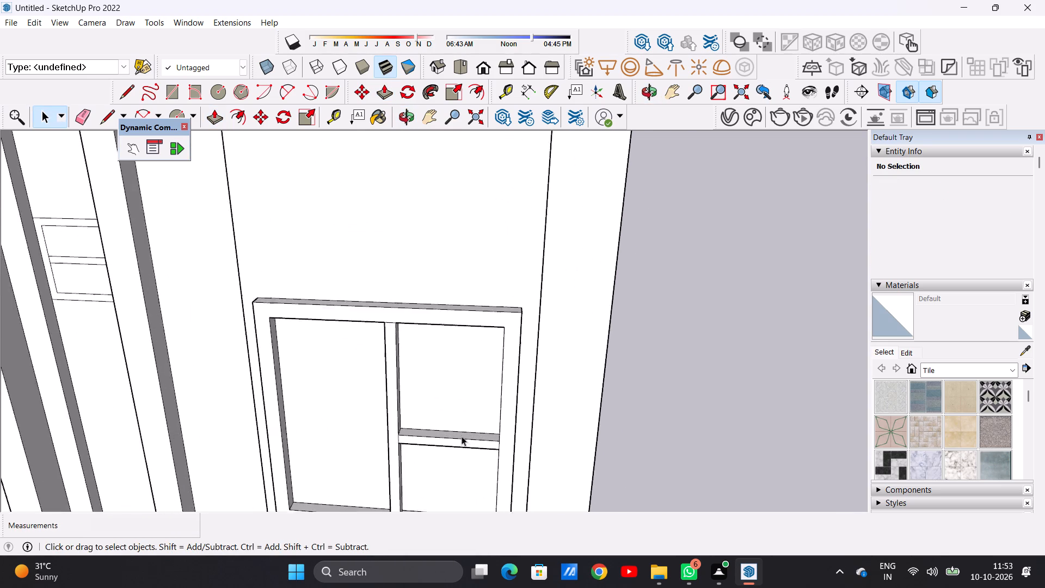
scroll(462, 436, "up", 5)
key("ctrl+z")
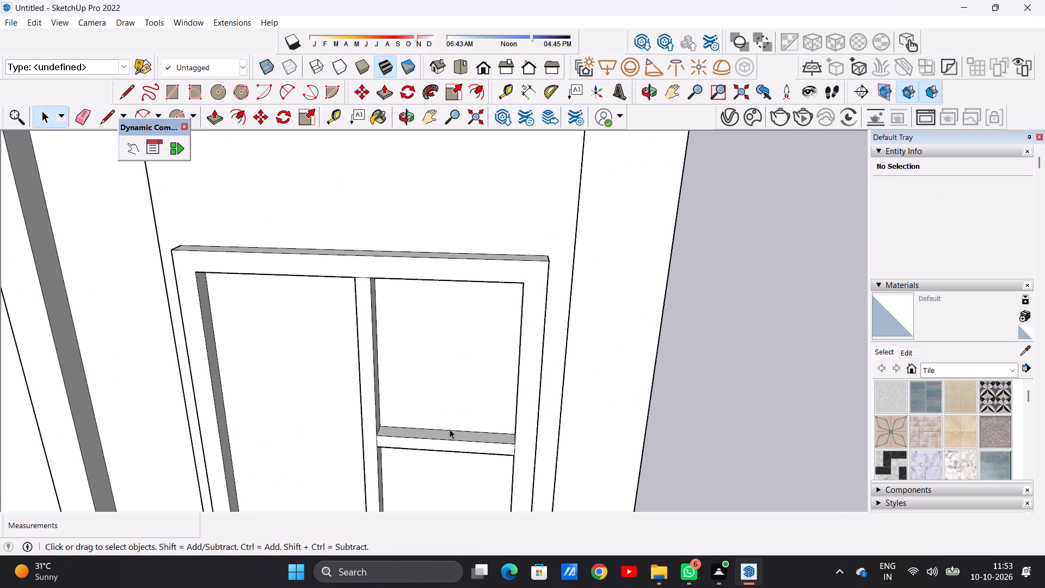
Draw two closely spaced vertical lines about 8' 6 15/16" long from the second window's crossbar to its frame top, outlining a short bar.
middle_click_drag(432, 430, 454, 300)
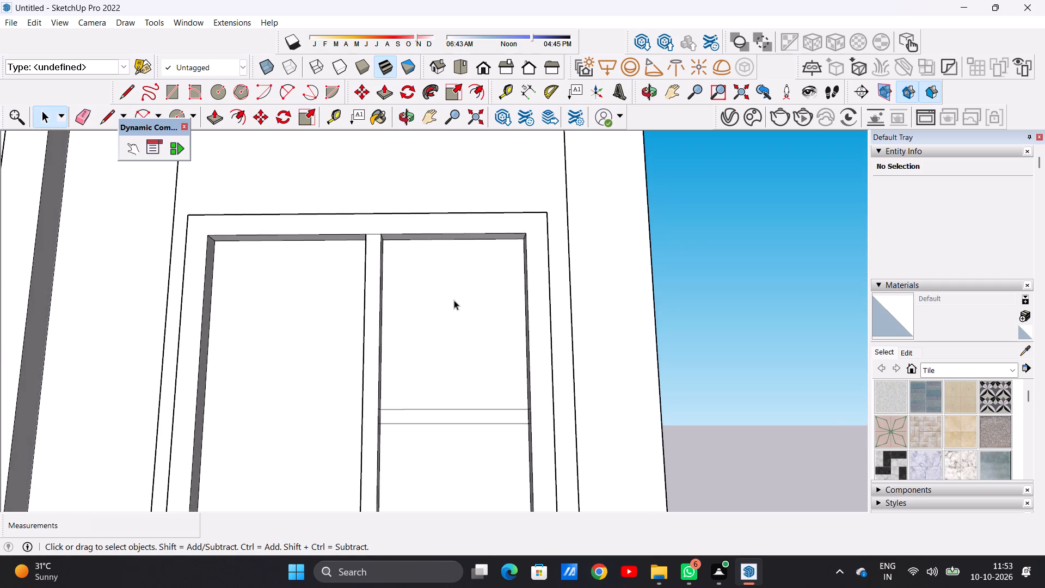
key("l")
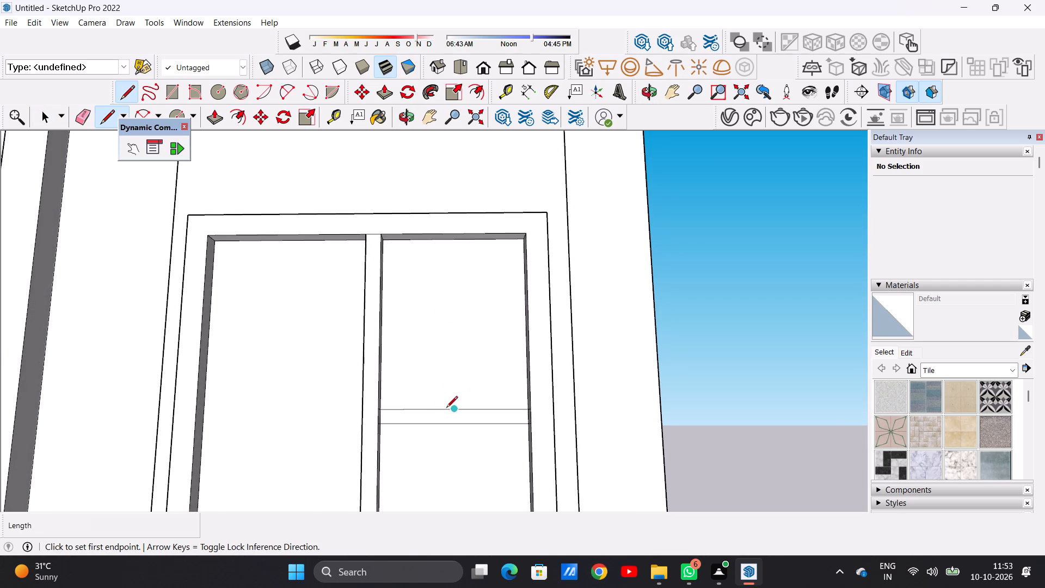
left_click(446, 405)
left_click(446, 411)
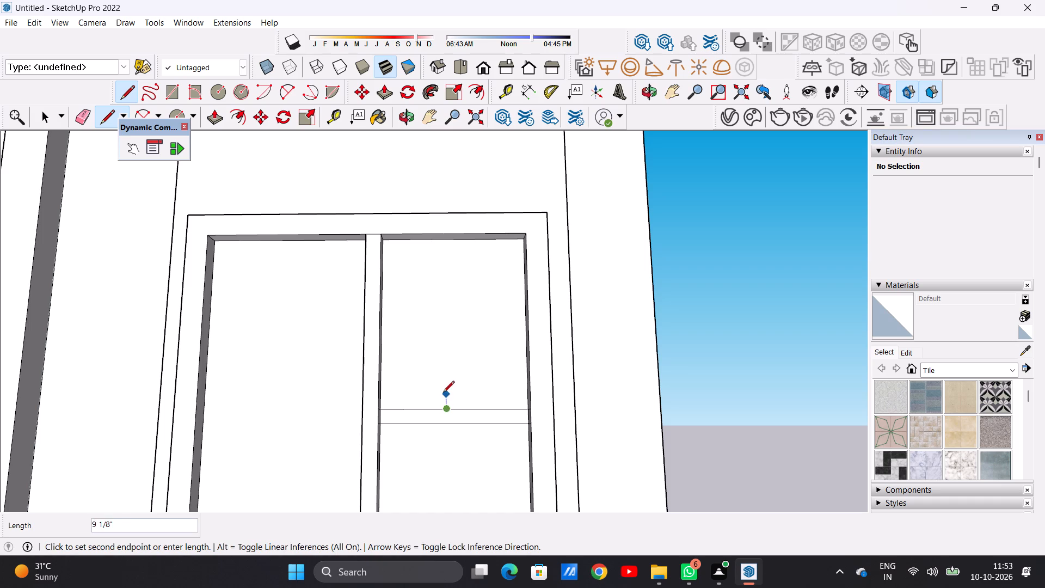
left_click(445, 240)
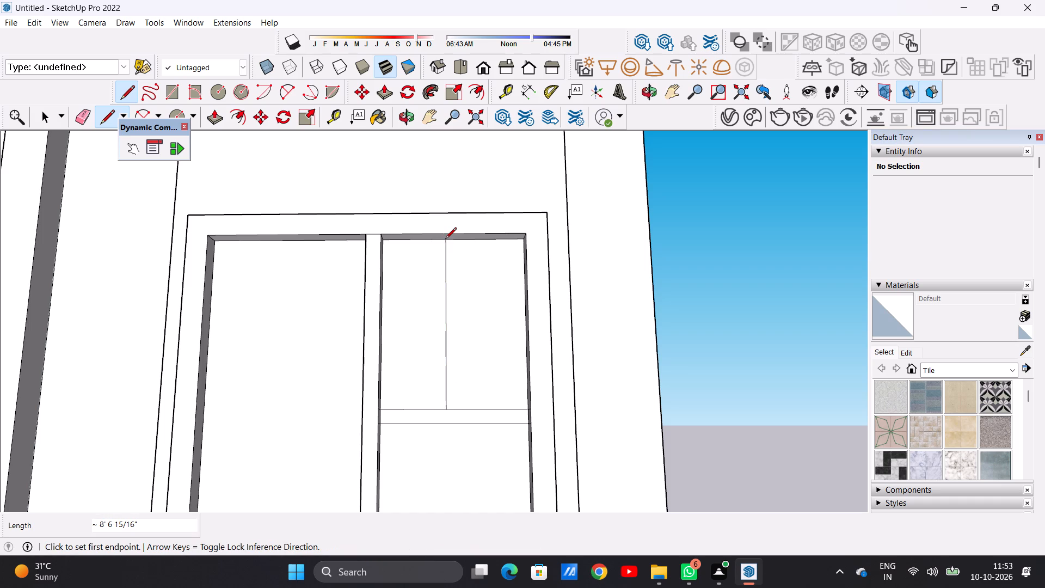
left_click(459, 412)
left_click(461, 241)
key("space")
scroll(463, 348, "down", 7)
middle_click_drag(465, 346, 382, 440)
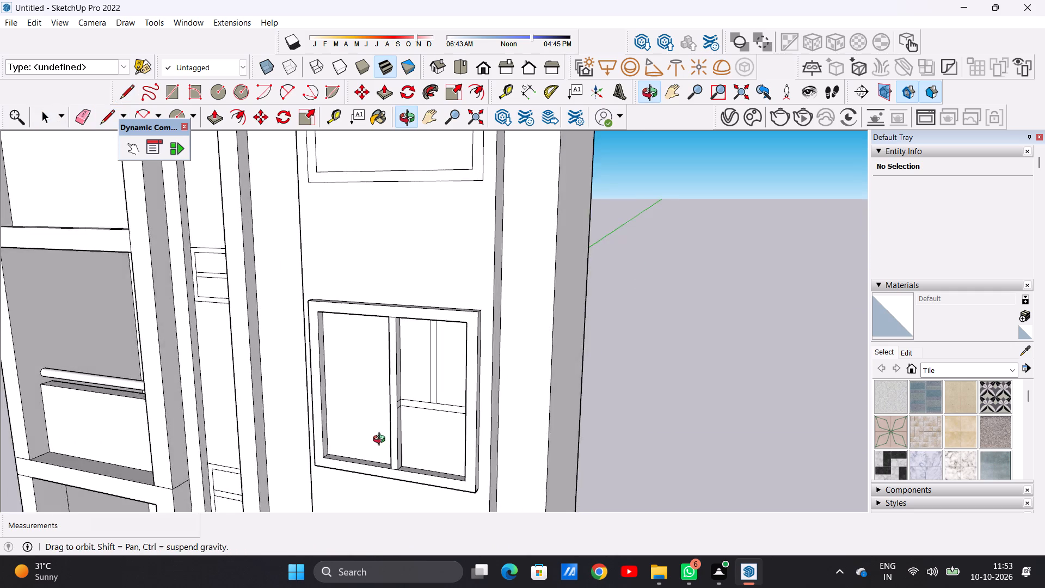
Push/Pull the second window's short vertical bar above the crossbar outward by 11 5/16", flush with its frame.
middle_click_drag(382, 440, 379, 443)
scroll(436, 338, "up", 6)
key("p")
scroll(422, 324, "up", 4)
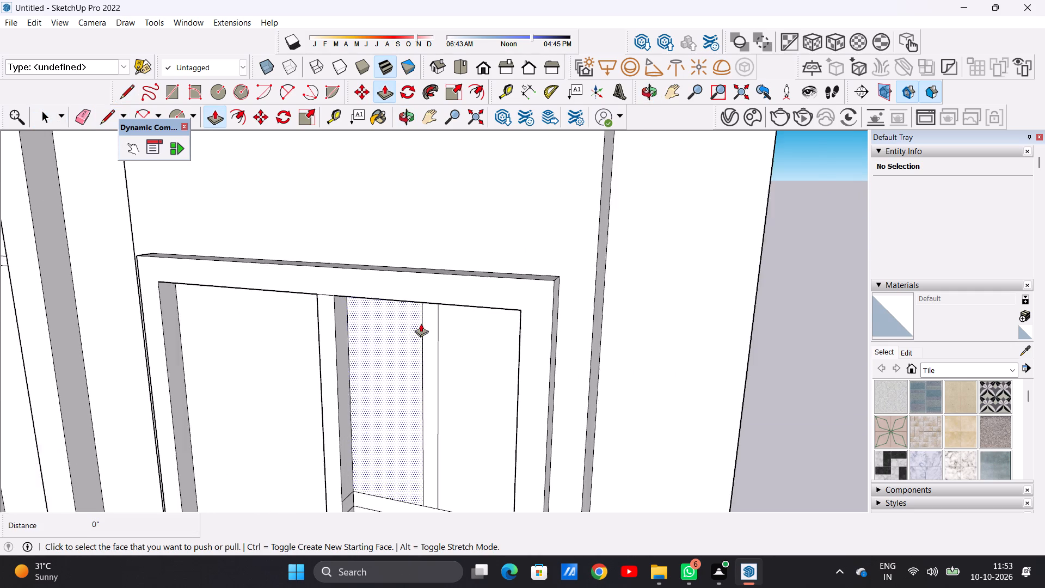
left_click(436, 308)
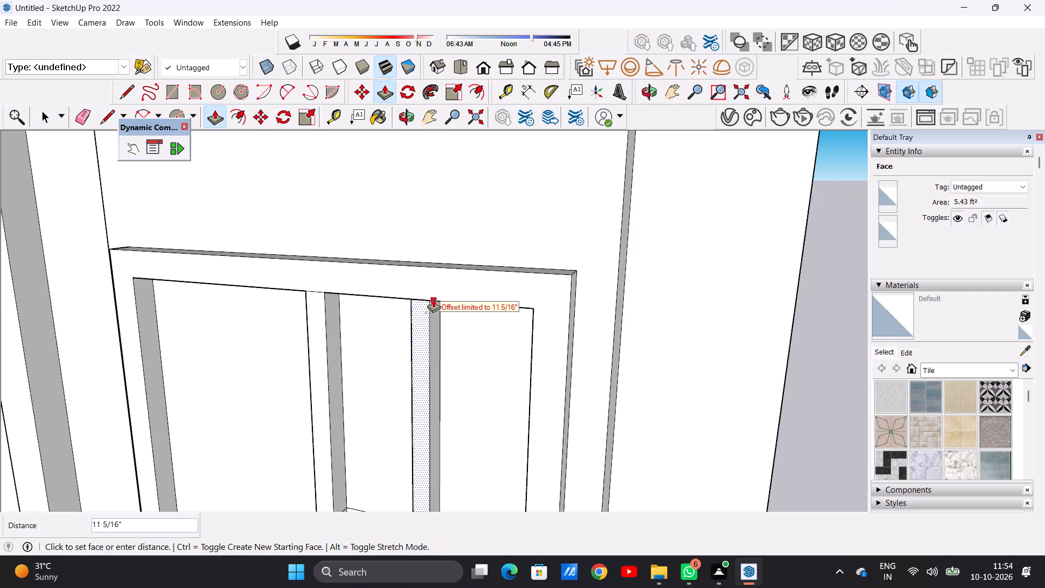
left_click(429, 298)
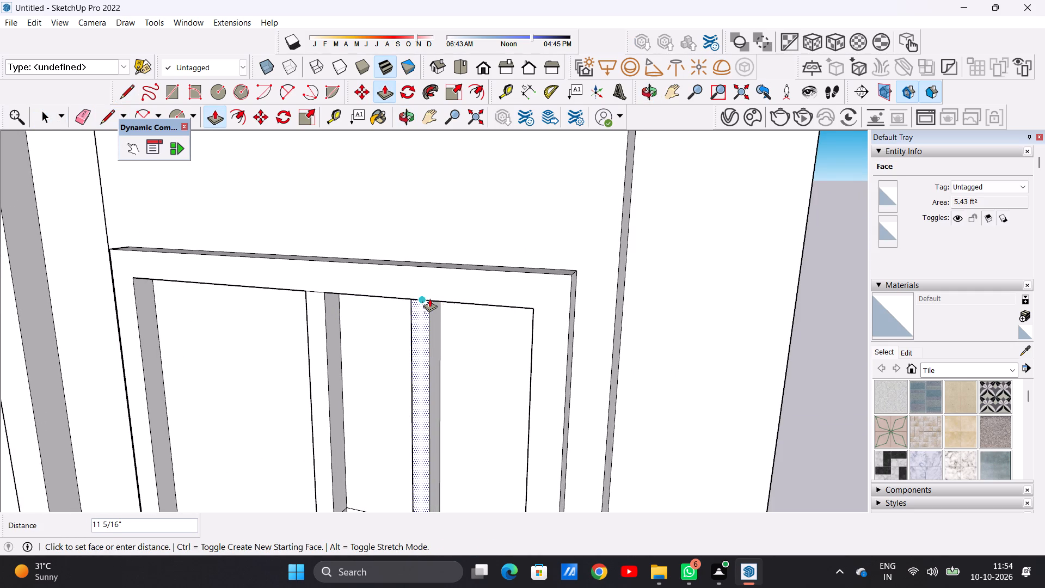
Push/Pull the second window's right-hand crossbar outward by 11 5/16", flush with its frame.
scroll(431, 351, "down", 9)
scroll(456, 426, "up", 2)
scroll(456, 426, "down", 1)
scroll(456, 426, "up", 10)
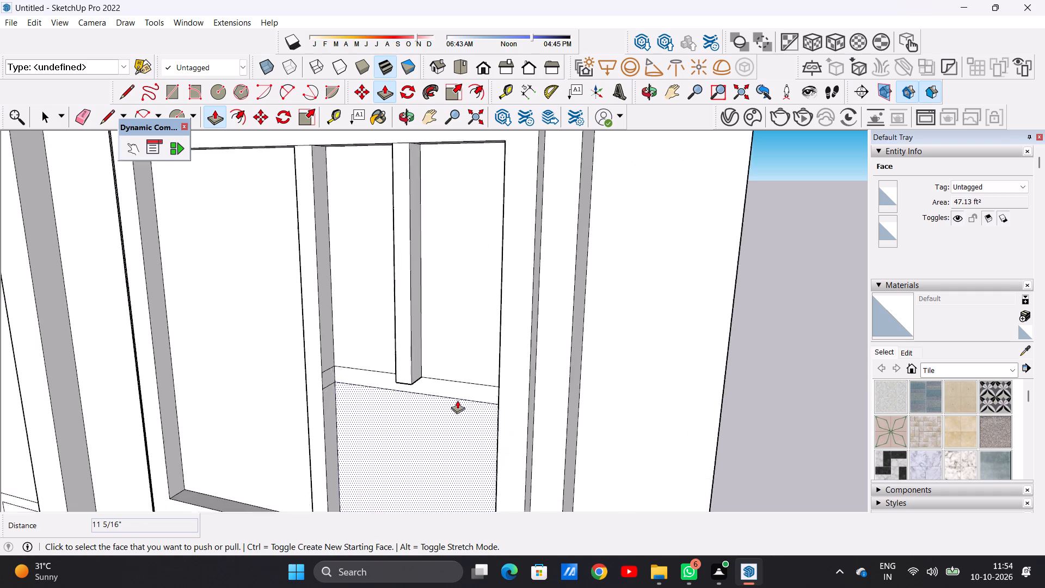
scroll(457, 400, "up", 3)
left_click(470, 372)
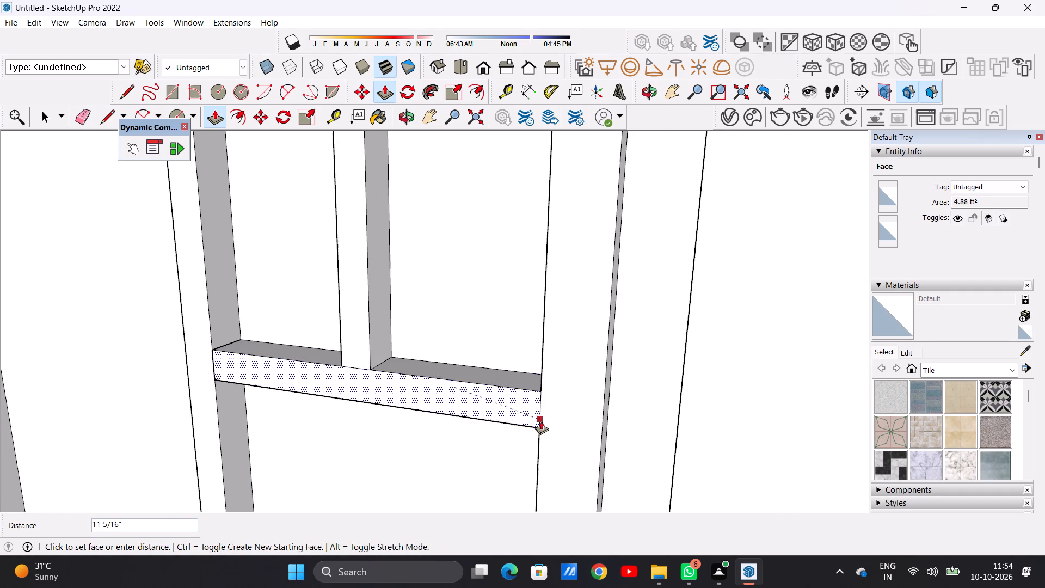
left_click(540, 428)
key("space")
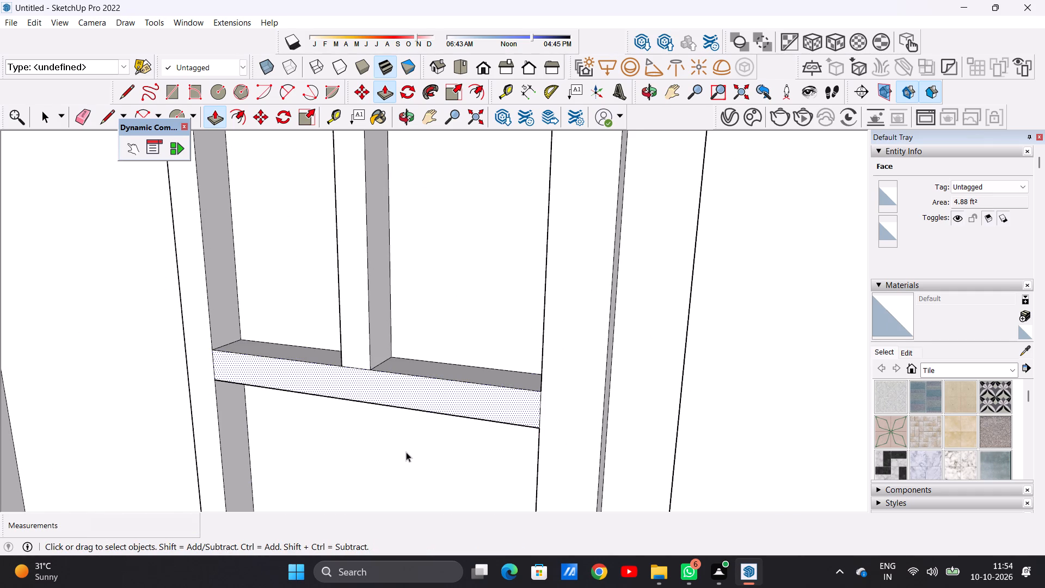
Draw two closely spaced vertical lines about 16' 1/16" long inside the third window's inner outline, forming a central mullion.
scroll(406, 452, "down", 20)
scroll(406, 452, "down", 17)
middle_click_drag(402, 424, 496, 407)
scroll(432, 333, "up", 16)
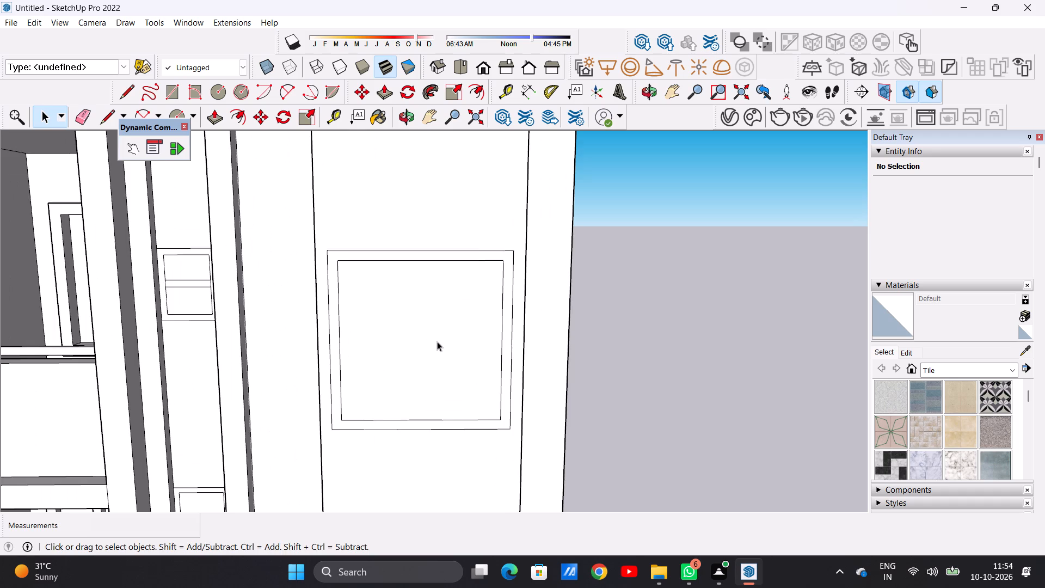
middle_click_drag(437, 341, 445, 335)
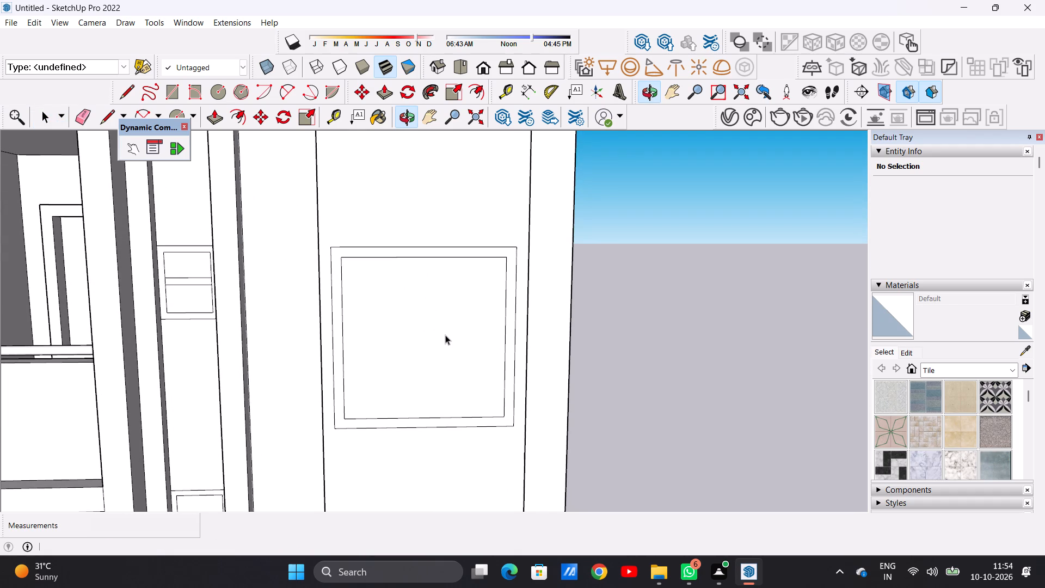
key("l")
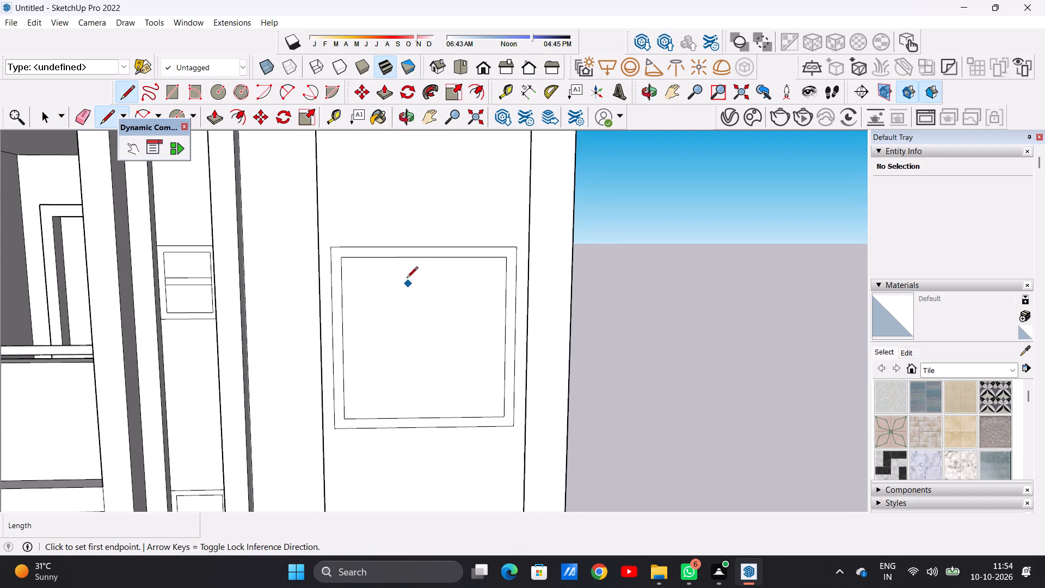
left_click(422, 416)
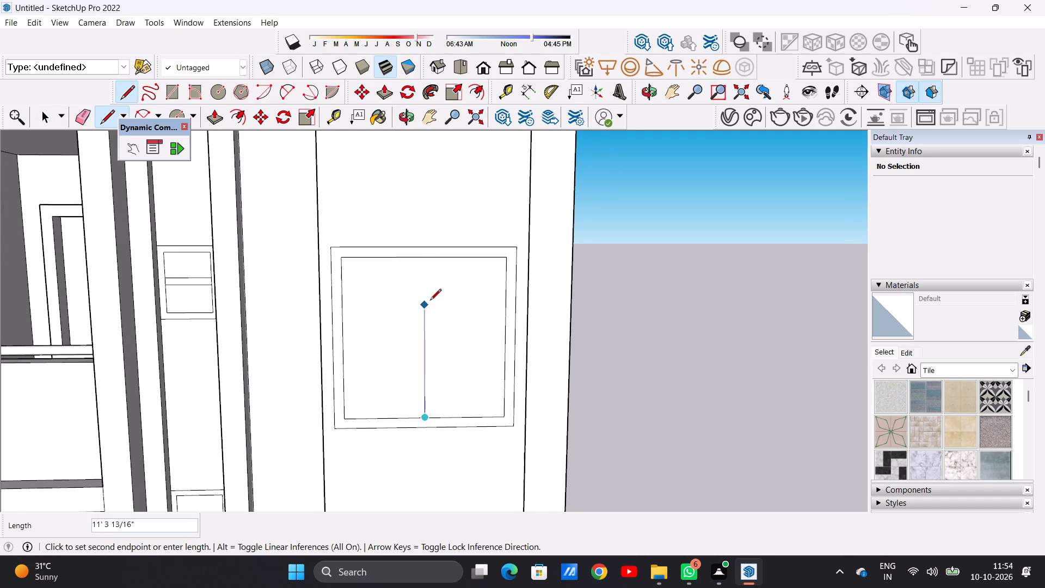
left_click(426, 258)
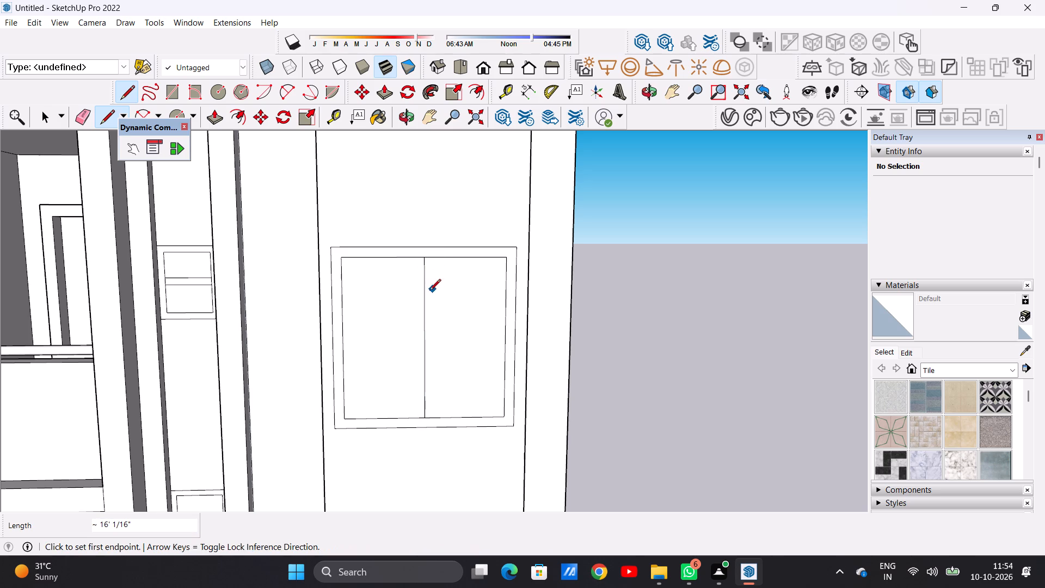
scroll(369, 368, "down", 12)
scroll(418, 369, "up", 8)
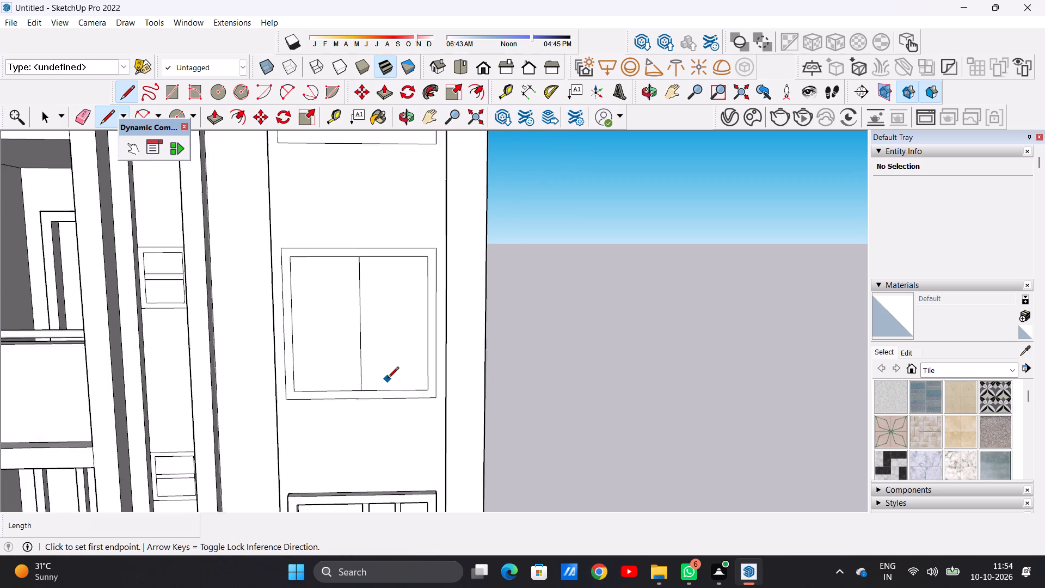
scroll(388, 379, "up", 3)
scroll(377, 381, "down", 8)
scroll(375, 389, "up", 11)
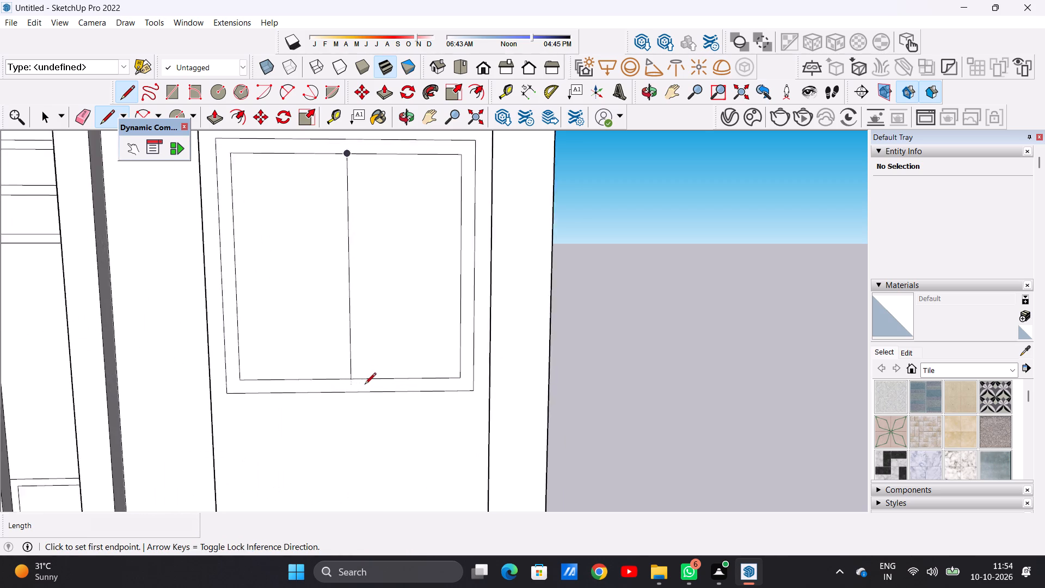
scroll(365, 385, "up", 5)
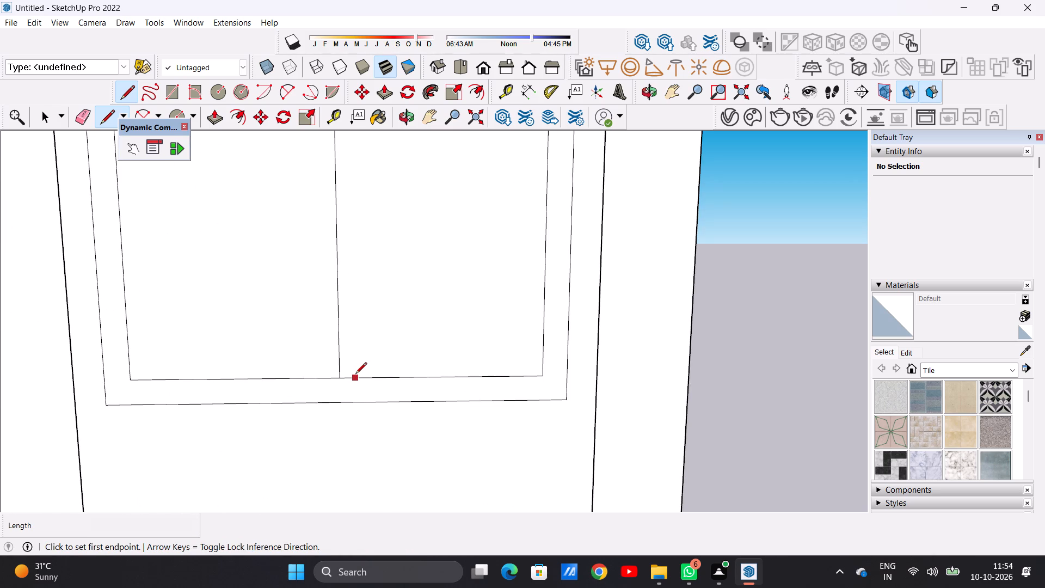
left_click(355, 375)
scroll(353, 345, "down", 11)
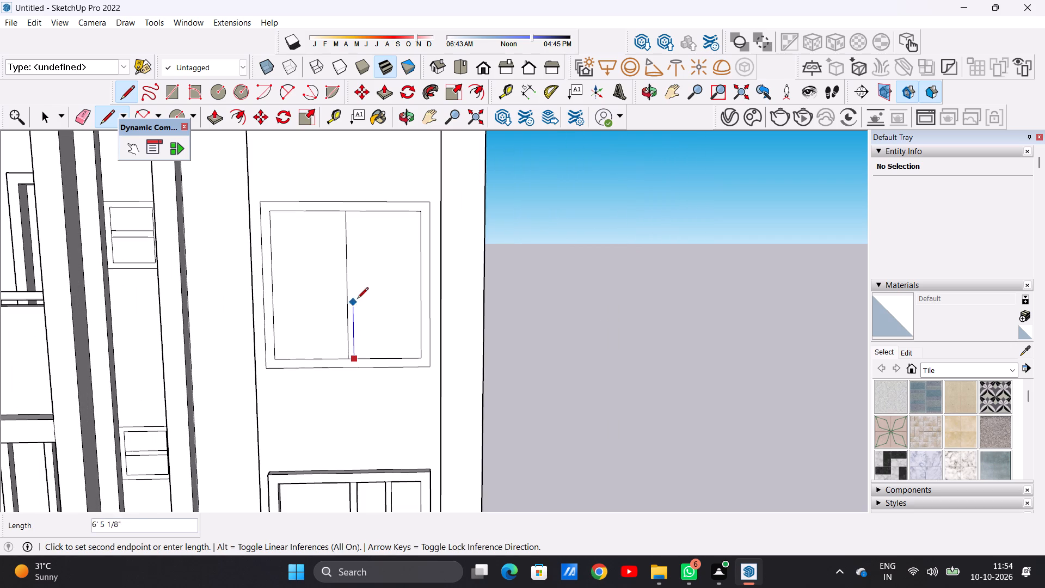
left_click(355, 212)
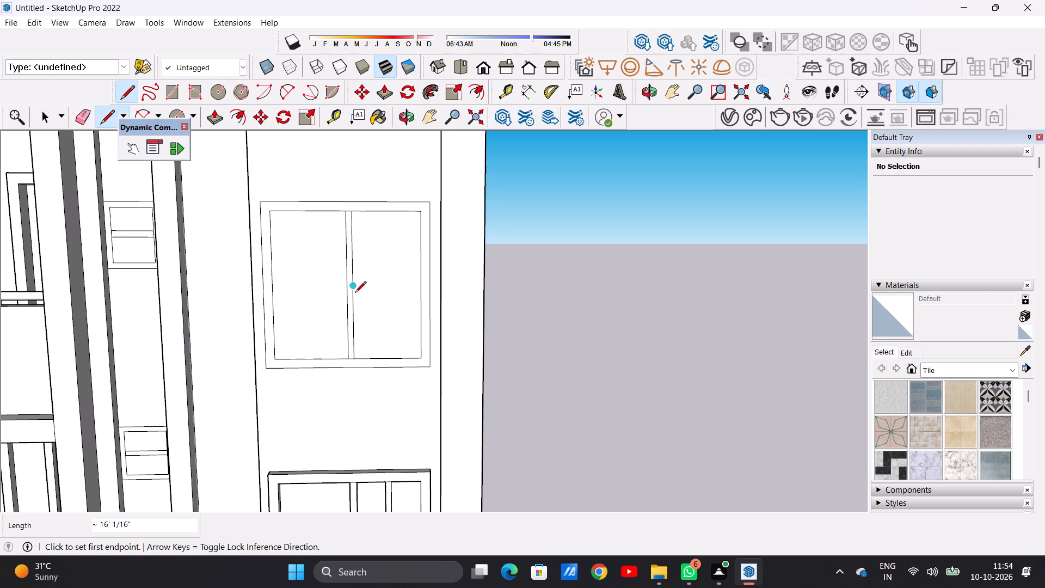
Draw two closely spaced horizontal lines about 7' 4 11/16" long from the third window's mullion to its right inner edge, outlining a crossbar.
left_click(355, 296)
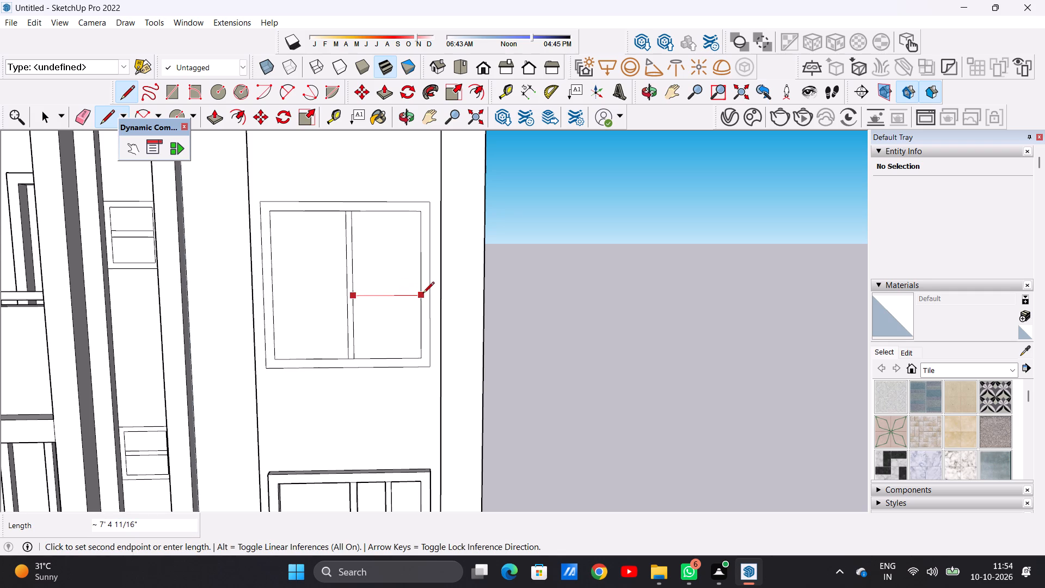
left_click(423, 294)
scroll(352, 298, "down", 6)
scroll(370, 319, "up", 2)
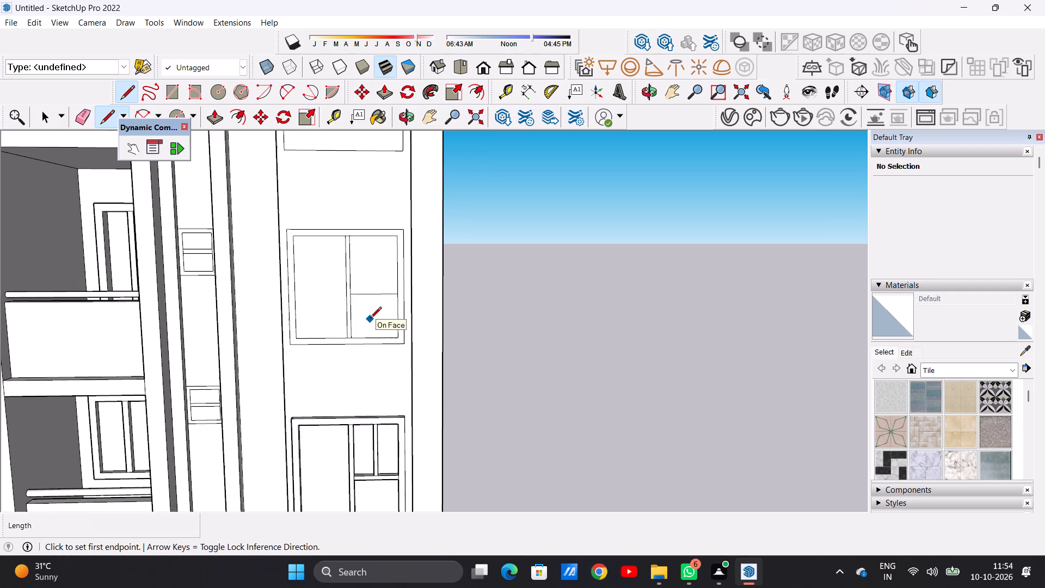
scroll(370, 319, "up", 5)
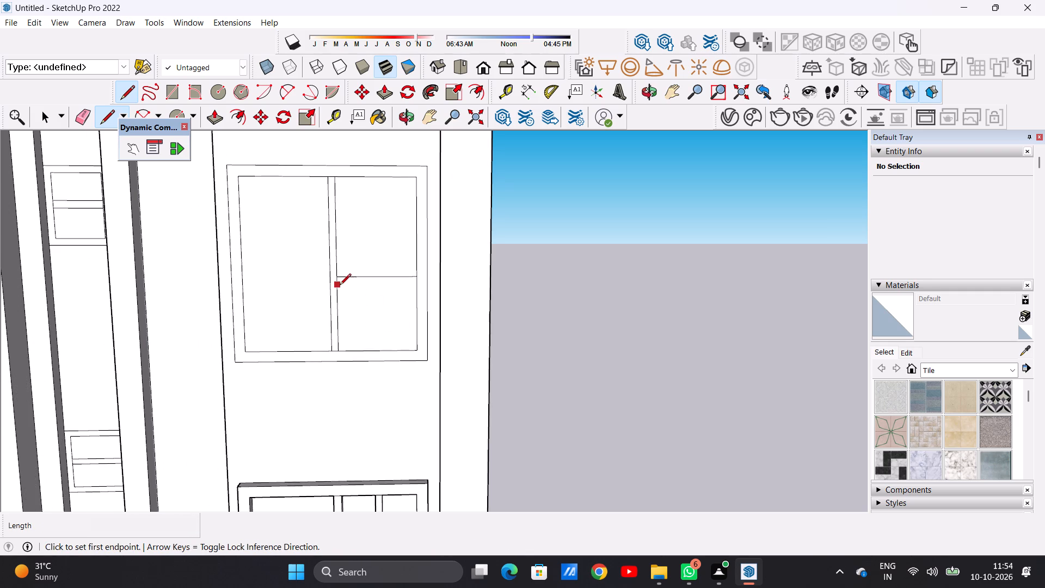
scroll(361, 323, "down", 16)
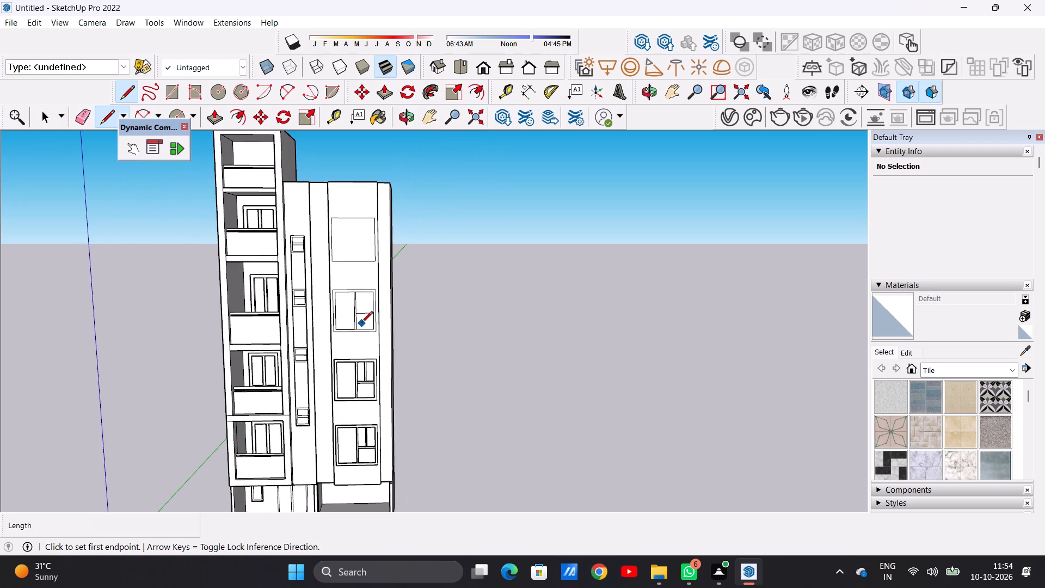
scroll(361, 323, "up", 20)
scroll(361, 323, "up", 6)
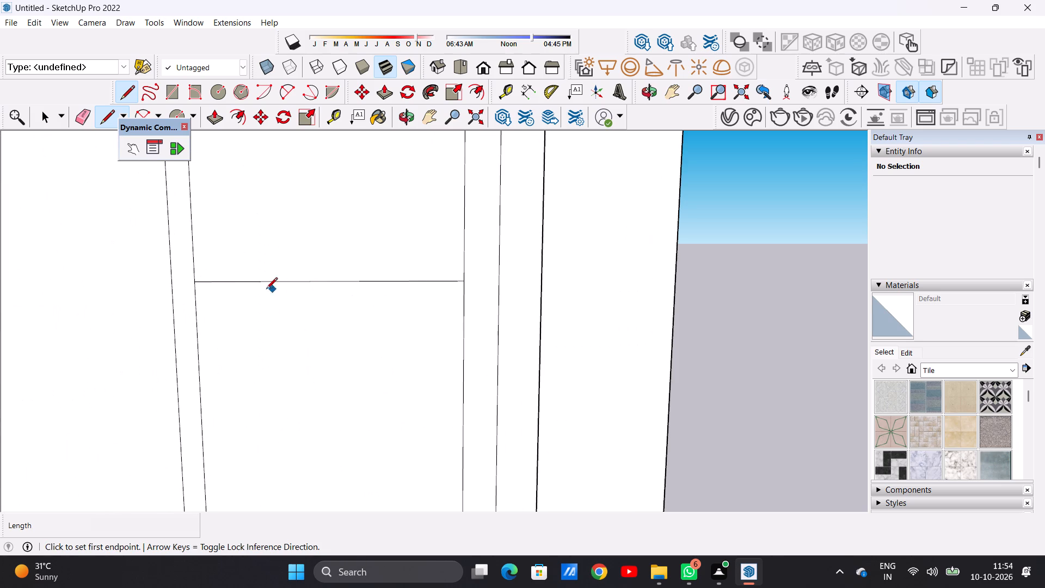
left_click(198, 302)
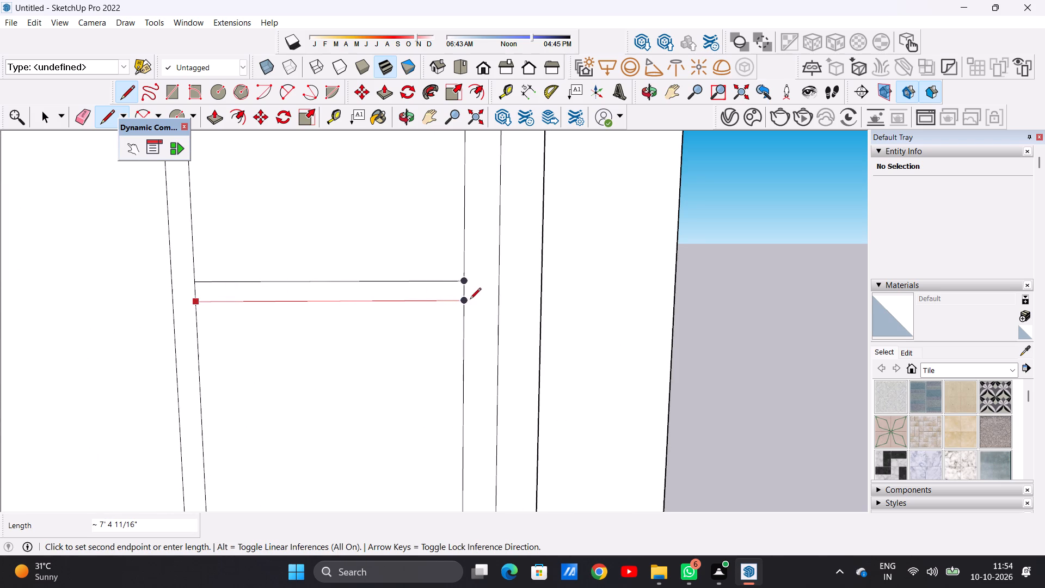
left_click(463, 300)
key("space")
scroll(398, 340, "down", 20)
scroll(398, 340, "down", 1)
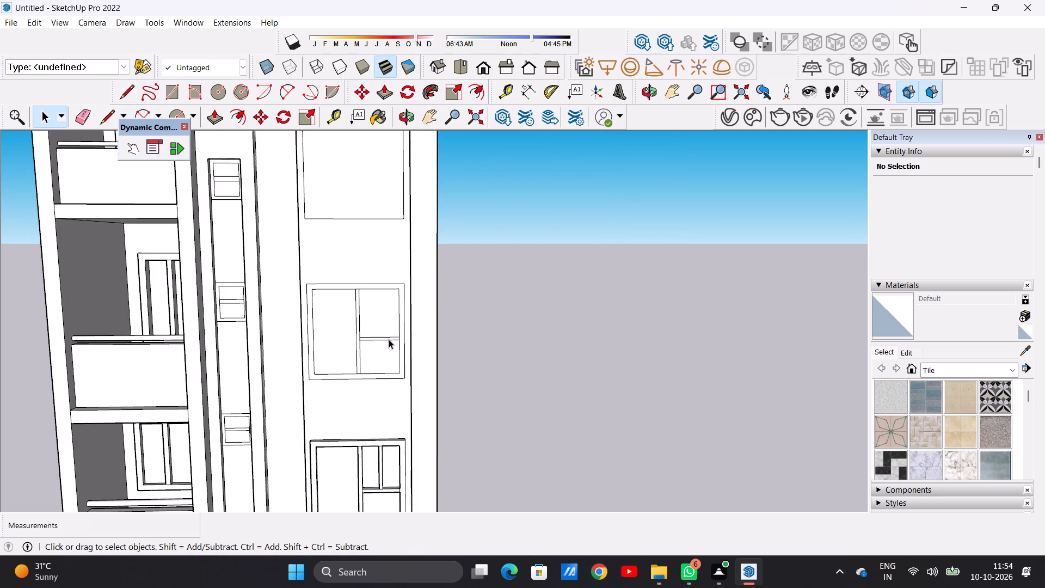
Draw two closely spaced vertical lines about 9' 1/2" long from the third window's inner top edge to its crossbar, outlining a short bar.
key("l")
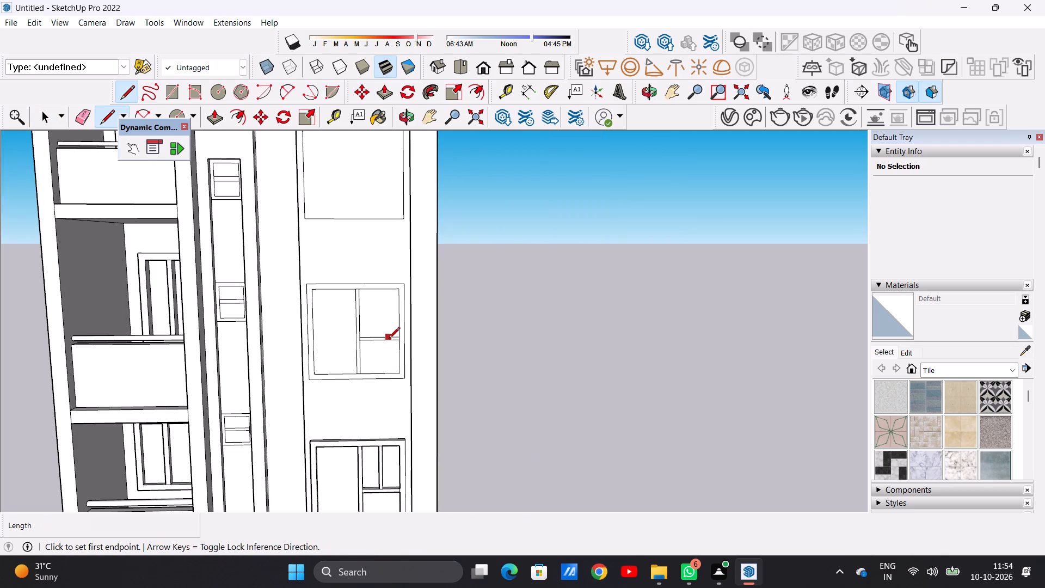
scroll(388, 327, "up", 11)
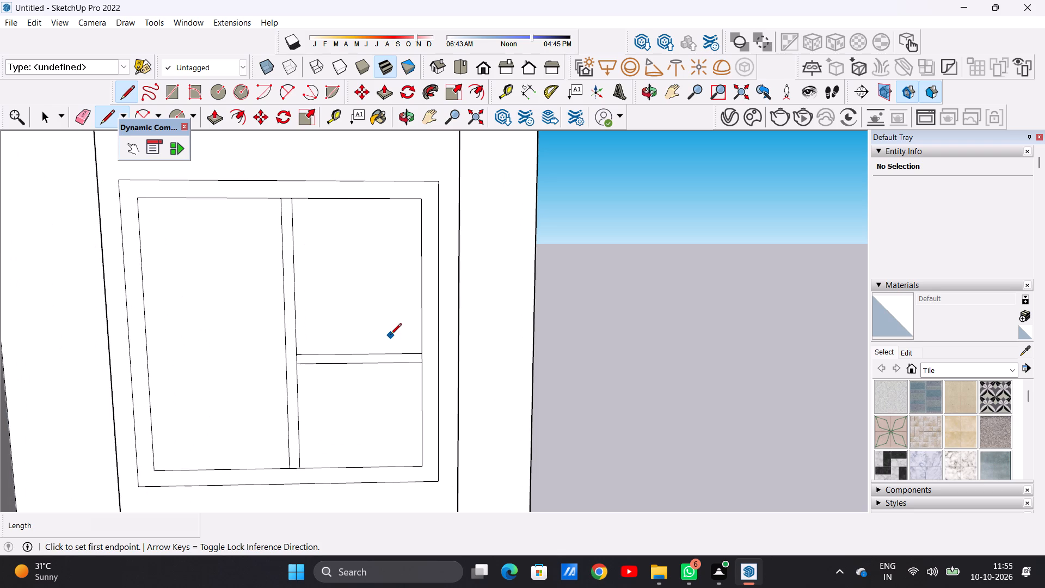
scroll(390, 339, "down", 6)
scroll(387, 350, "up", 11)
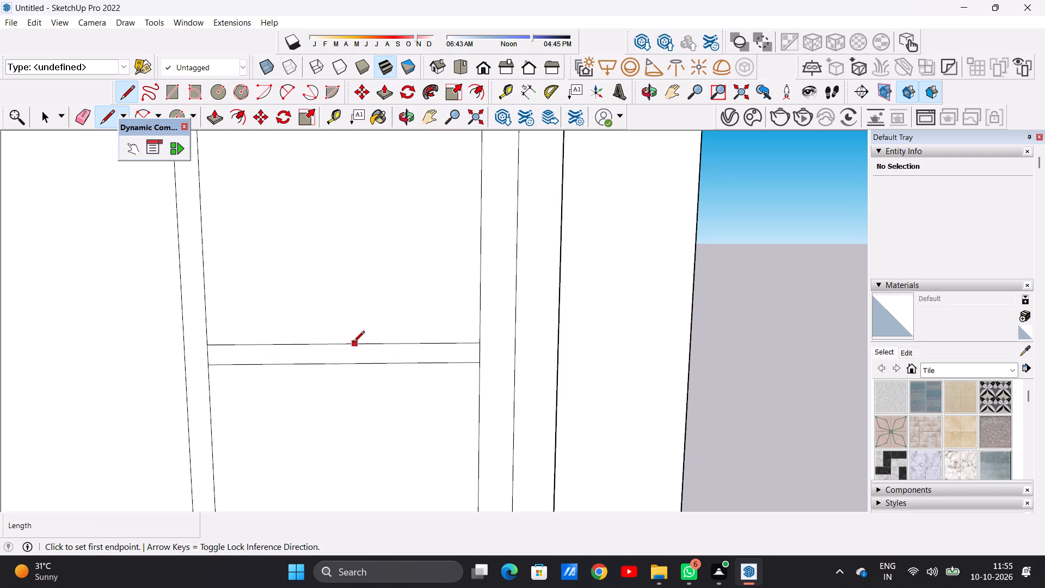
scroll(350, 352, "down", 11)
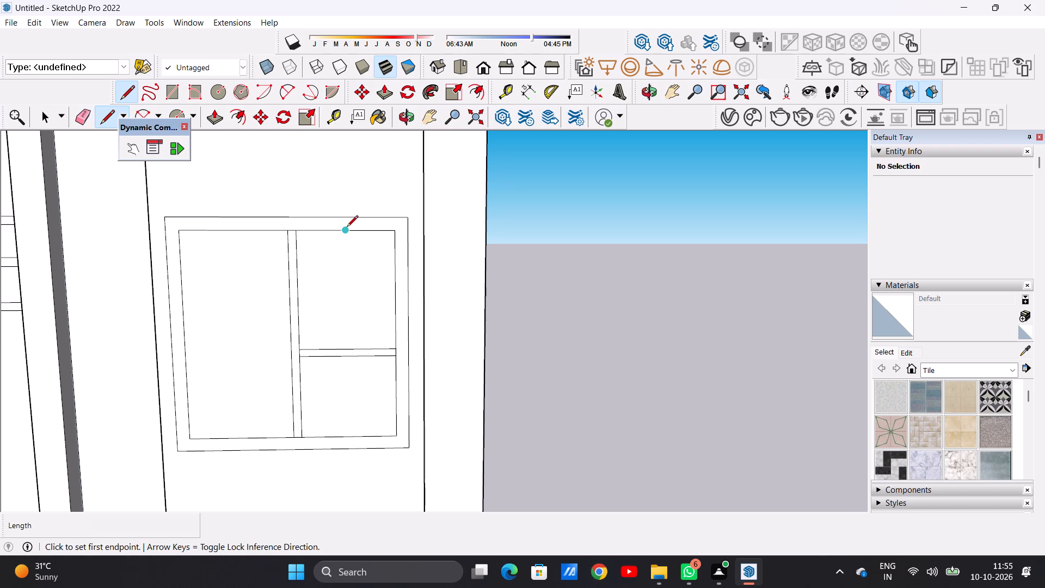
scroll(349, 247, "up", 8)
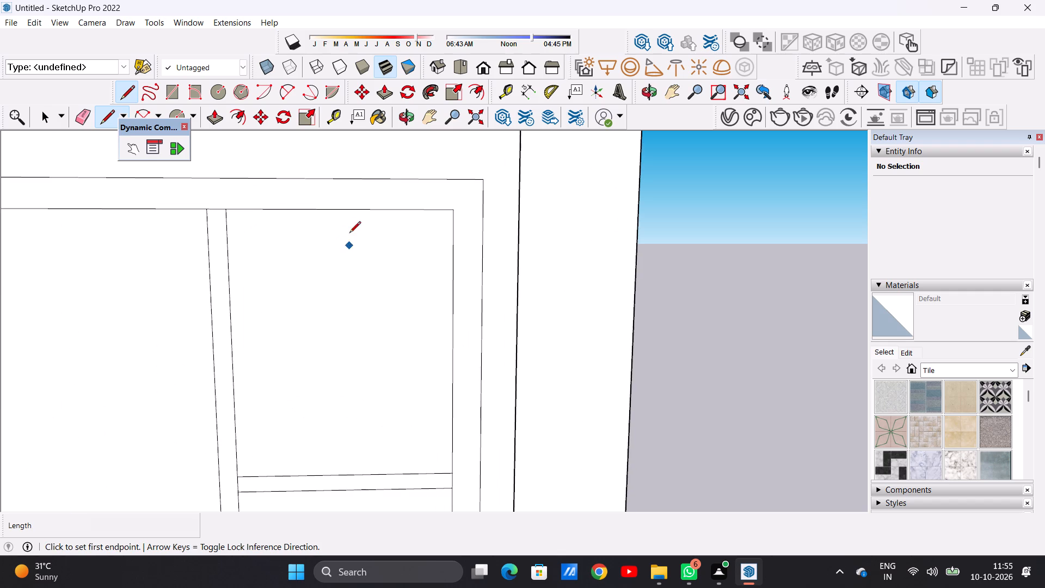
left_click(330, 210)
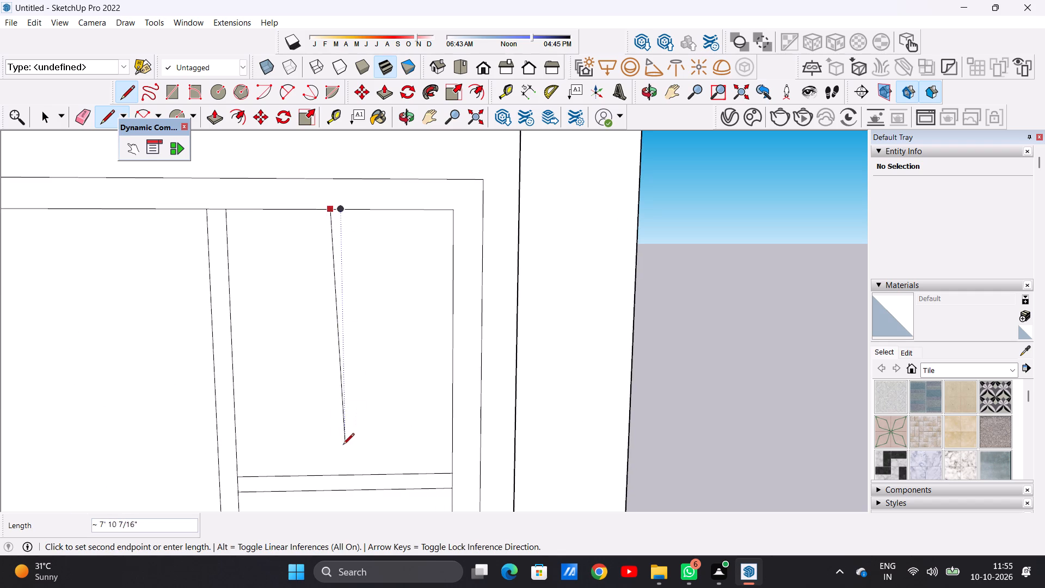
left_click(337, 471)
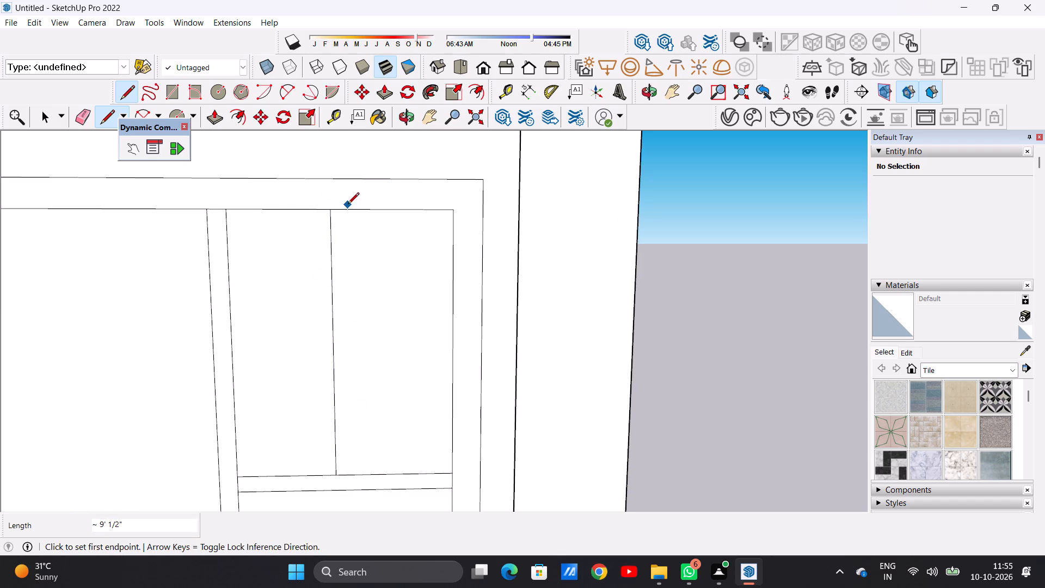
left_click(347, 212)
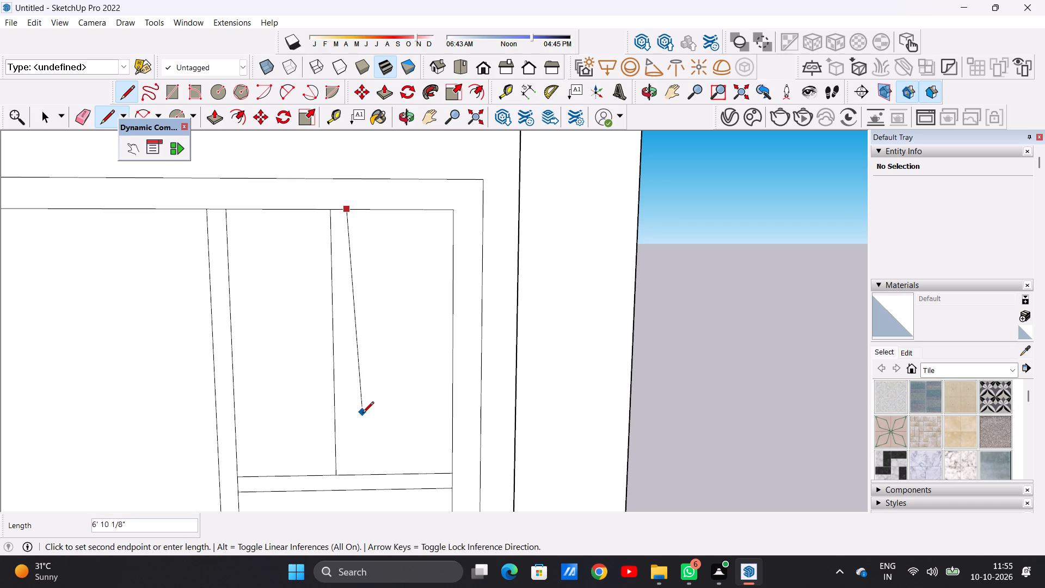
left_click(353, 471)
key("space")
scroll(344, 484, "down", 4)
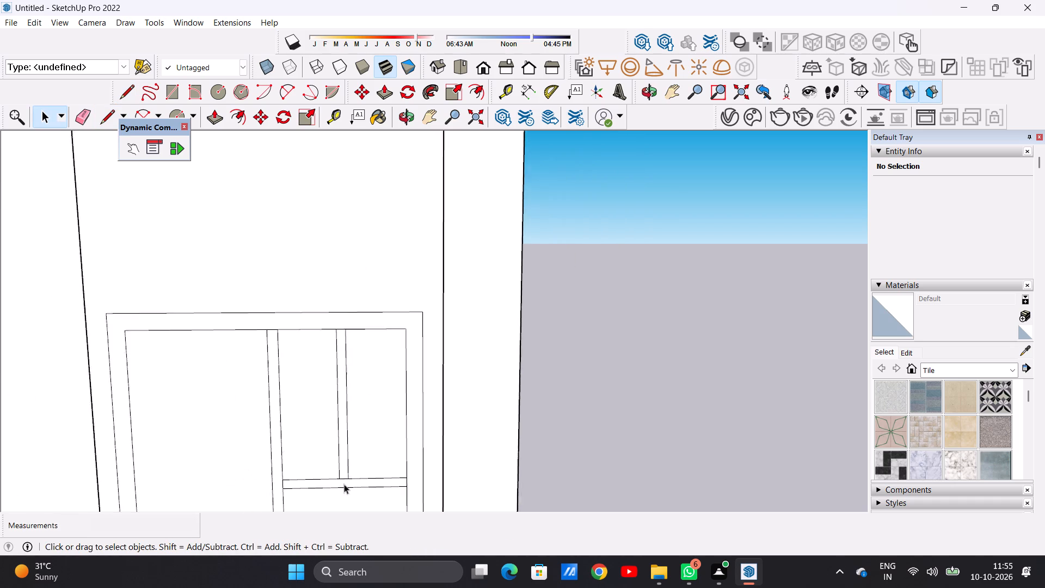
Push/Pull the third window's outer frame outward from the wall by 11 9/16".
scroll(344, 484, "down", 20)
scroll(344, 484, "down", 6)
scroll(347, 426, "up", 8)
middle_click_drag(377, 386, 281, 389)
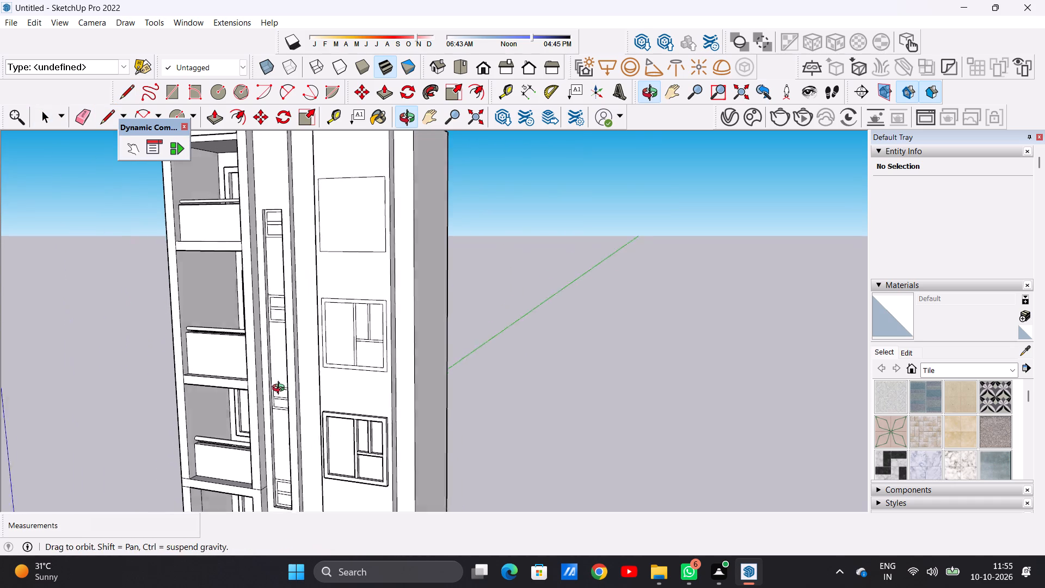
middle_click_drag(281, 389, 275, 390)
scroll(362, 337, "up", 9)
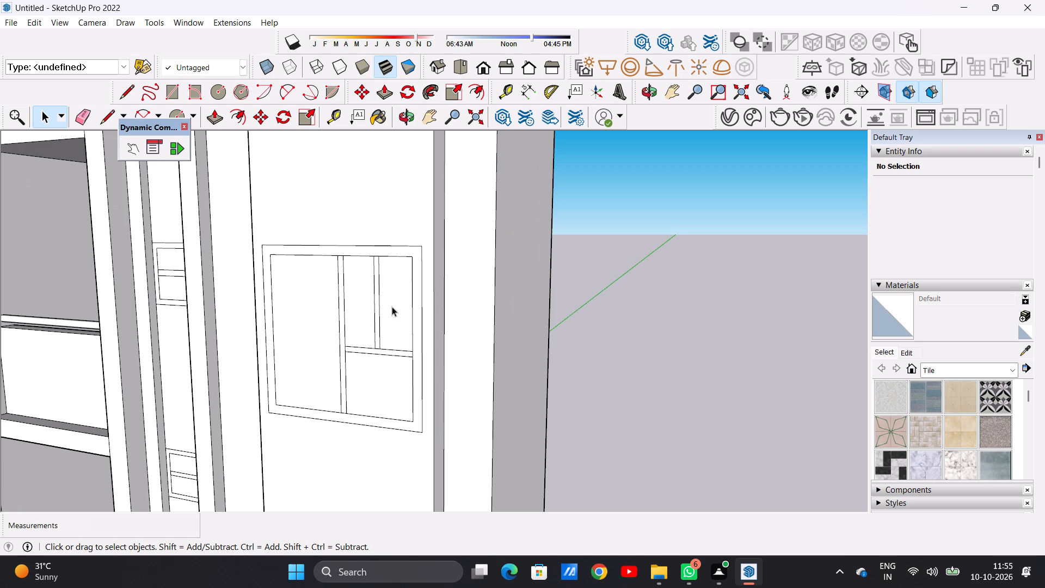
key("p")
scroll(415, 258, "up", 5)
left_click(415, 257)
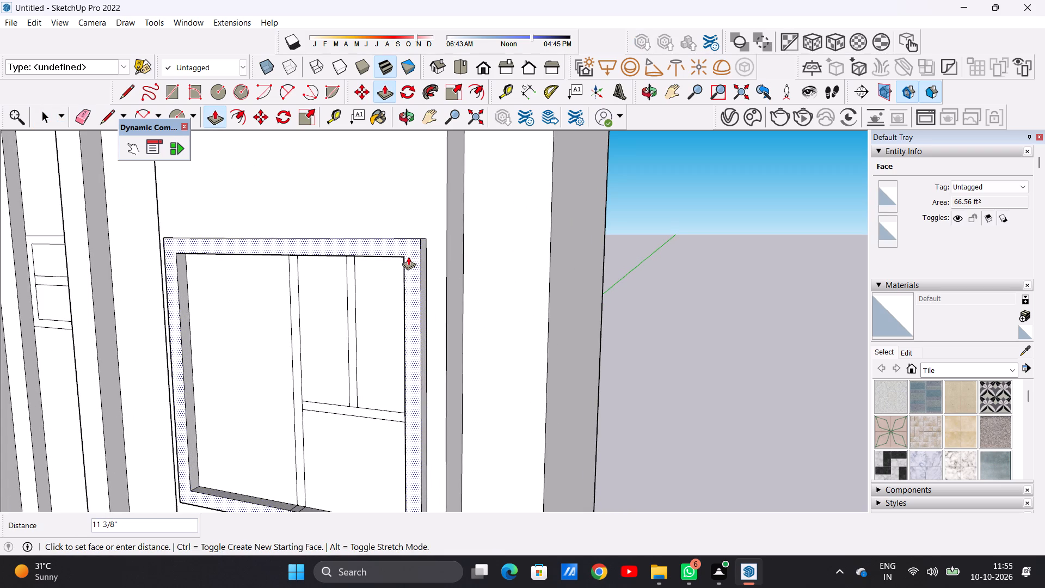
left_click(408, 258)
Push/Pull the third window's central mullion and short vertical bar outward by 11 9/16", flush with its frame.
scroll(409, 260, "down", 5)
scroll(305, 281, "up", 2)
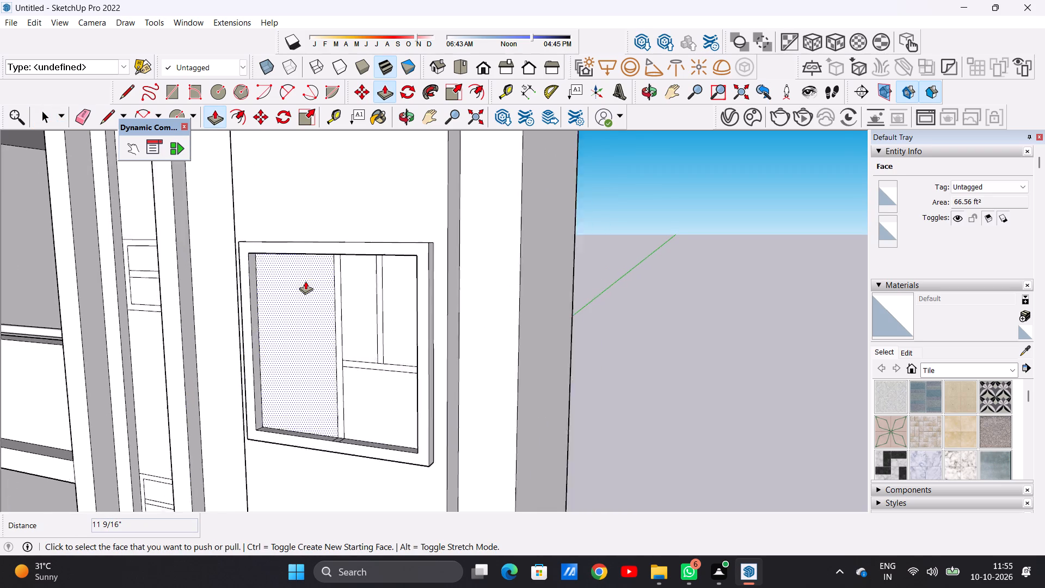
scroll(305, 281, "up", 7)
left_click(366, 236)
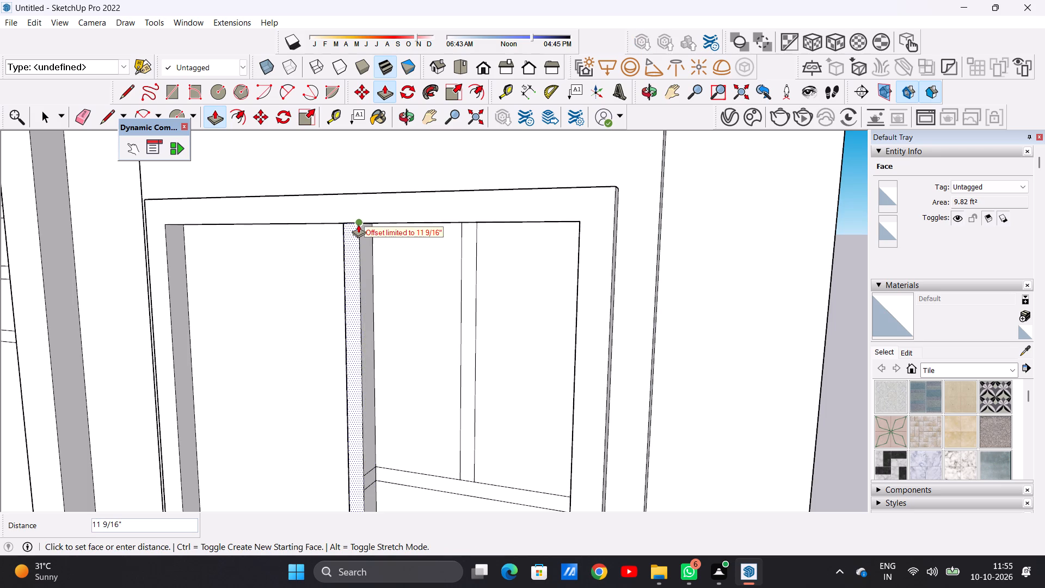
left_click(358, 222)
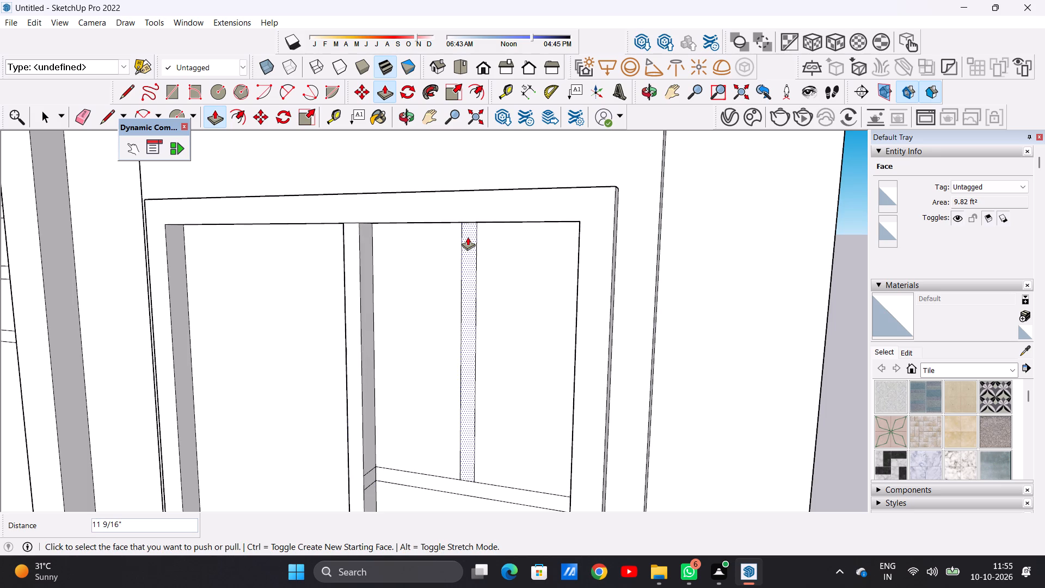
left_click(468, 237)
left_click(470, 223)
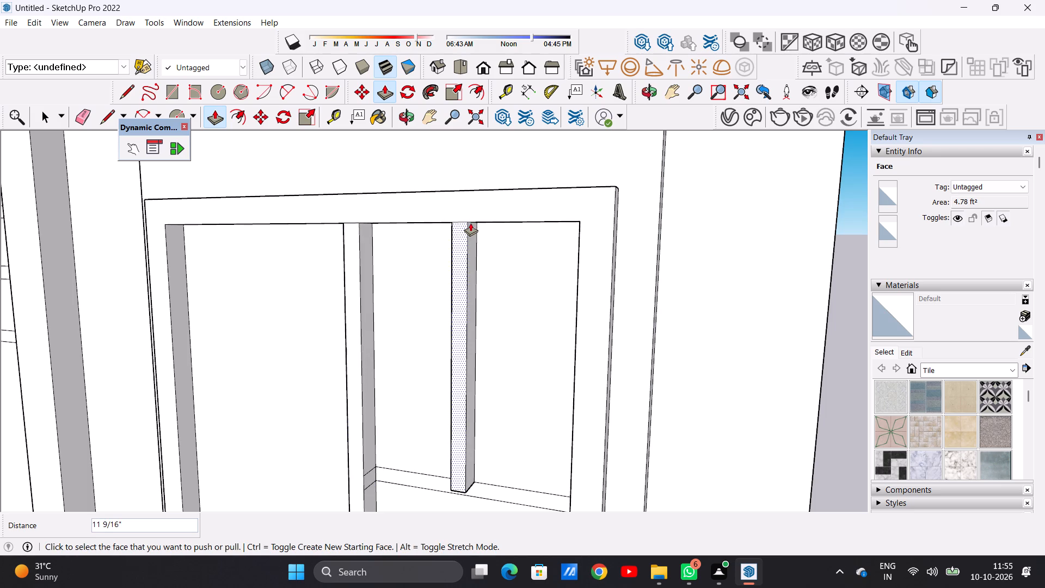
Push/Pull the third window's right-hand crossbar outward, flush with its frame.
scroll(517, 334, "down", 6)
scroll(528, 409, "up", 7)
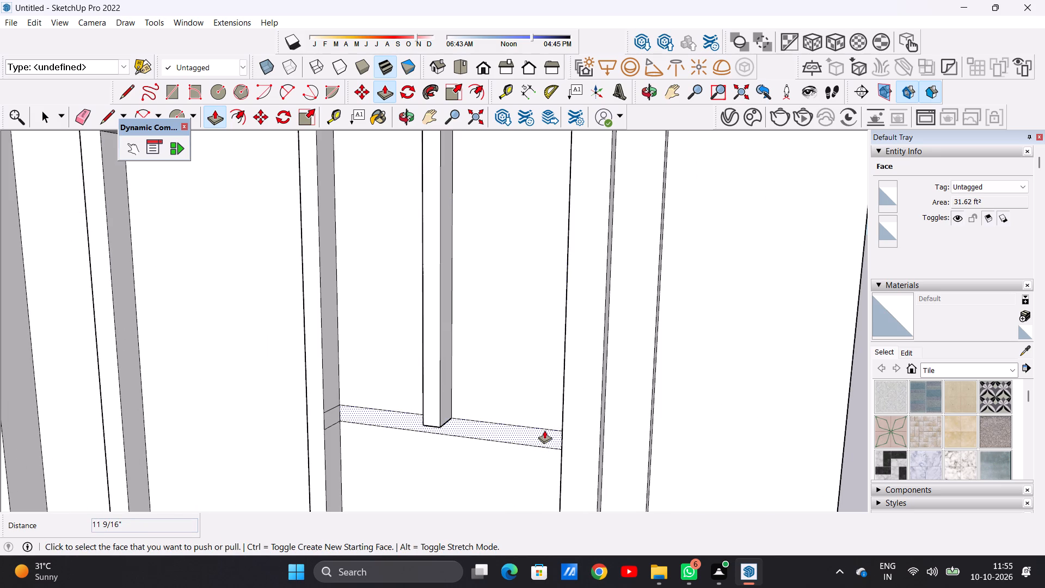
left_click(544, 430)
left_click(560, 460)
key("space")
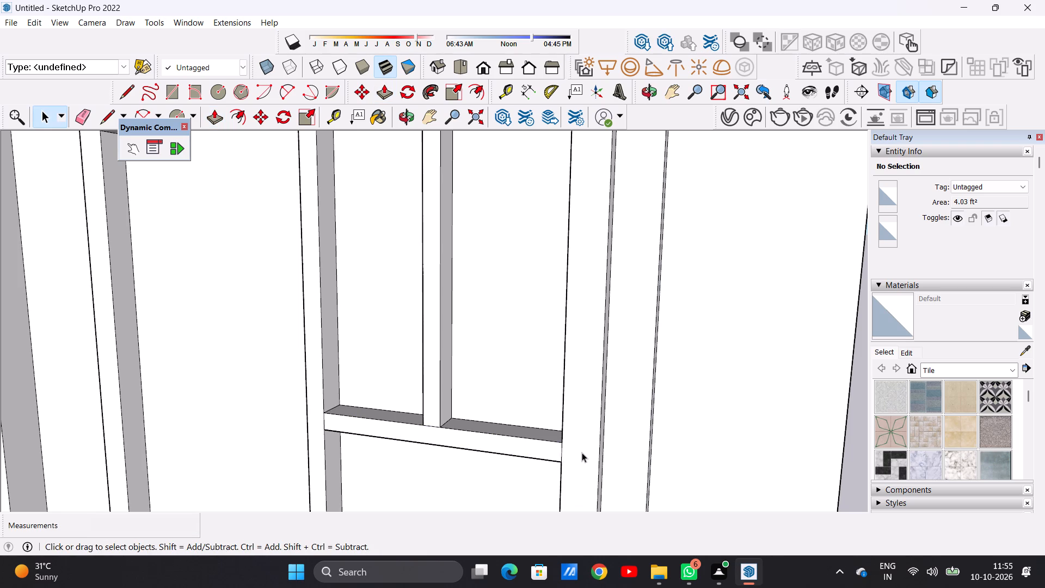
Offset the fourth, topmost rectangular panel's outline inward by about 11 5/16" to form a window frame border.
scroll(574, 442, "down", 20)
scroll(574, 442, "down", 1)
middle_click_drag(525, 425, 586, 422)
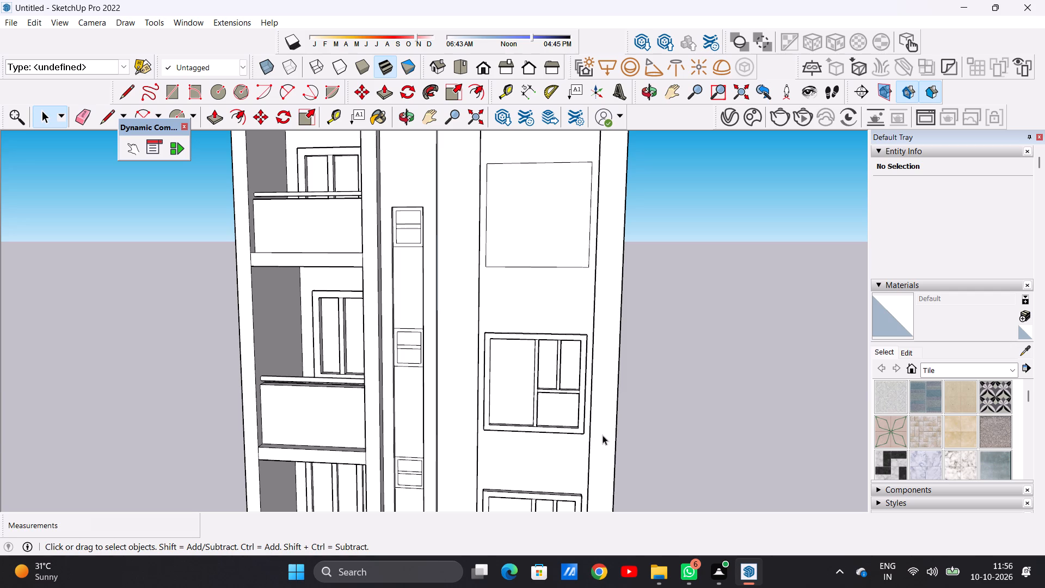
scroll(481, 327, "down", 3)
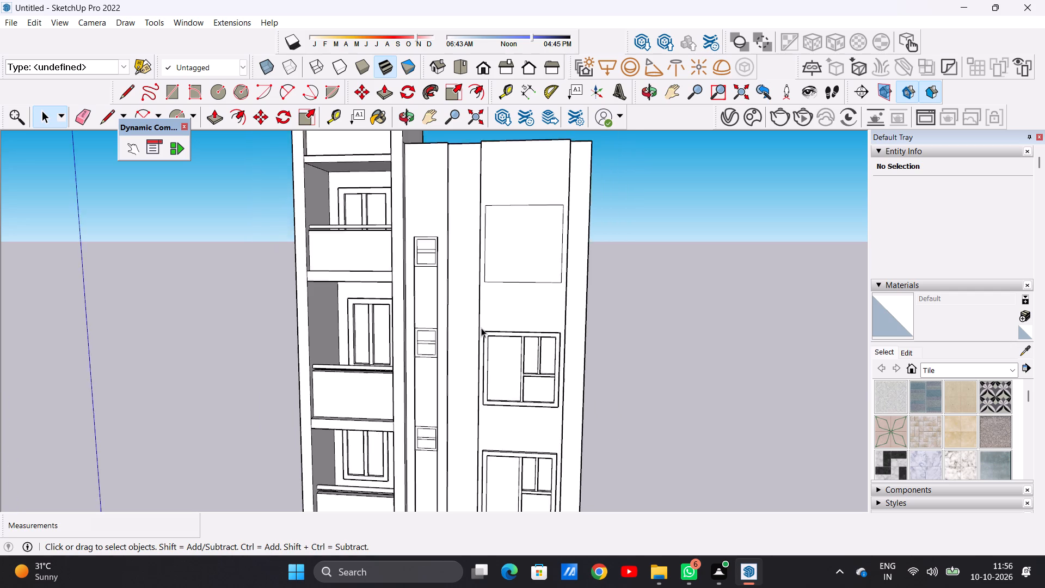
scroll(481, 328, "down", 10)
scroll(514, 469, "up", 7)
scroll(509, 416, "down", 5)
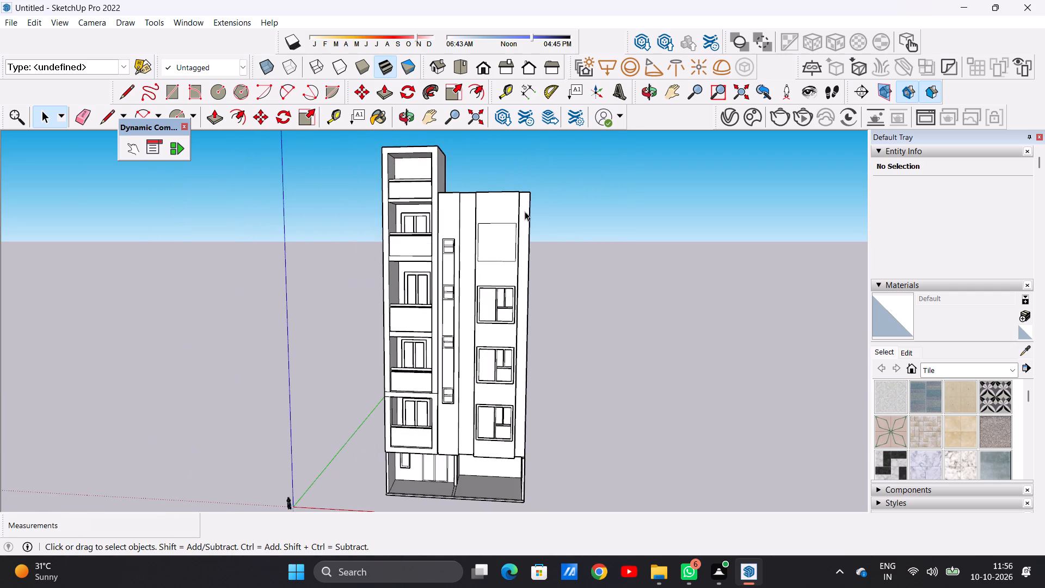
scroll(515, 228, "up", 14)
middle_click_drag(428, 275, 457, 275)
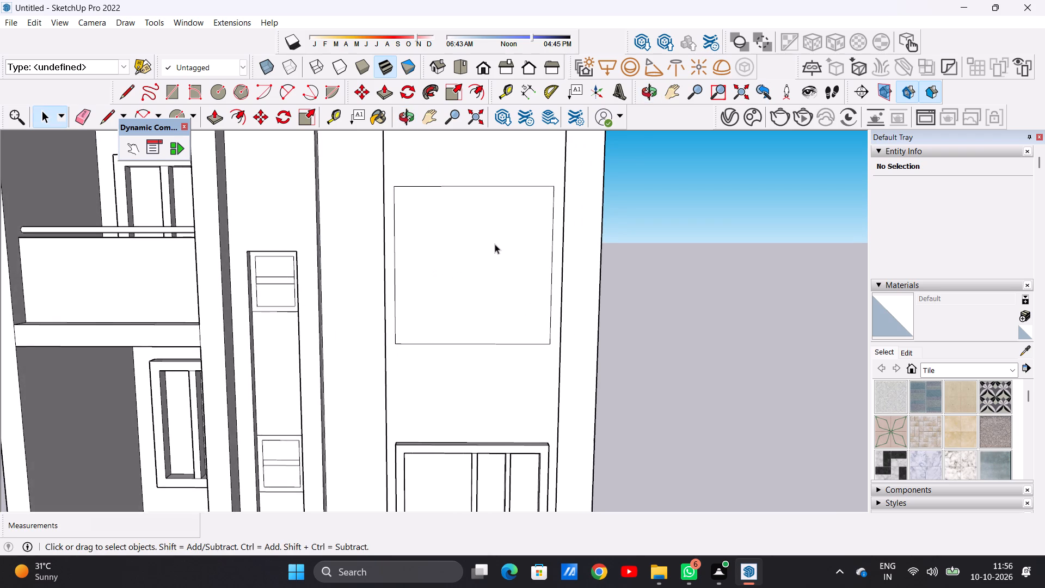
scroll(495, 244, "up", 1)
key("o")
key("f")
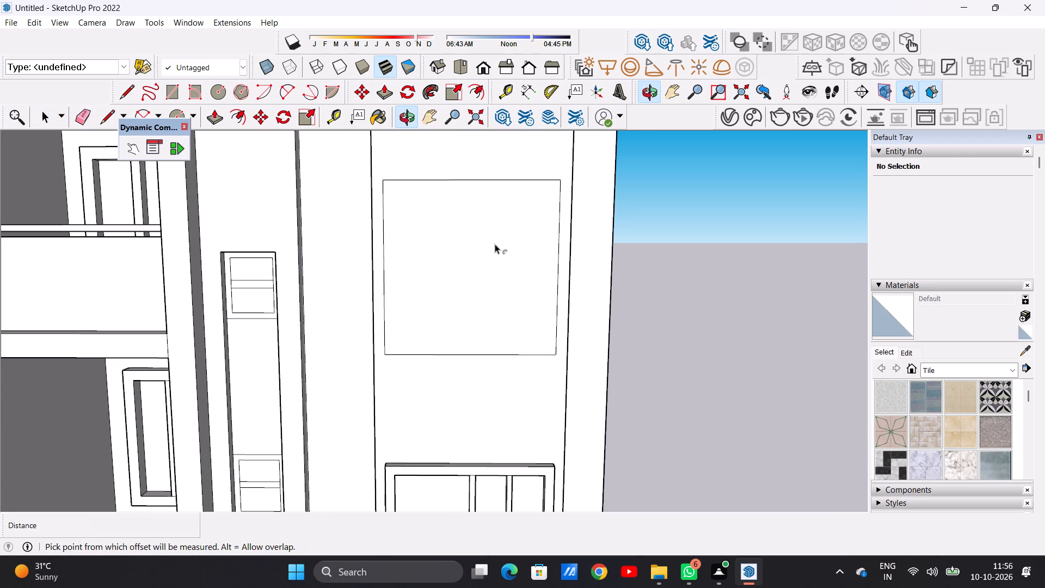
left_click(420, 193)
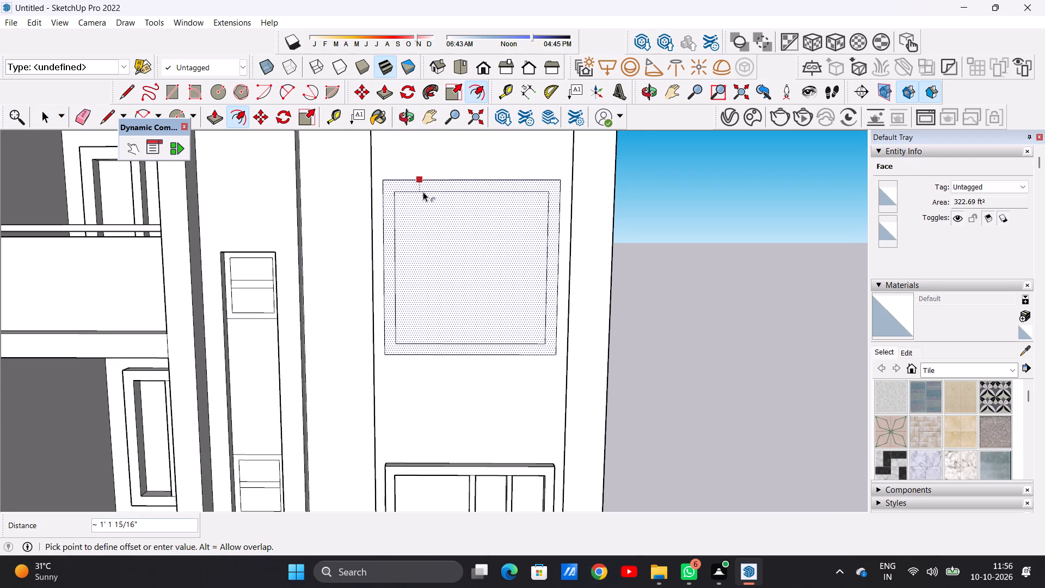
left_click(423, 189)
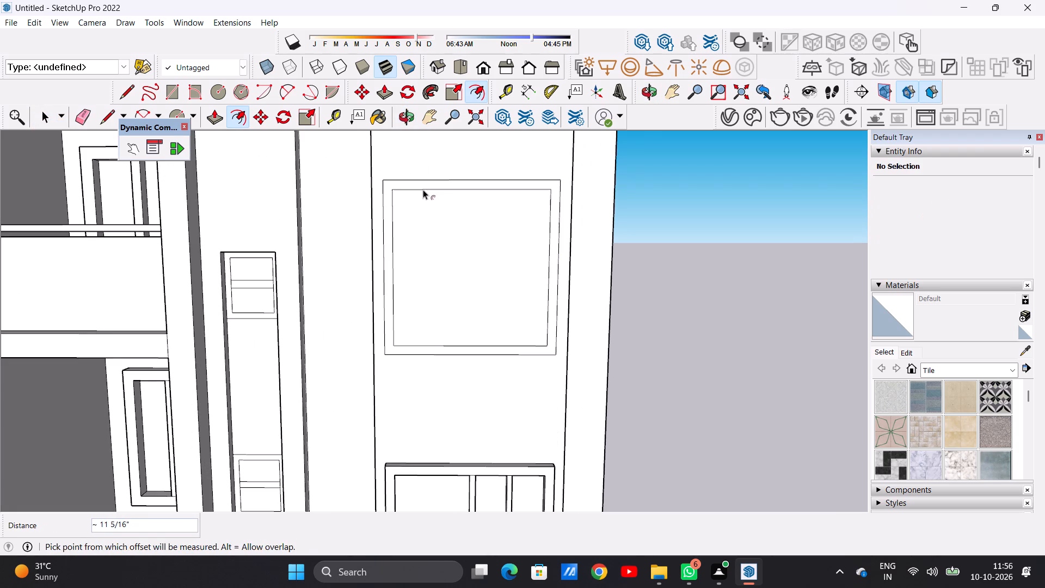
key("space")
Draw two closely spaced vertical lines about 16' 15/16" long inside the fourth window's inner outline, forming a central mullion.
key("l")
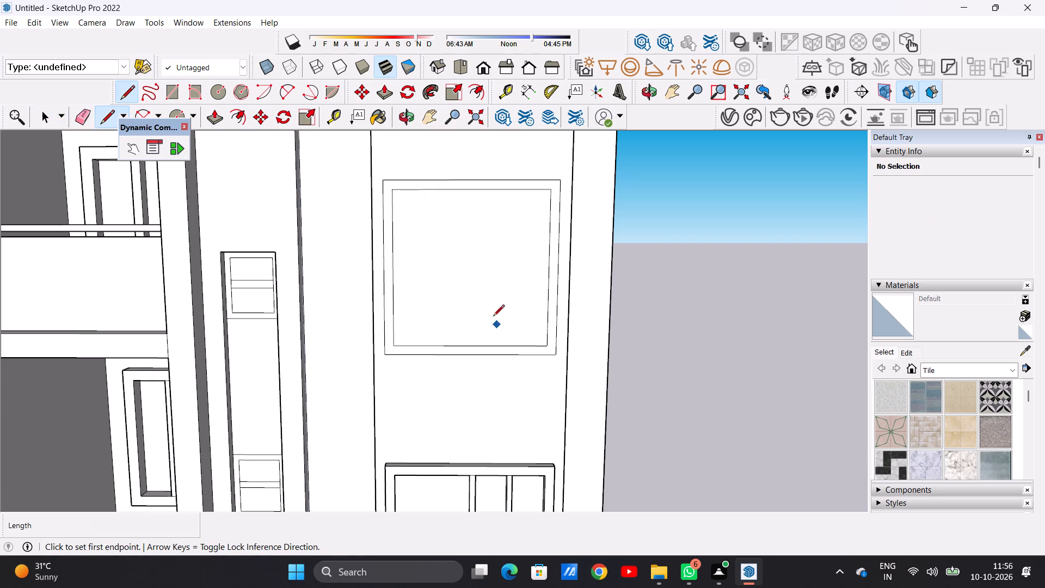
scroll(482, 227, "up", 2)
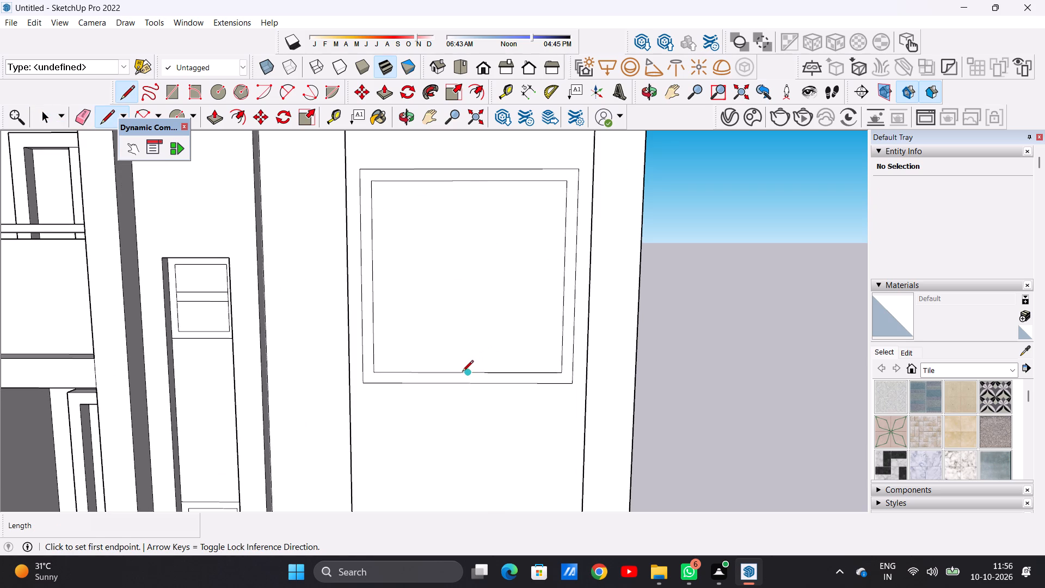
left_click(469, 371)
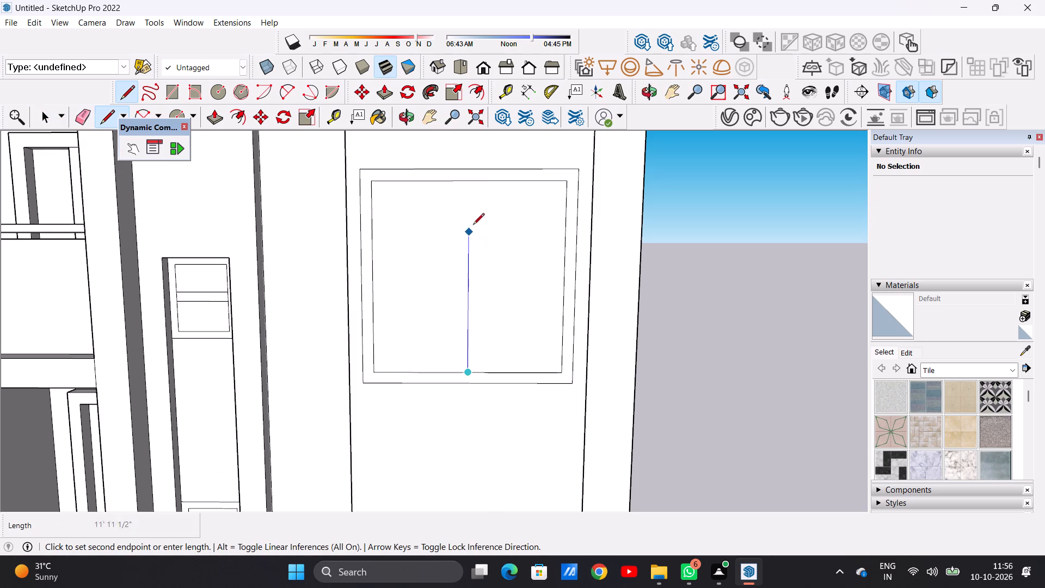
left_click(468, 183)
scroll(490, 264, "up", 3)
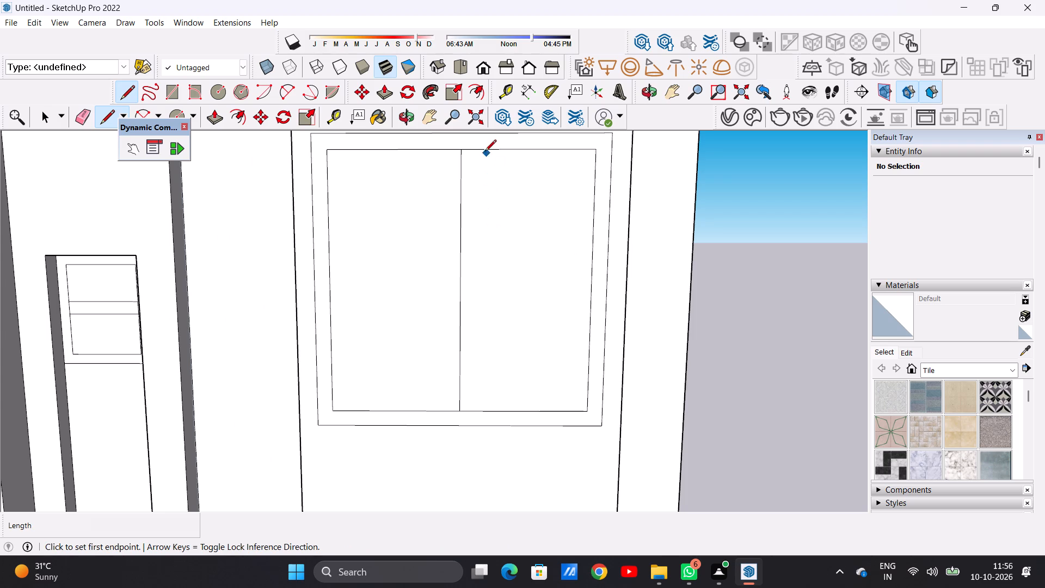
left_click(475, 149)
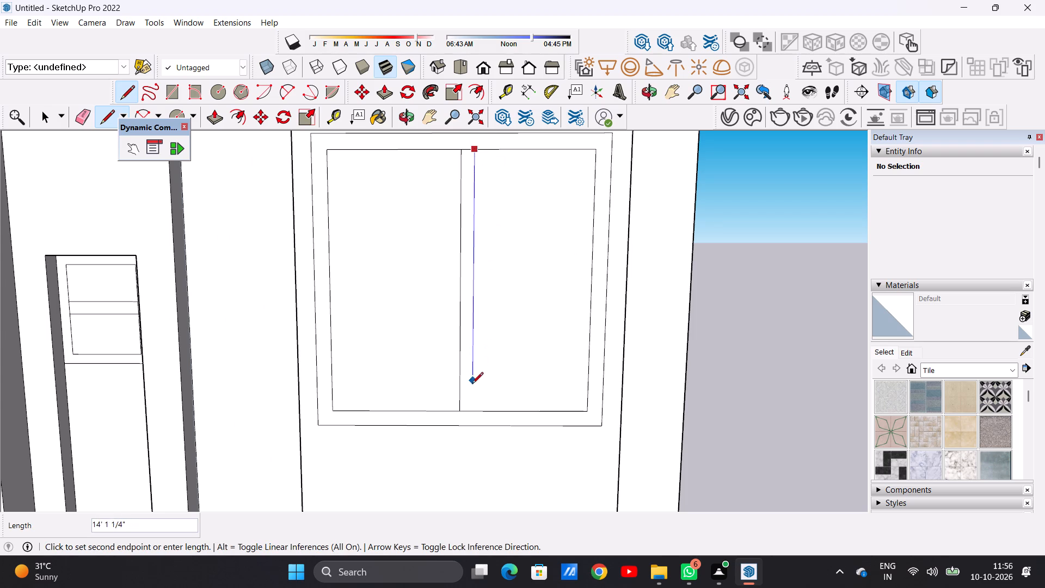
left_click(472, 409)
Draw two closely spaced horizontal lines about 7' 2 13/16" long from the fourth window's mullion to its right inner edge, outlining a crossbar.
scroll(395, 397, "down", 6)
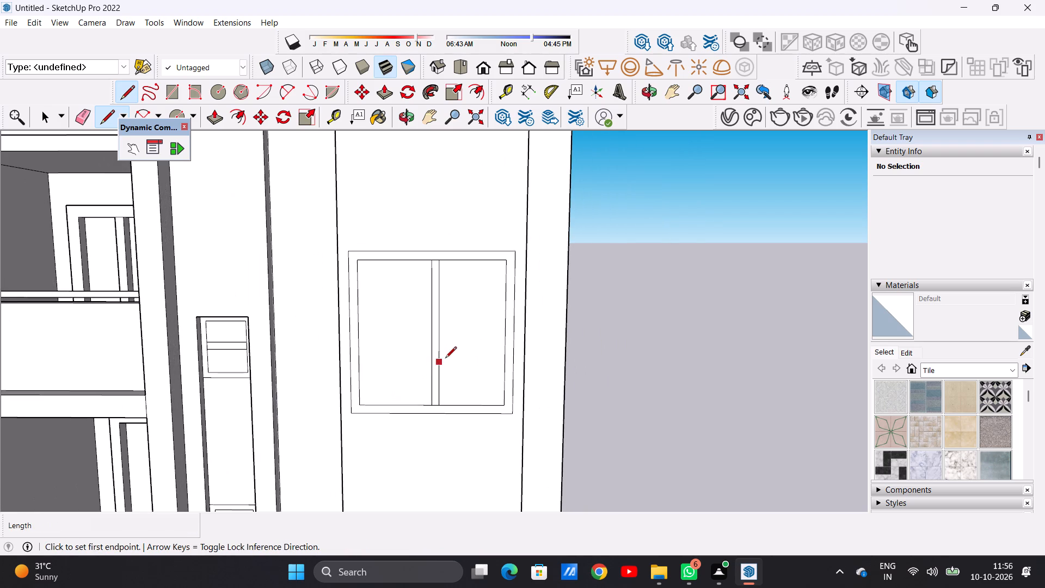
scroll(444, 350, "up", 6)
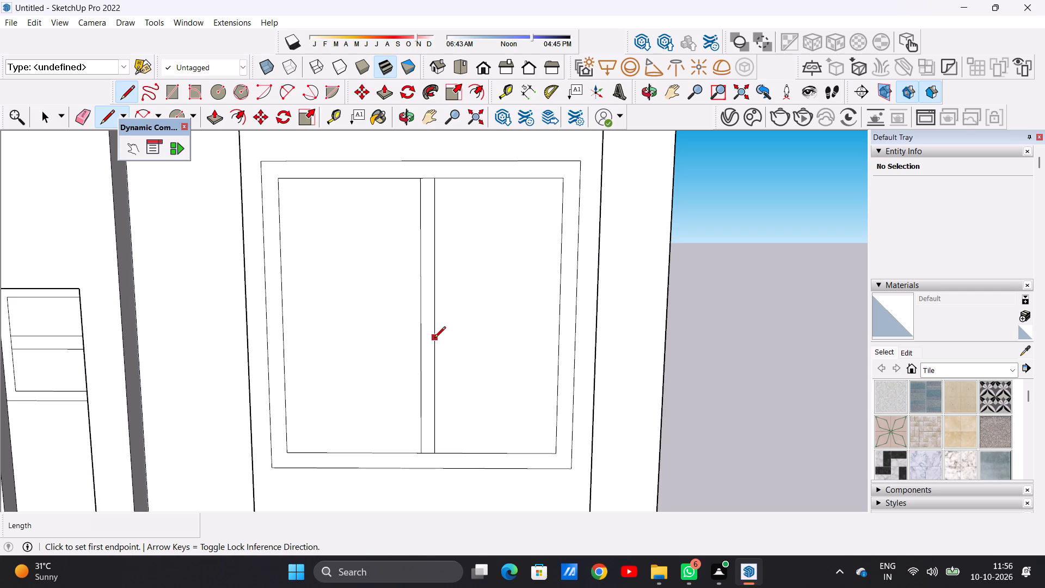
left_click(434, 339)
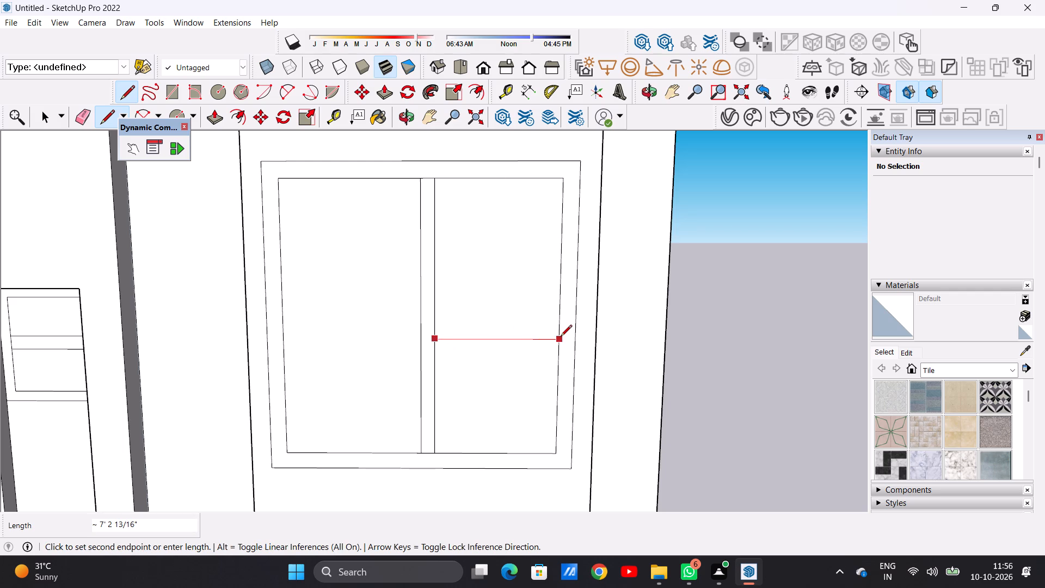
left_click(561, 337)
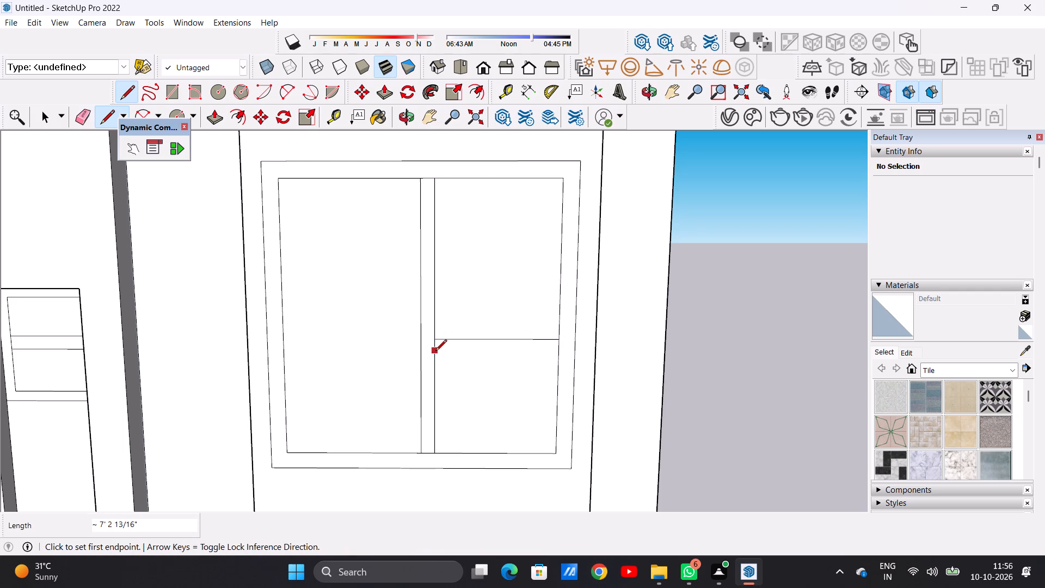
left_click(435, 352)
left_click(555, 352)
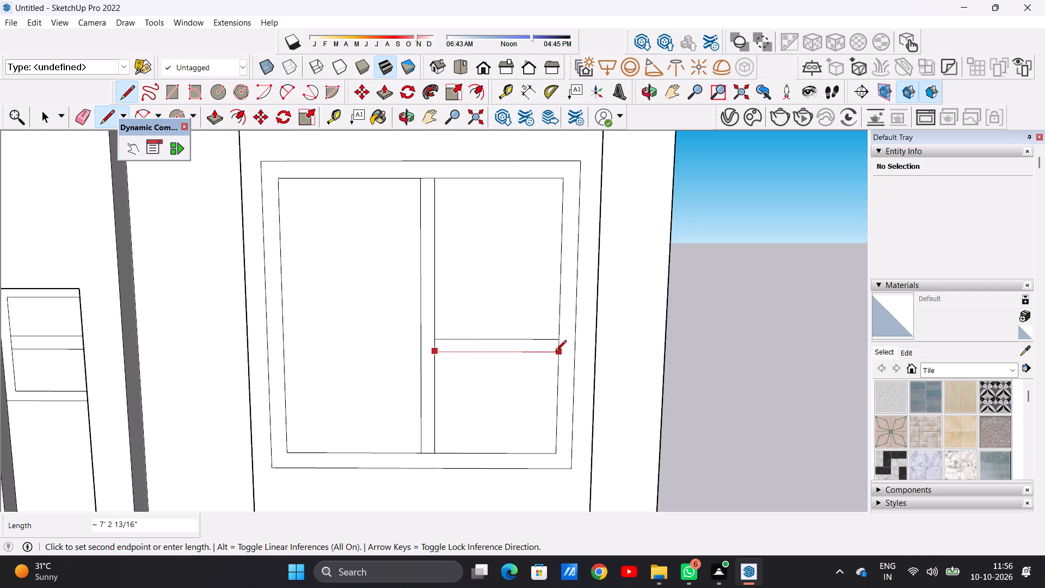
Draw two closely spaced vertical lines about 9' 2 3/16" long between the fourth window's crossbar and inner top edge, outlining a short bar.
left_click(494, 339)
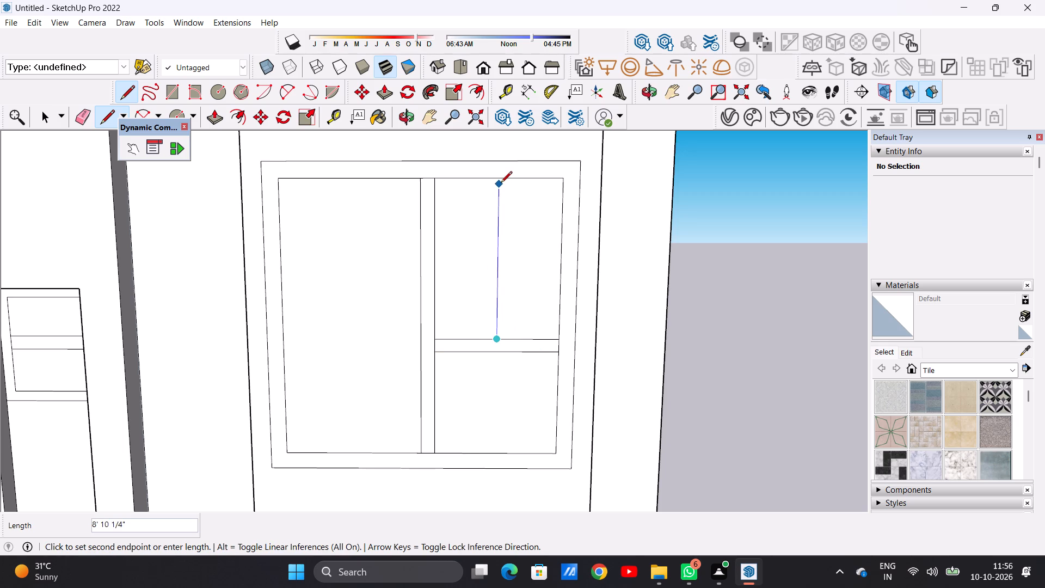
key("space")
type("L")
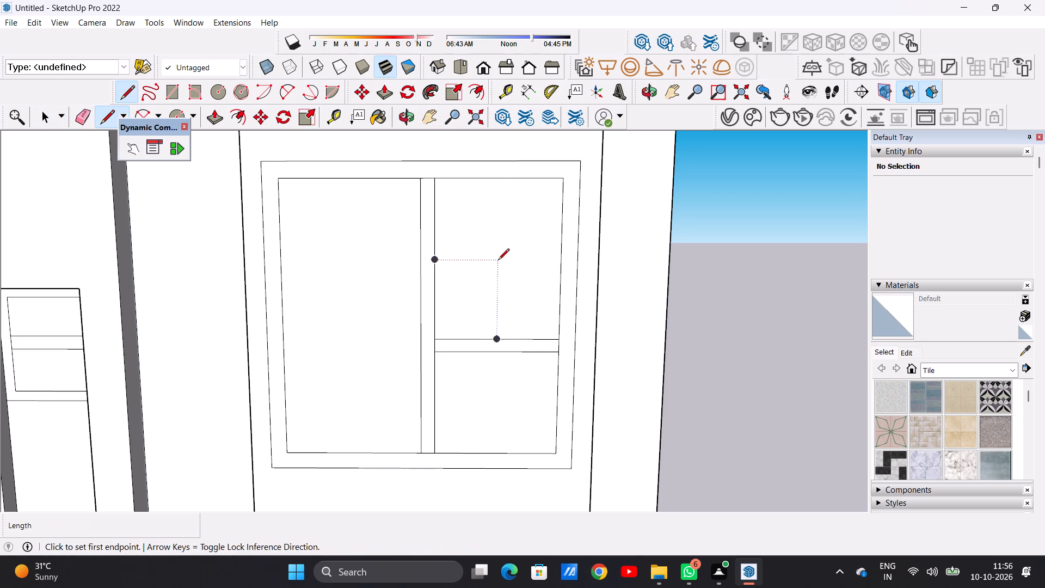
scroll(497, 261, "up", 3)
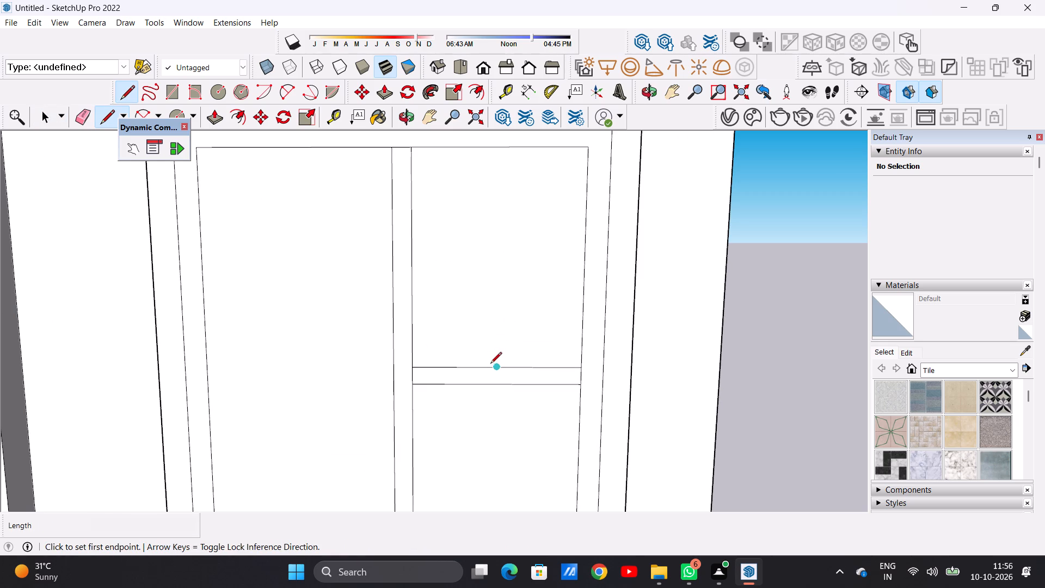
left_click(487, 364)
scroll(483, 272, "down", 5)
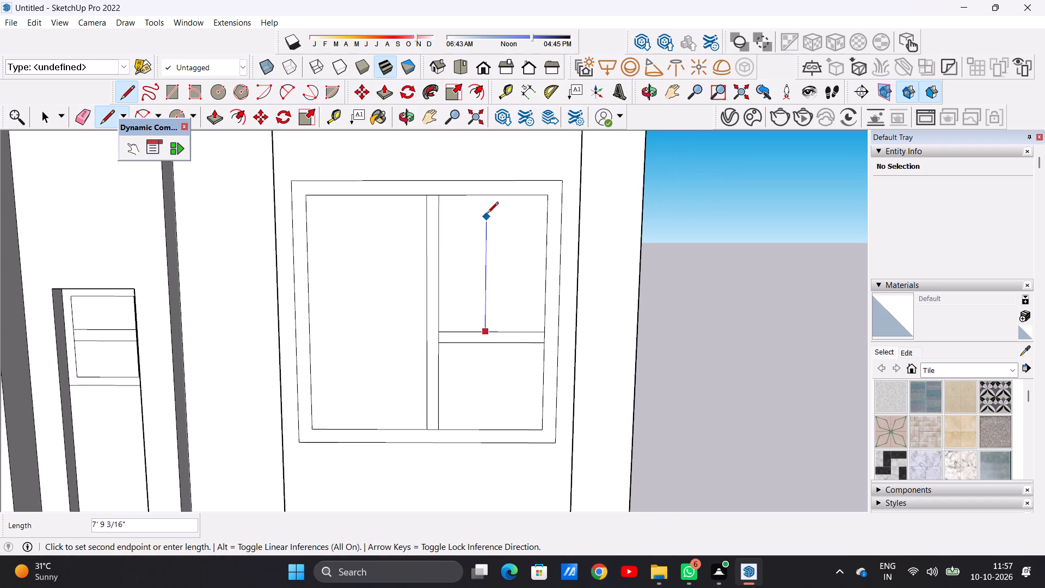
left_click(488, 197)
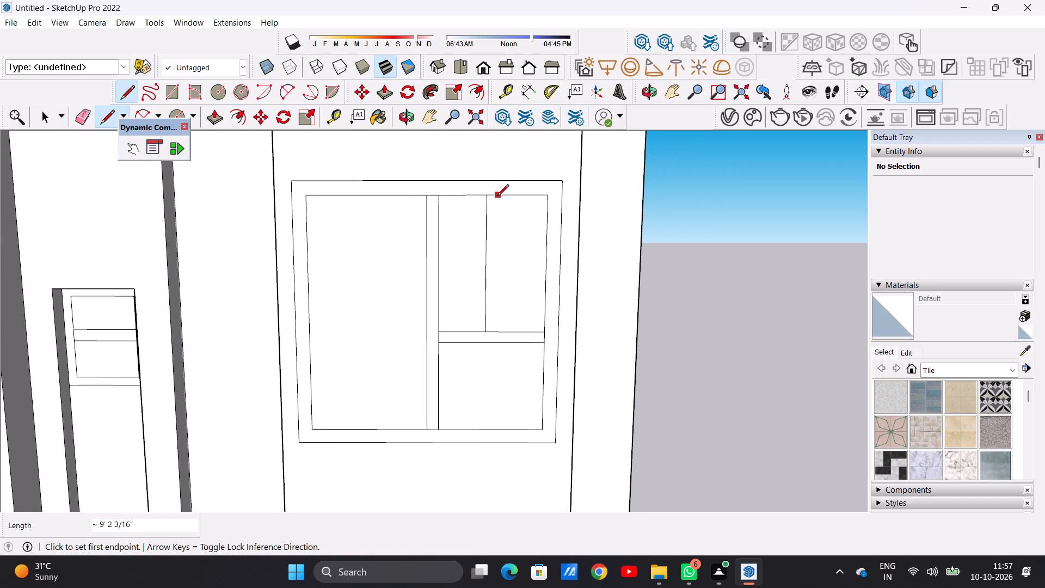
left_click(497, 197)
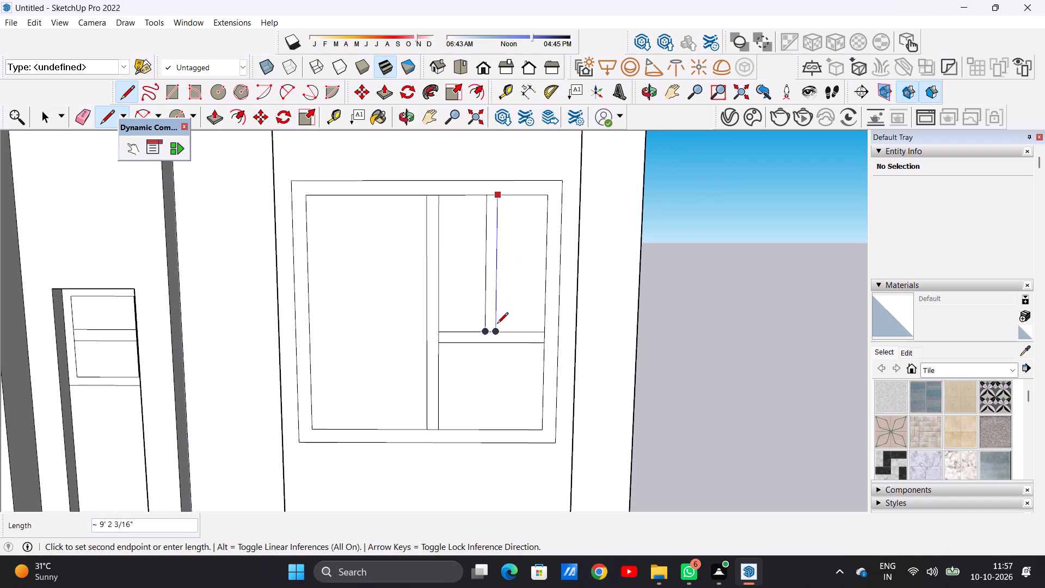
left_click(497, 324)
key("space")
Push/Pull the fourth, topmost window's outer frame border outward by about 7 1/16" to raise it from the wall.
scroll(385, 346, "down", 11)
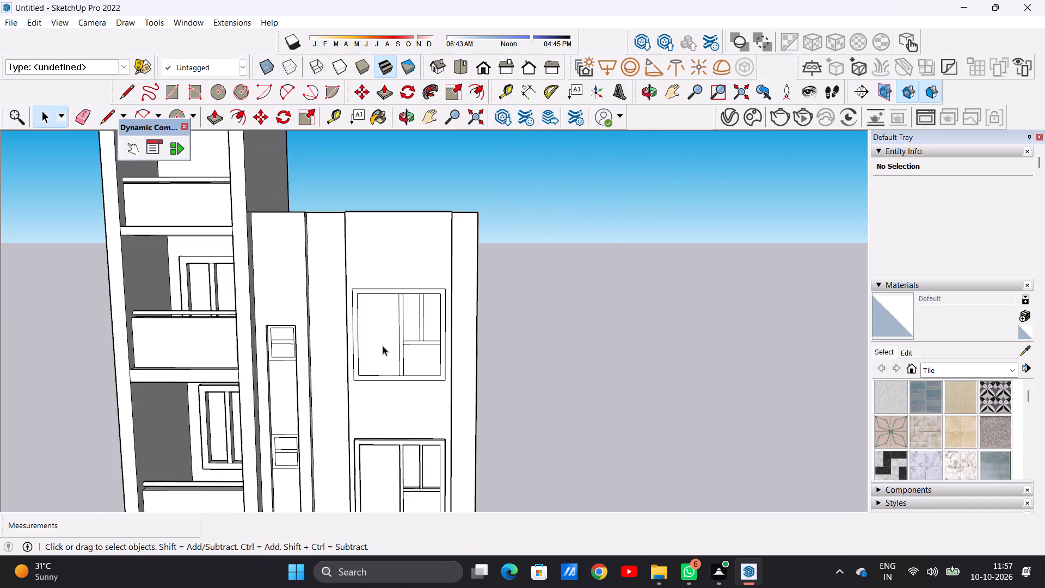
scroll(383, 346, "down", 5)
middle_click_drag(427, 354, 364, 376)
scroll(392, 324, "up", 6)
scroll(438, 317, "up", 9)
key("p")
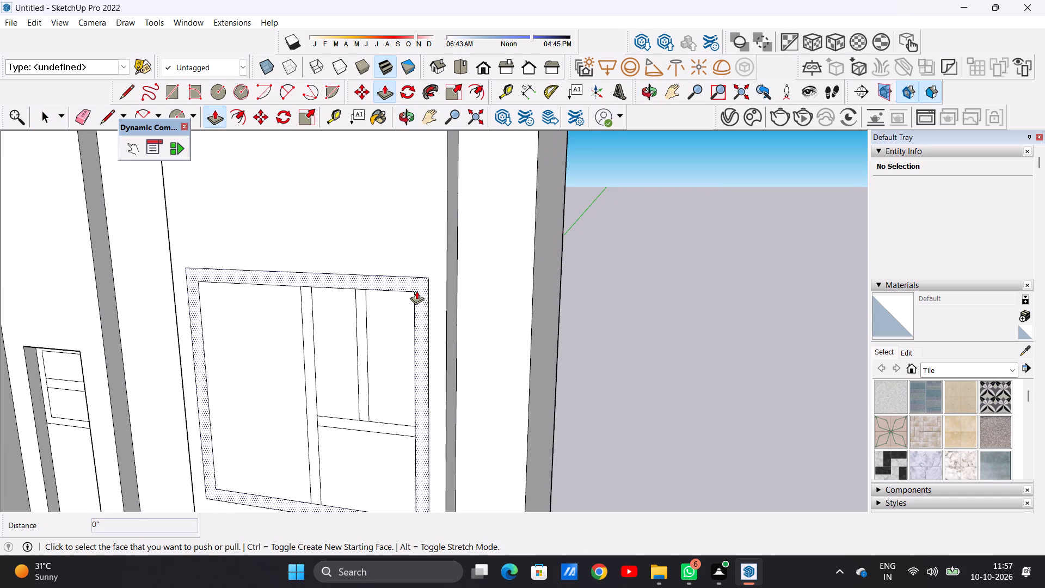
scroll(416, 291, "up", 5)
left_click(421, 276)
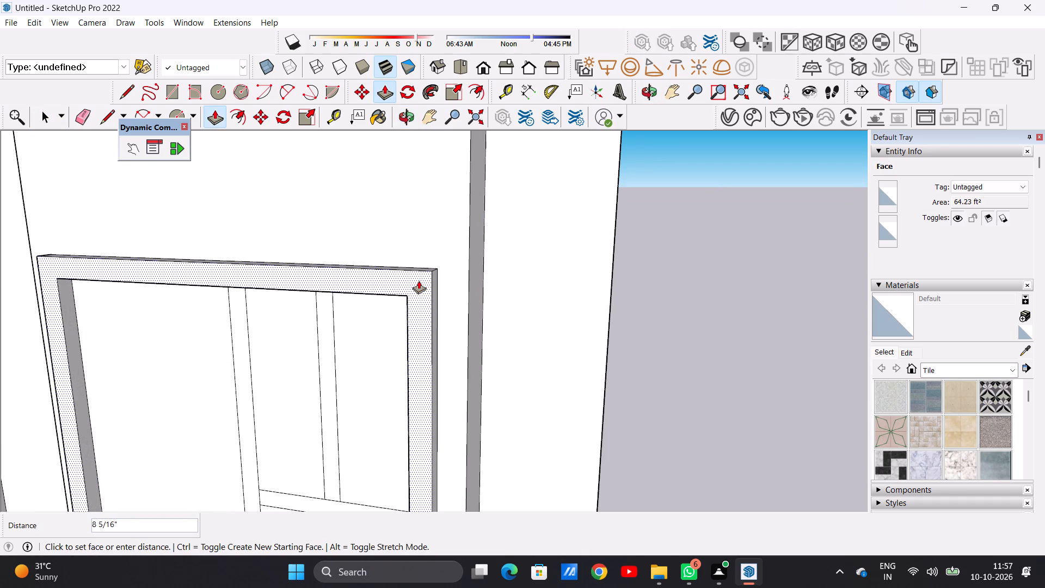
left_click(419, 282)
Extrude the fourth window's central mullion outward 7 1/16", flush with its raised frame.
scroll(419, 285, "down", 13)
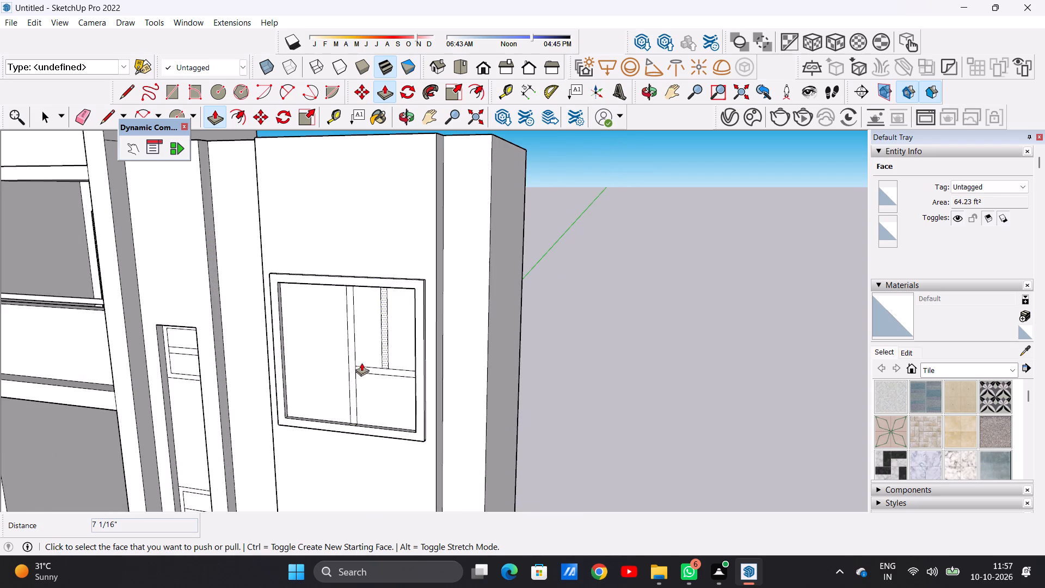
scroll(355, 370, "up", 6)
scroll(346, 304, "down", 10)
middle_click_drag(349, 281, 338, 301)
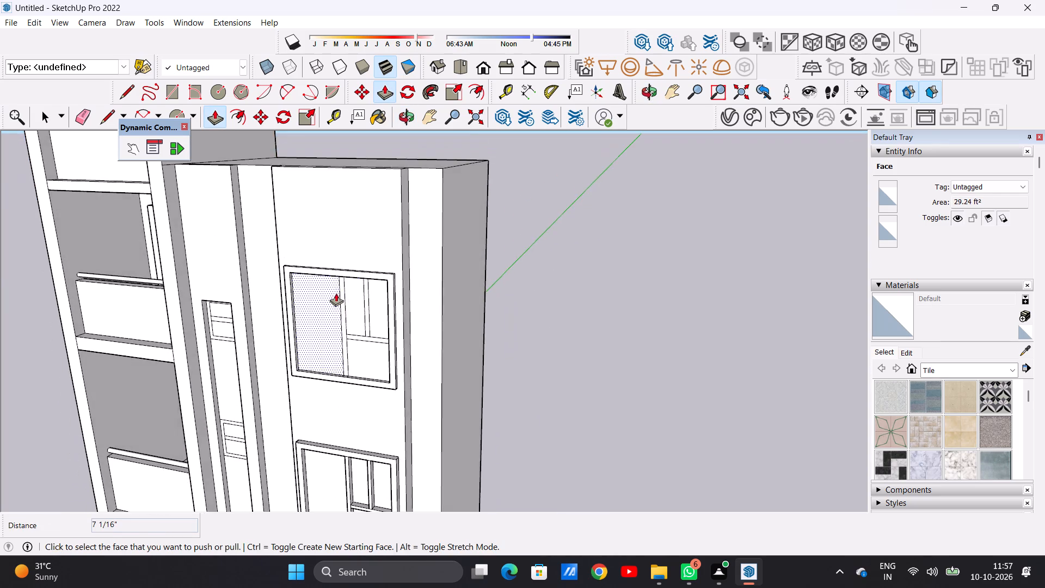
scroll(338, 288, "up", 12)
left_click(347, 256)
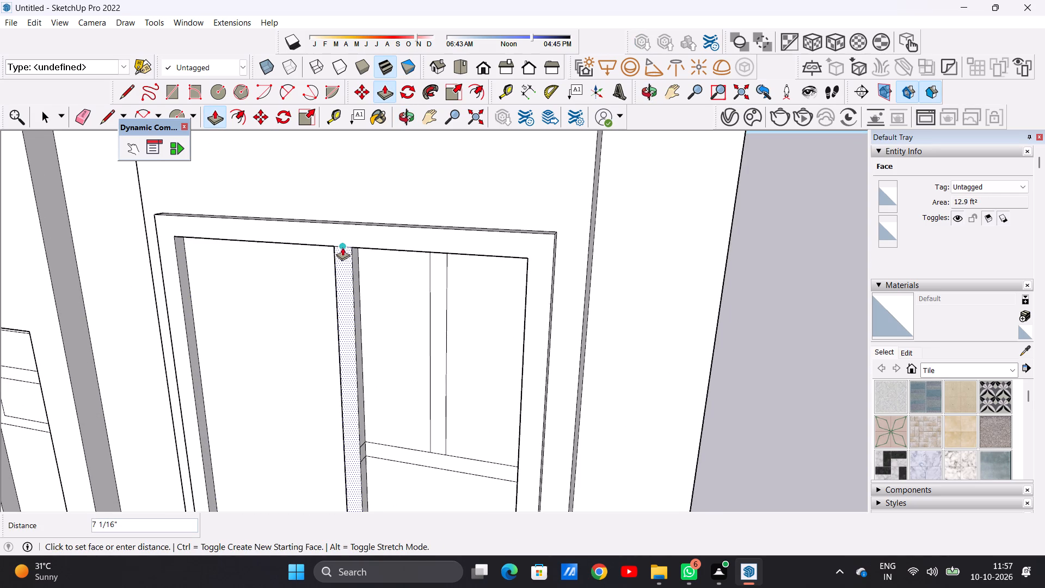
left_click(335, 245)
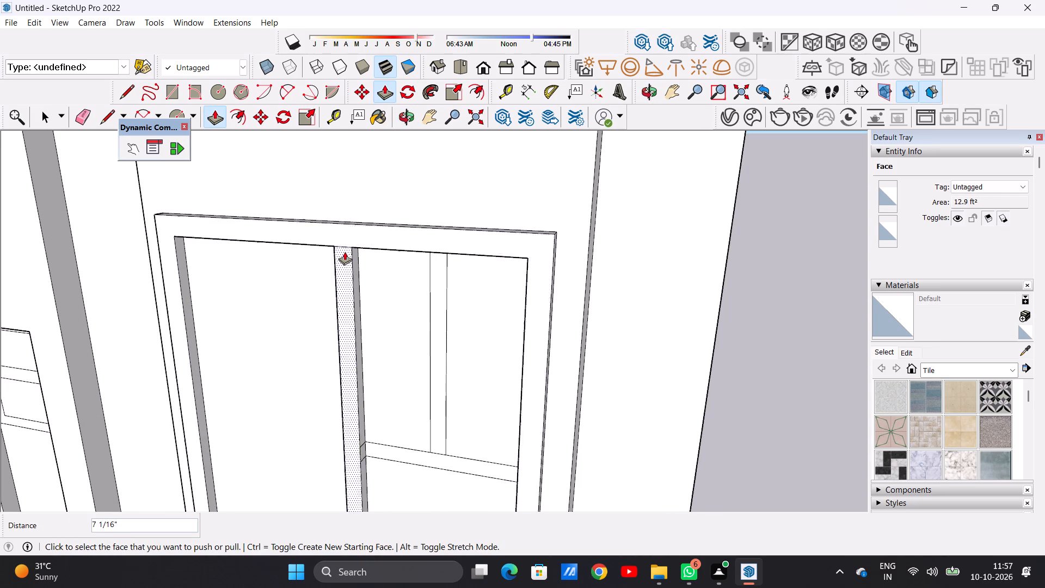
Extrude the fourth window's short vertical bar and its crossbar outward 7 1/16", flush with the frame.
scroll(345, 252, "down", 6)
scroll(392, 260, "up", 9)
left_click(401, 253)
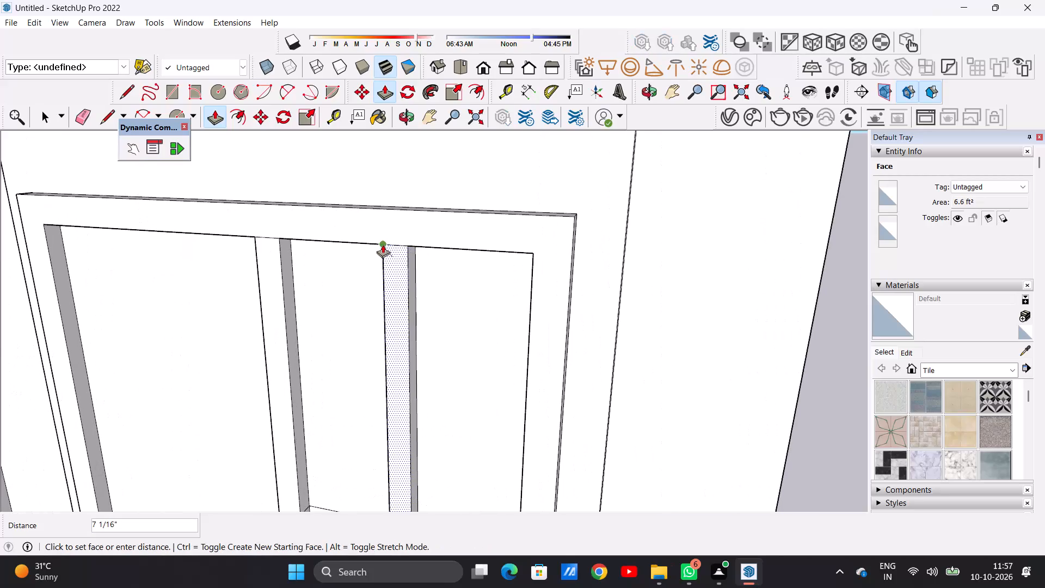
left_click(382, 241)
scroll(392, 246, "down", 8)
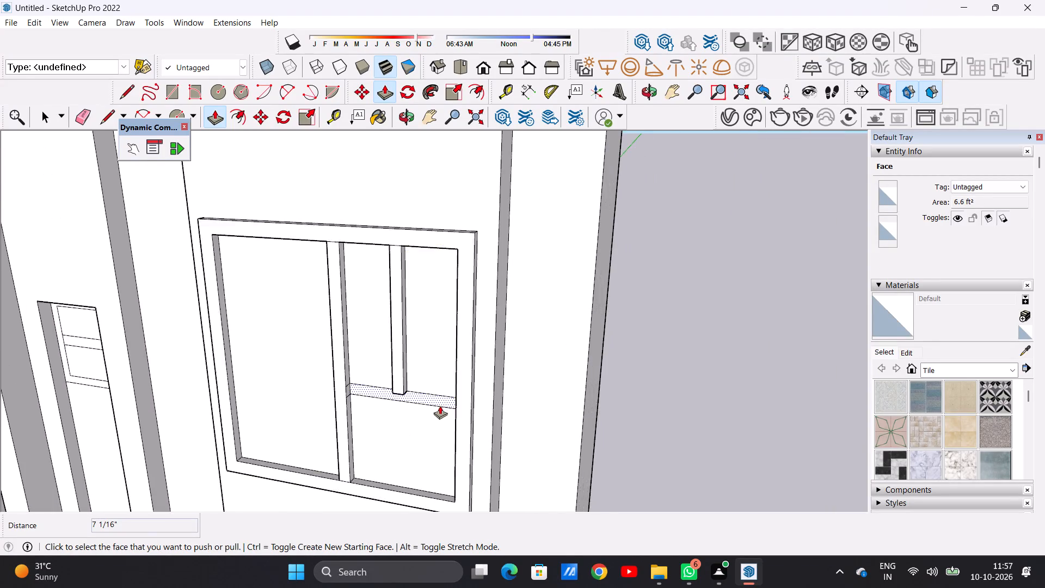
scroll(440, 406, "up", 10)
left_click(442, 390)
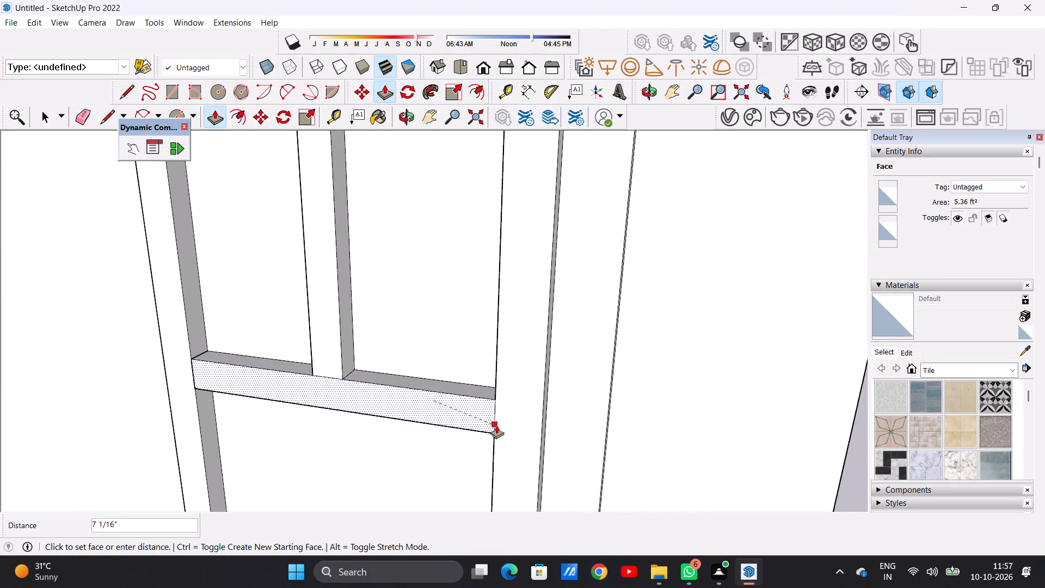
left_click(496, 433)
key("space")
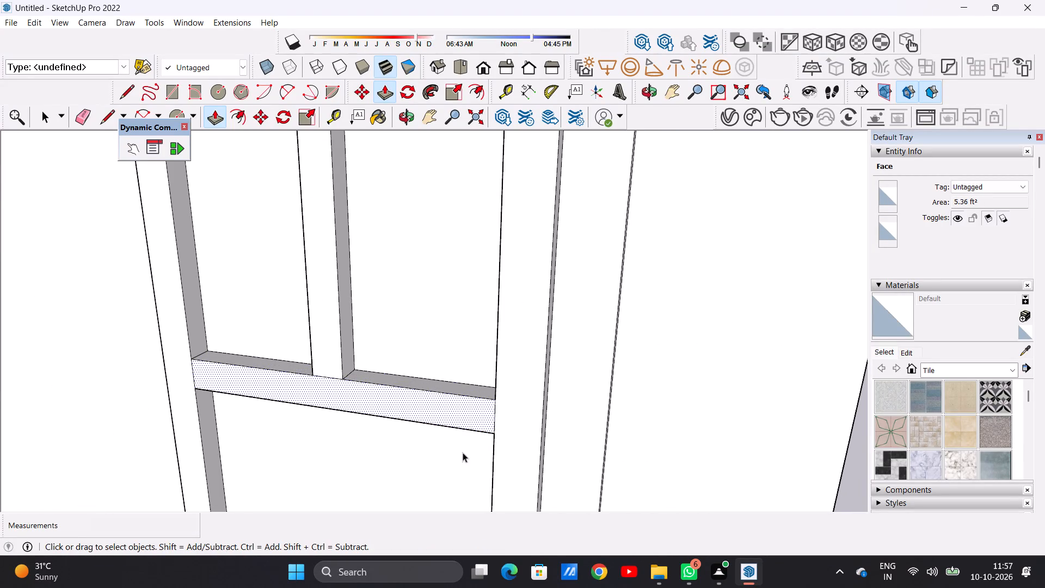
Examine the whole building's front facade, including the four framed windows and the railed bays.
scroll(440, 434, "down", 20)
scroll(440, 434, "down", 9)
middle_click_drag(457, 389, 520, 345)
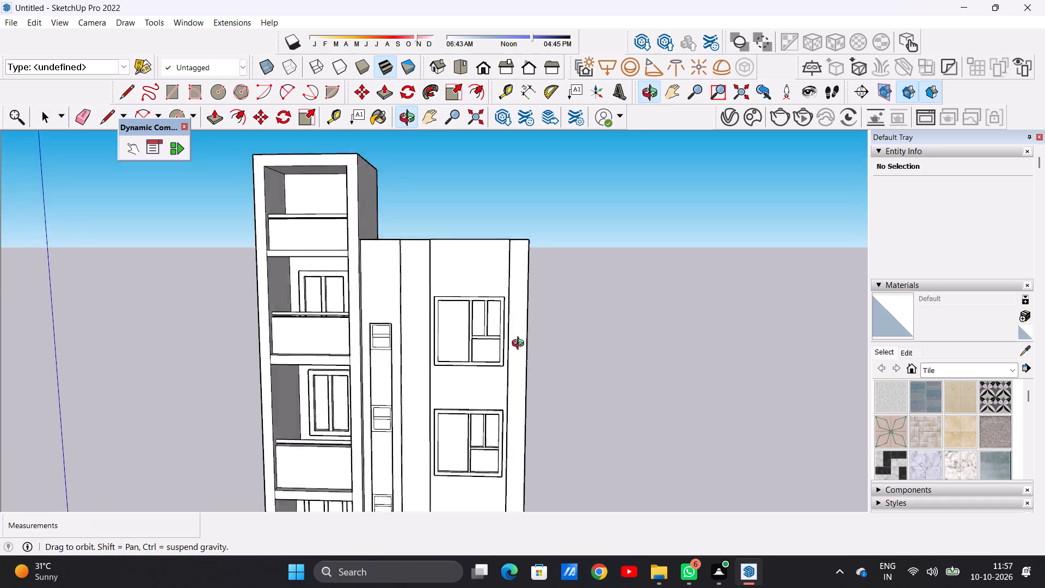
middle_click_drag(520, 345, 529, 340)
scroll(468, 356, "down", 12)
scroll(470, 473, "up", 7)
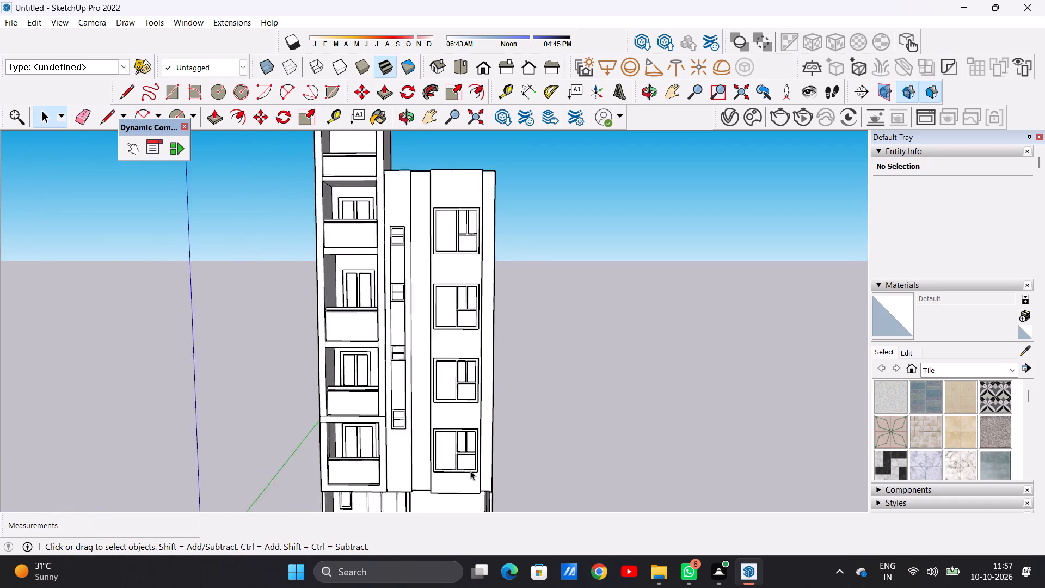
scroll(470, 470, "up", 1)
scroll(471, 464, "down", 8)
scroll(463, 451, "up", 6)
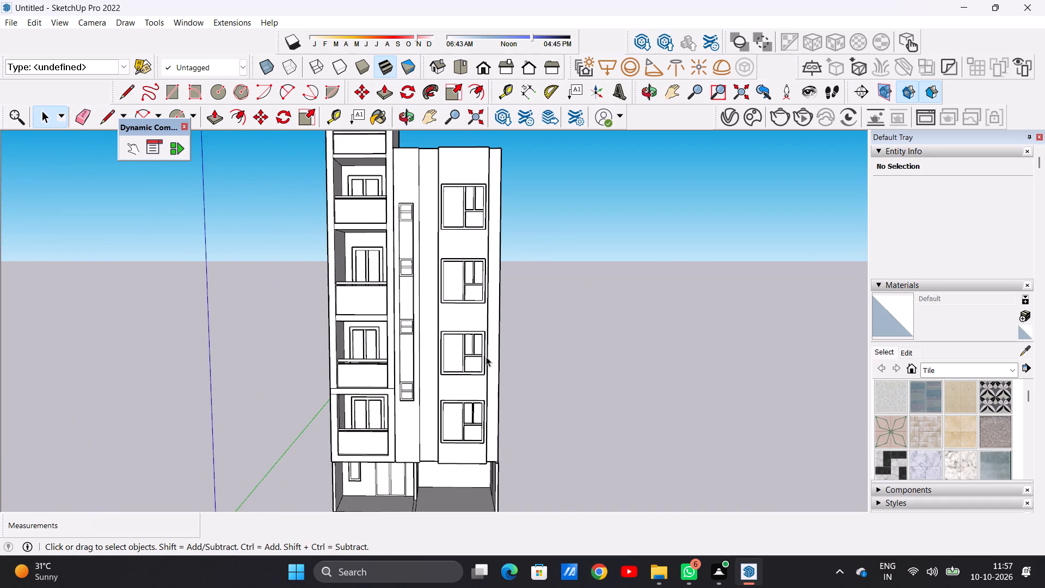
middle_click_drag(478, 357, 550, 384)
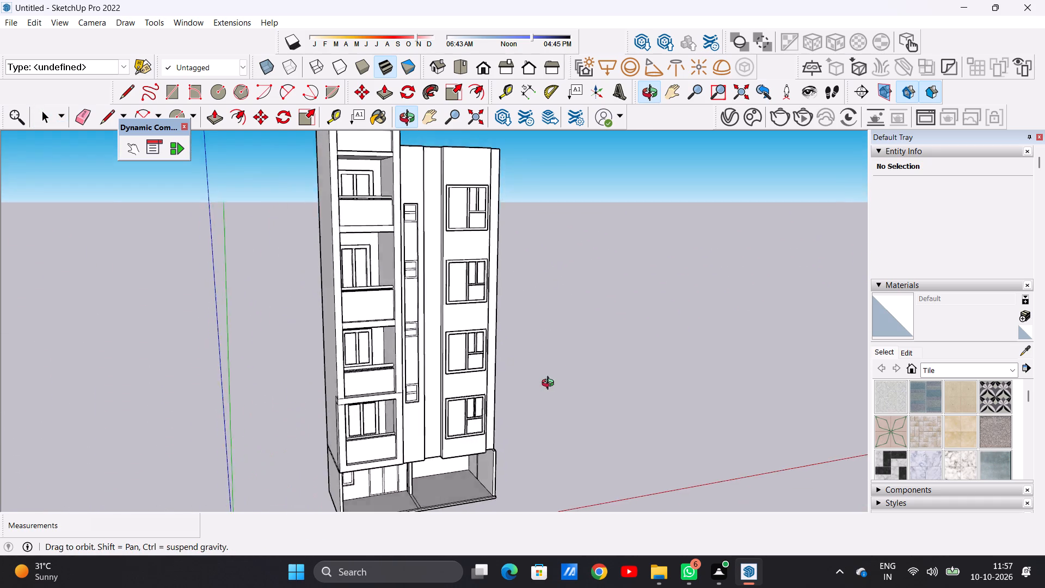
middle_click_drag(550, 384, 470, 395)
scroll(556, 381, "down", 9)
scroll(546, 327, "up", 3)
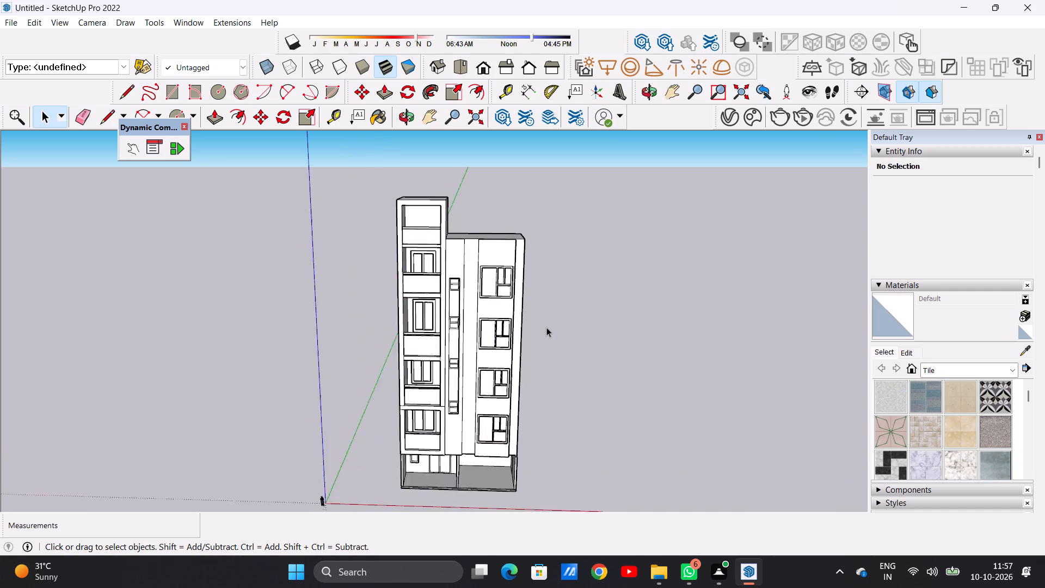
scroll(546, 327, "up", 5)
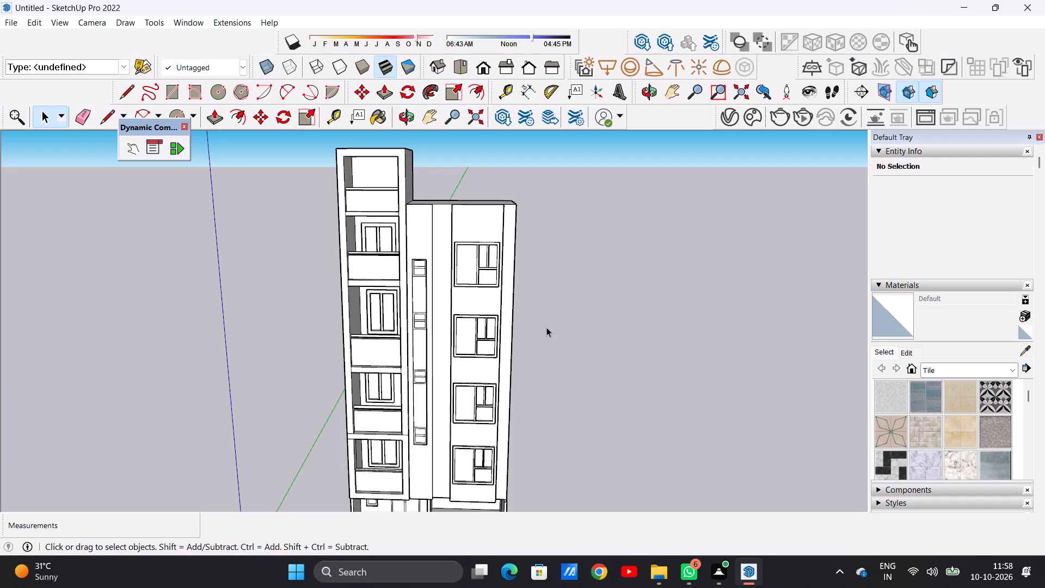
scroll(460, 346, "down", 1)
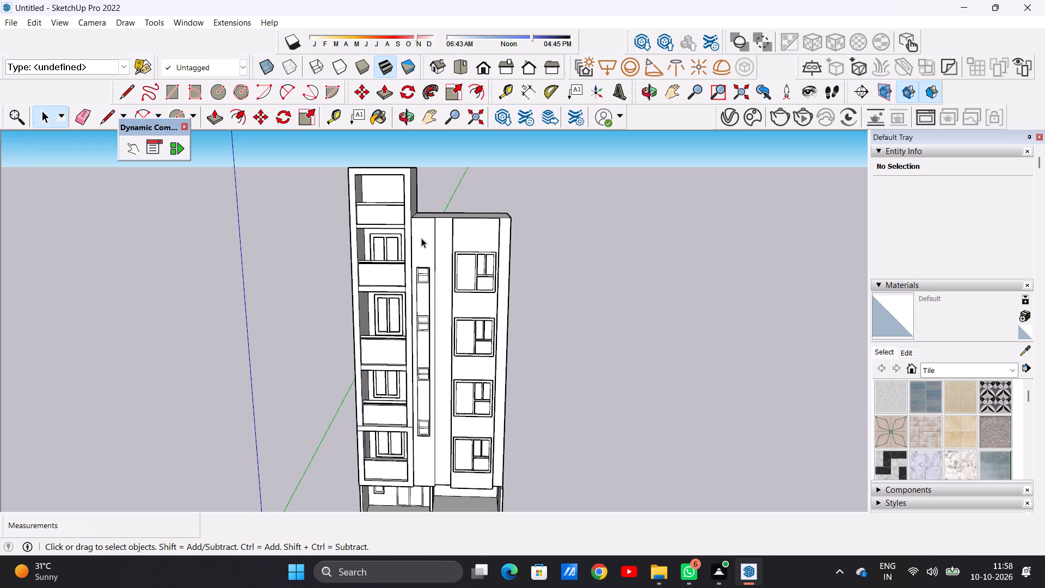
Push/Pull the lower block's roof face up by about 1' 8 1/4" as a new face, adding a roof band.
scroll(439, 226, "up", 8)
middle_click_drag(560, 238, 447, 303)
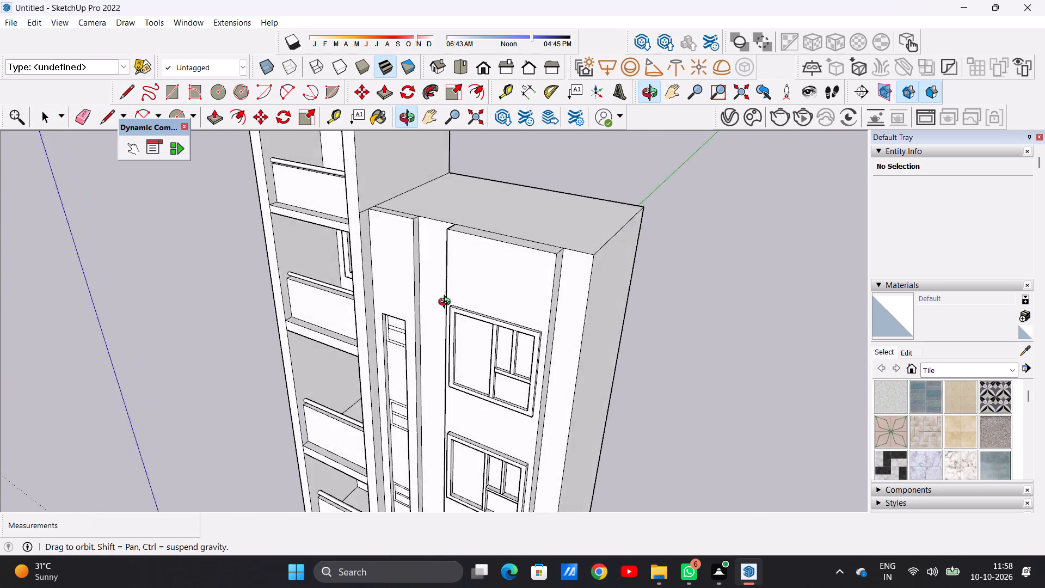
middle_click_drag(447, 303, 487, 319)
scroll(607, 199, "up", 5)
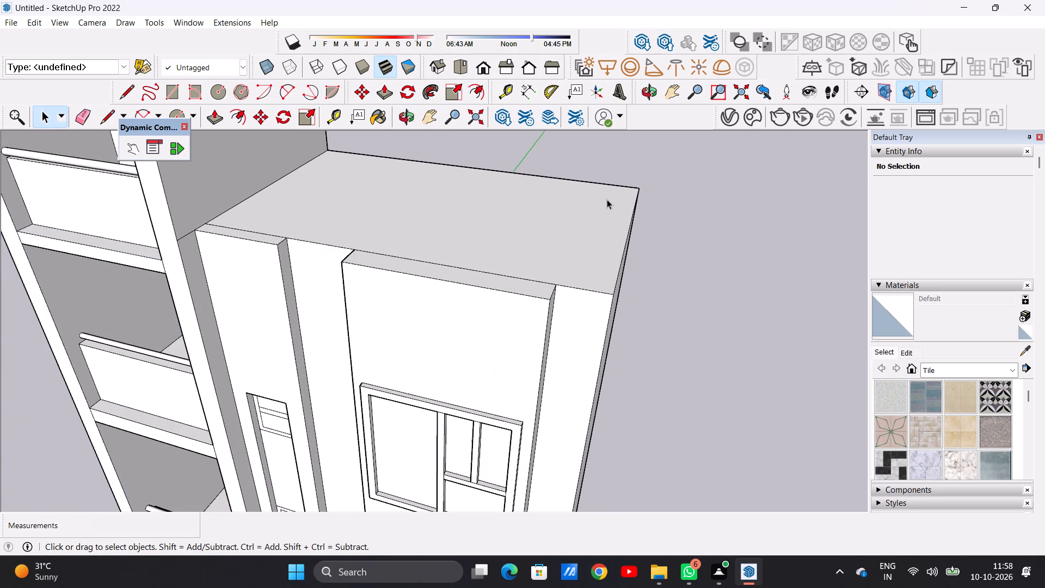
key("p")
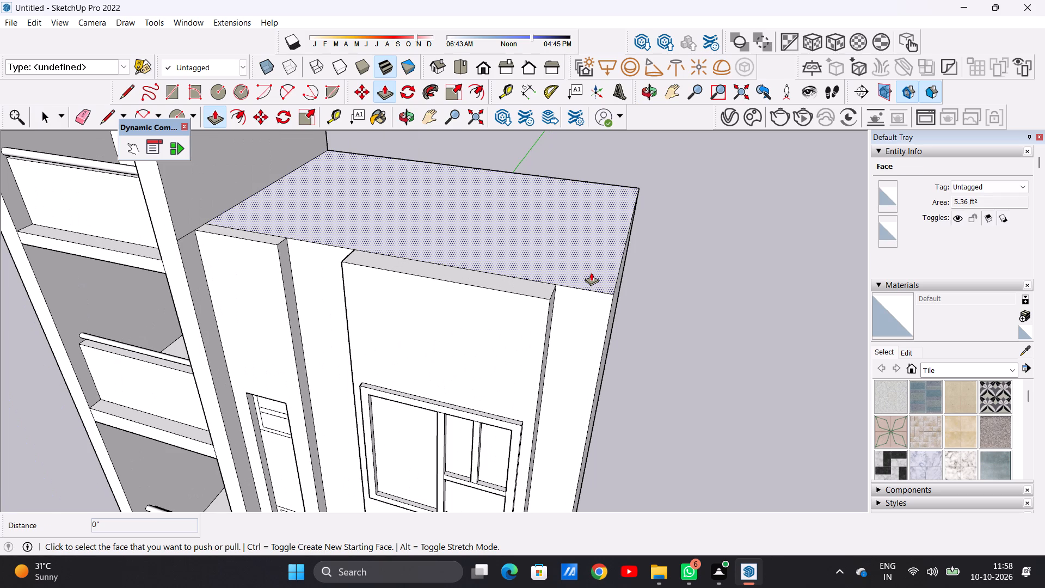
left_click(591, 272)
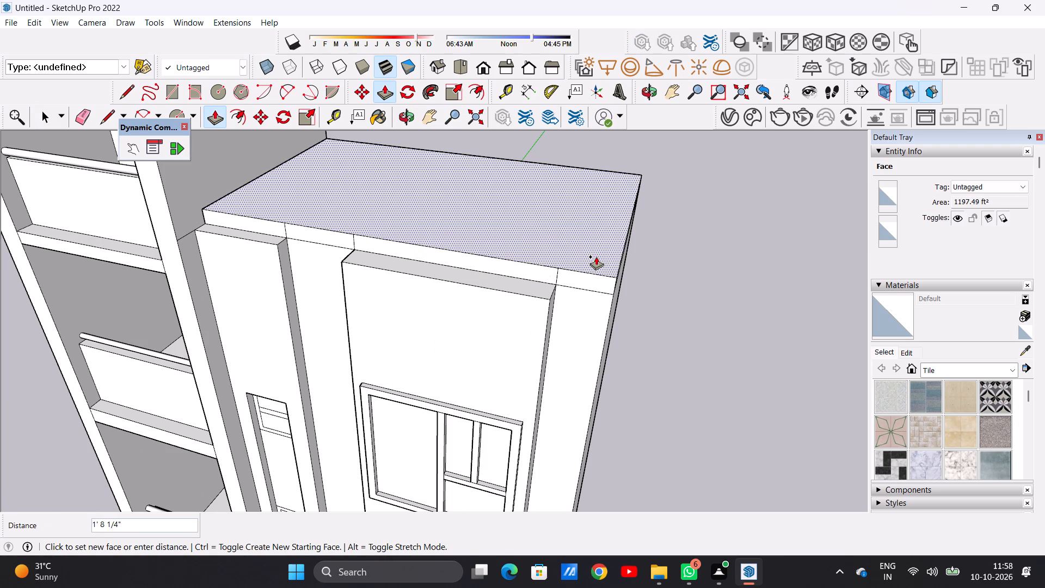
left_click(596, 256)
key("space")
Erase the three short vertical edges dividing the front of the new roof band.
type("E")
scroll(562, 262, "down", 1)
scroll(562, 265, "up", 4)
scroll(562, 274, "down", 1)
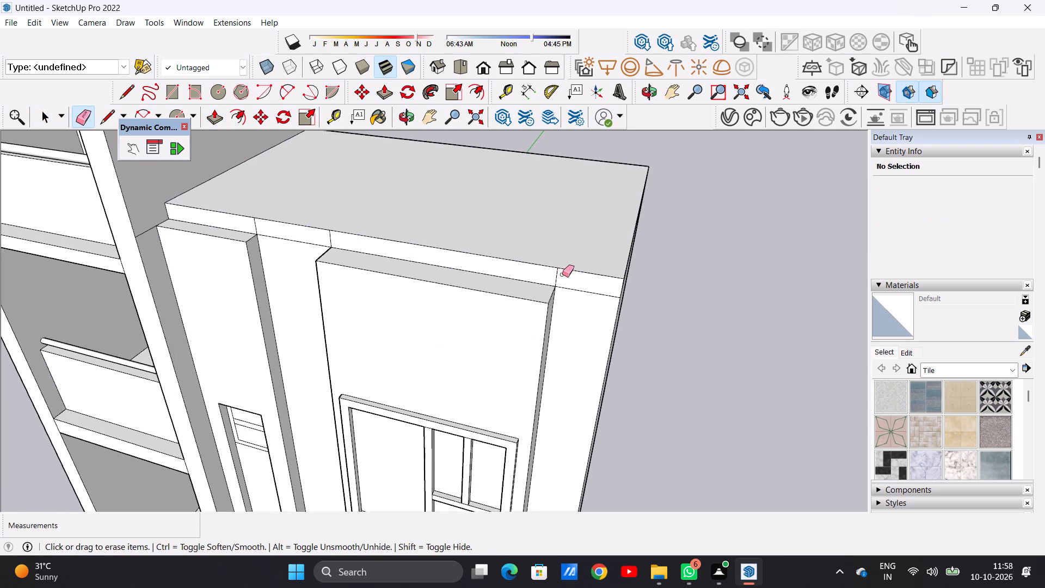
scroll(562, 310, "up", 1)
scroll(562, 310, "down", 1)
scroll(562, 310, "up", 5)
left_click_drag(543, 250, 554, 258)
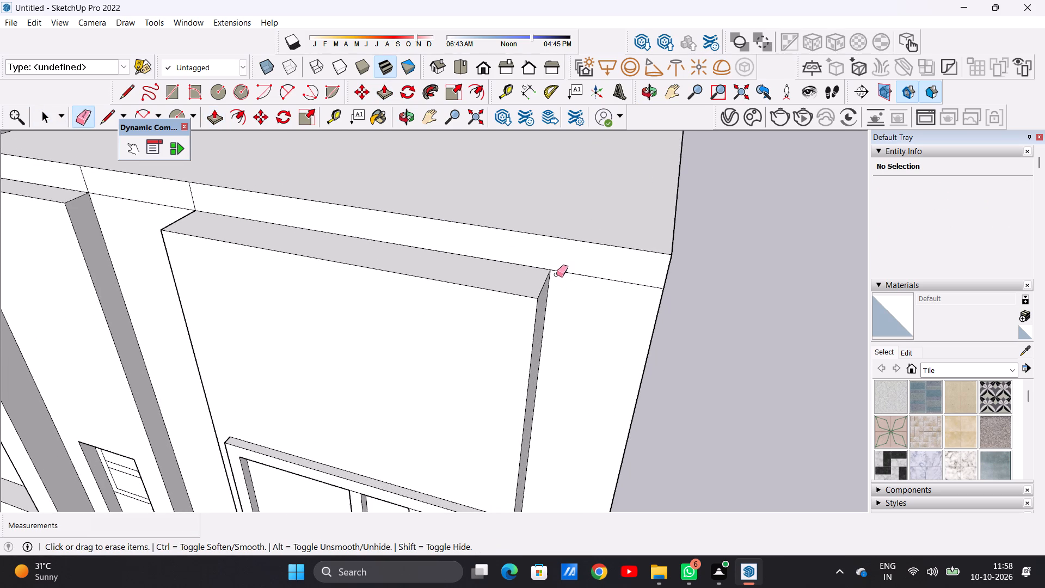
scroll(555, 288, "down", 5)
scroll(325, 211, "up", 15)
left_click_drag(274, 232, 288, 239)
scroll(356, 267, "down", 11)
scroll(205, 242, "up", 13)
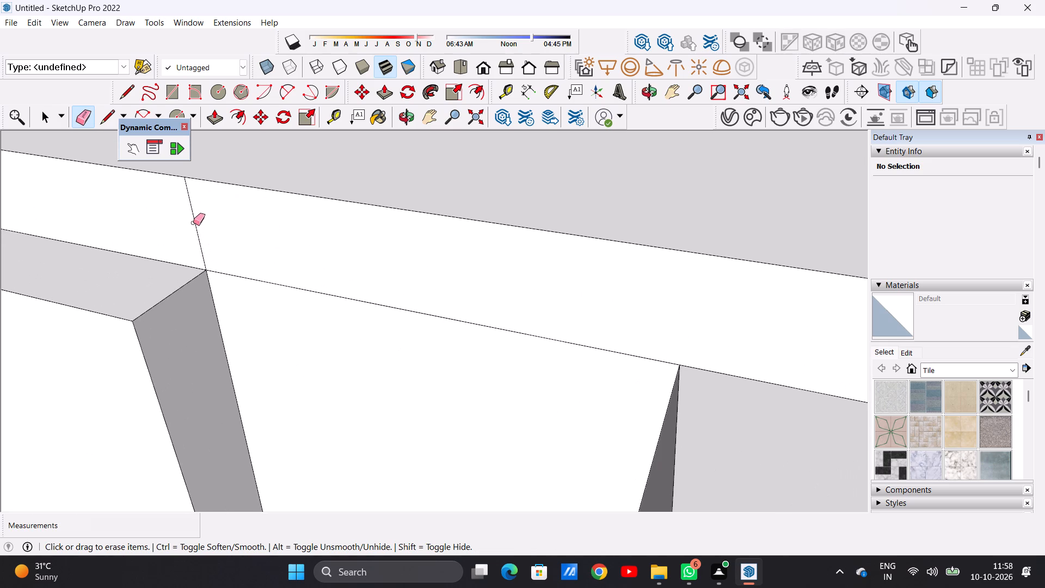
left_click_drag(193, 223, 214, 235)
scroll(234, 273, "down", 20)
scroll(234, 273, "down", 2)
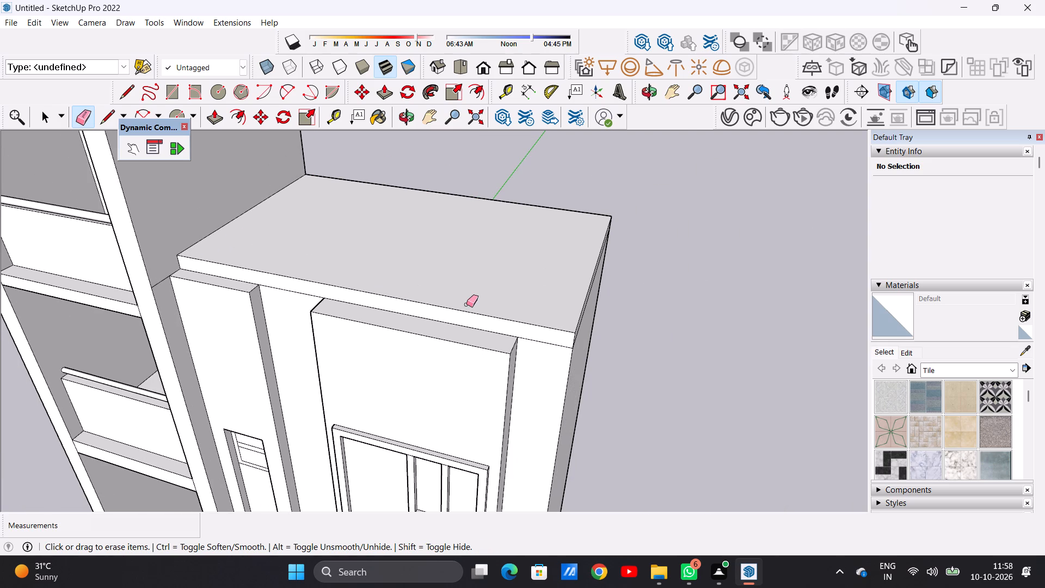
scroll(452, 305, "up", 9)
middle_click_drag(513, 307, 575, 232)
scroll(548, 282, "down", 10)
key("space")
Examine the lower block's roof band and the tops of both building blocks from the front and above.
scroll(448, 283, "up", 1)
middle_click_drag(448, 283, 415, 219)
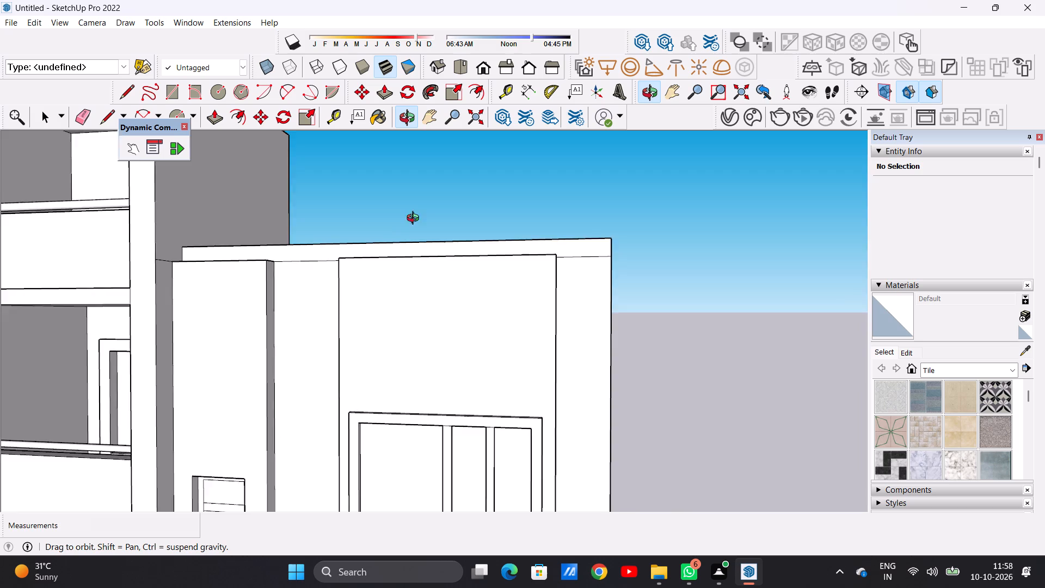
middle_click_drag(415, 219, 474, 275)
scroll(440, 298, "down", 4)
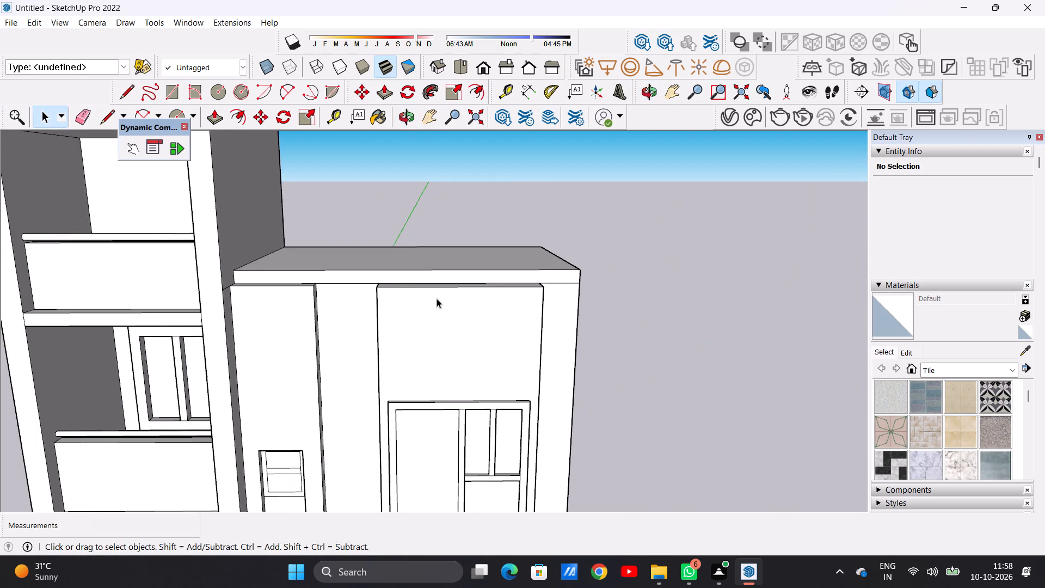
scroll(293, 263, "up", 10)
middle_click_drag(307, 278, 285, 316)
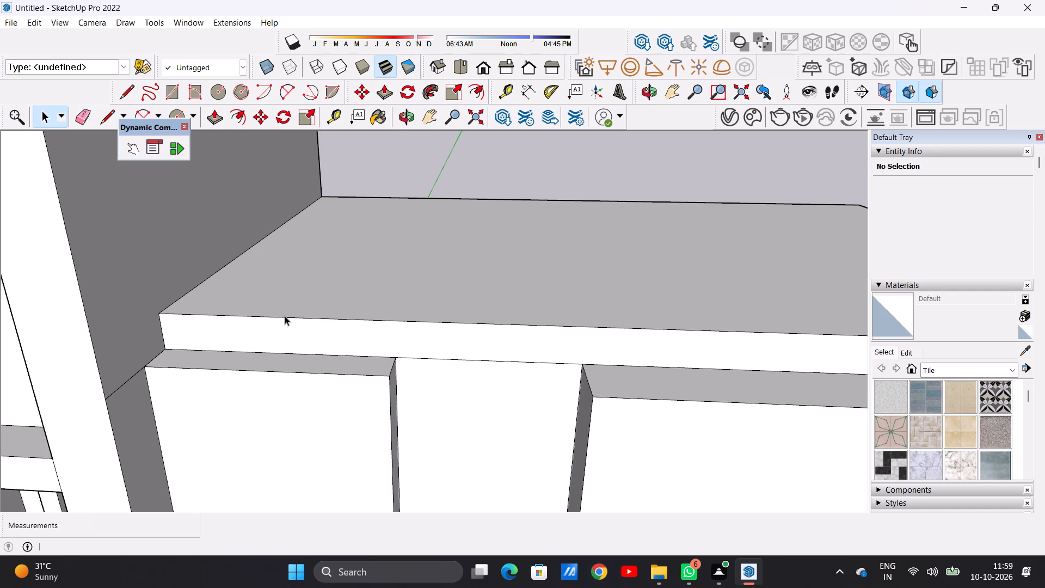
scroll(285, 316, "down", 11)
scroll(451, 333, "up", 1)
scroll(451, 333, "down", 1)
scroll(451, 333, "up", 1)
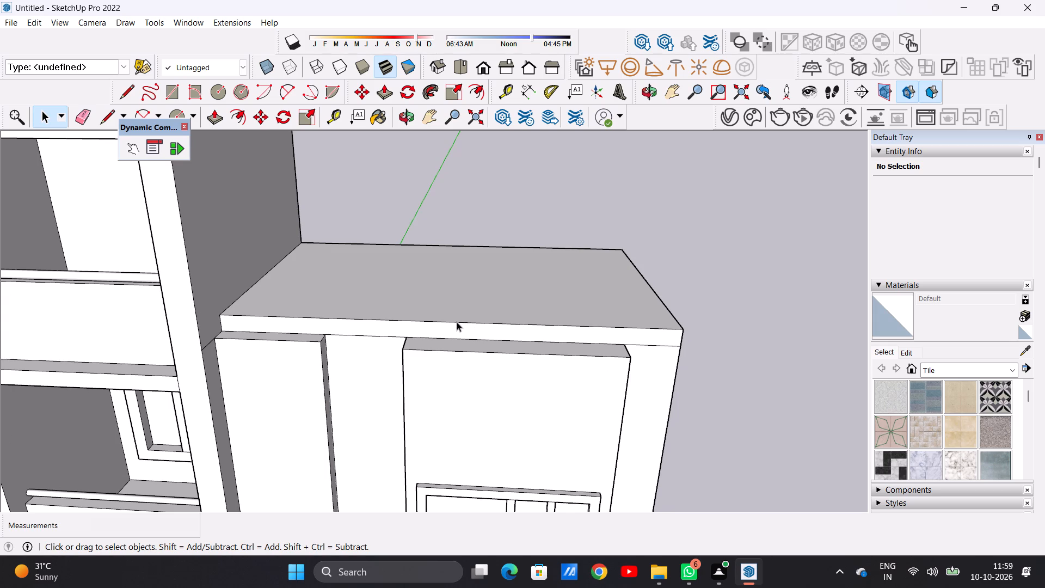
scroll(395, 375, "down", 11)
middle_click_drag(421, 428, 421, 344)
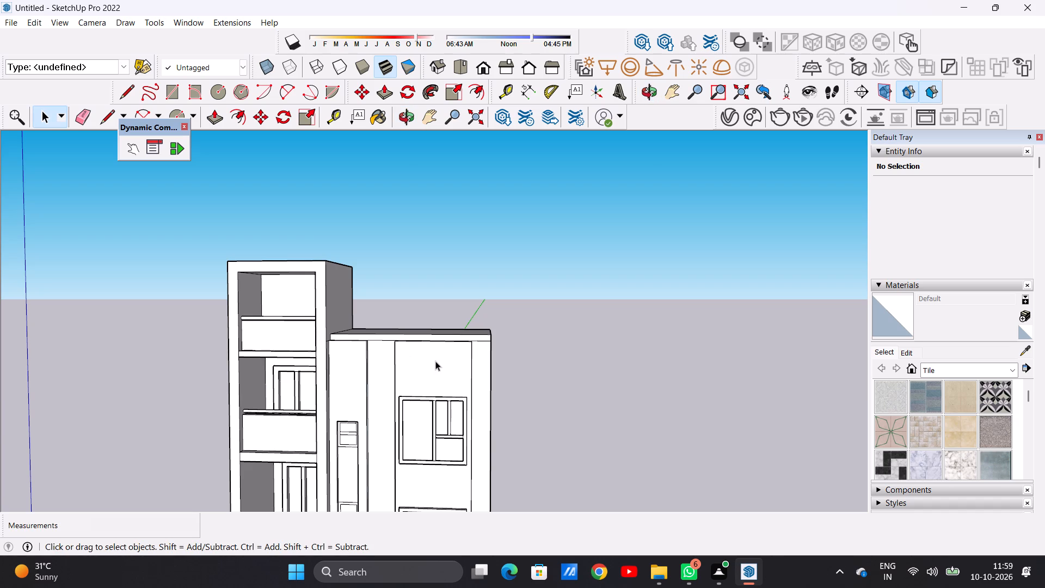
scroll(431, 366, "up", 4)
middle_click_drag(421, 368, 436, 339)
scroll(436, 339, "up", 5)
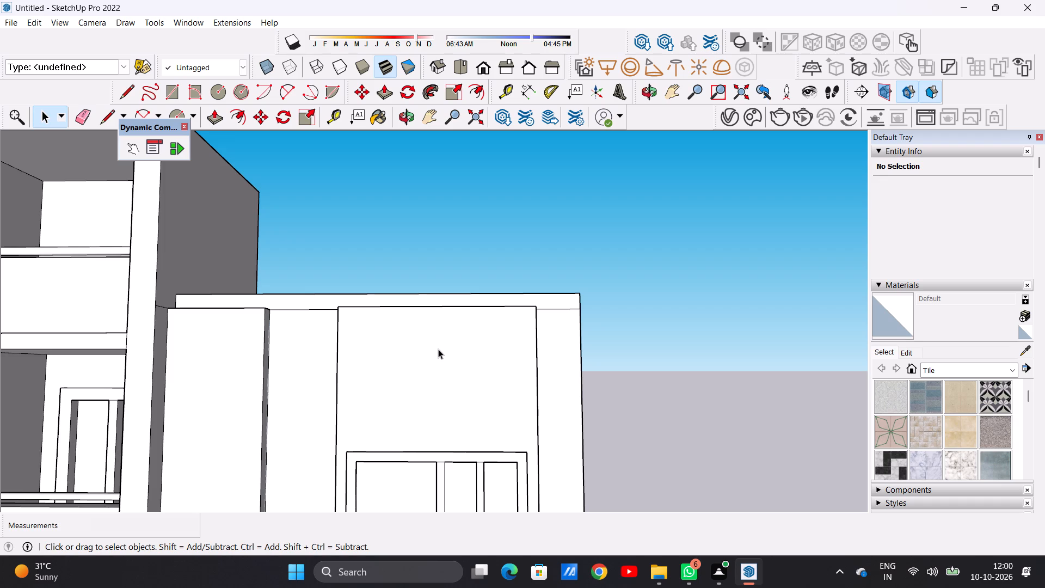
scroll(377, 346, "down", 9)
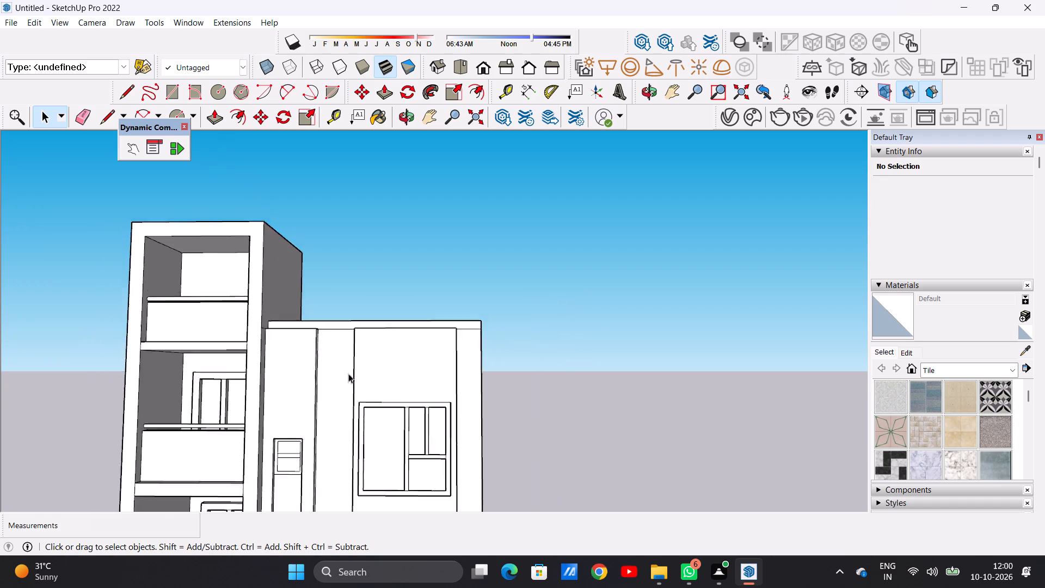
scroll(348, 373, "down", 1)
middle_click_drag(262, 308, 455, 412)
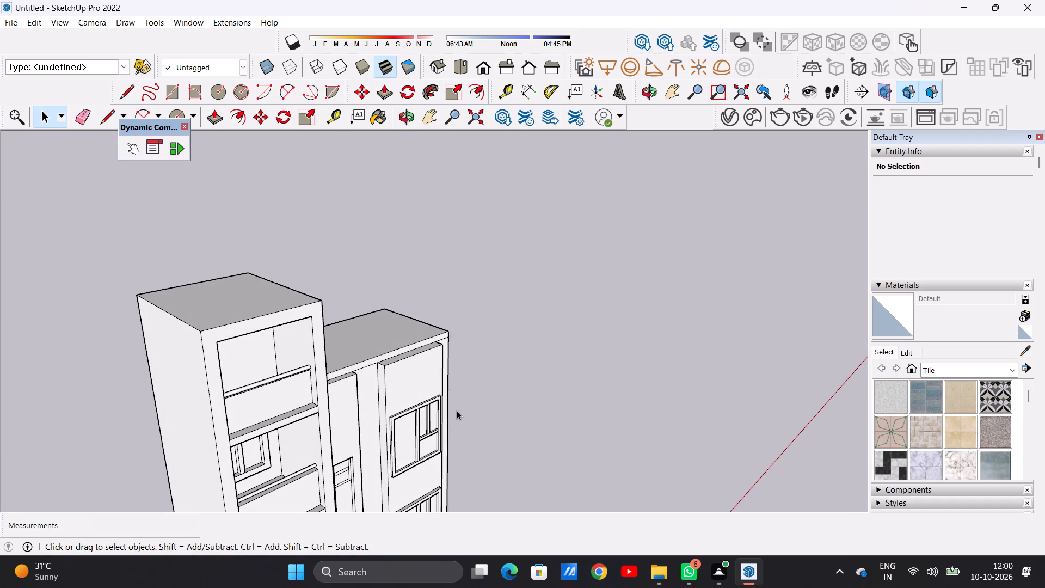
scroll(341, 352, "down", 3)
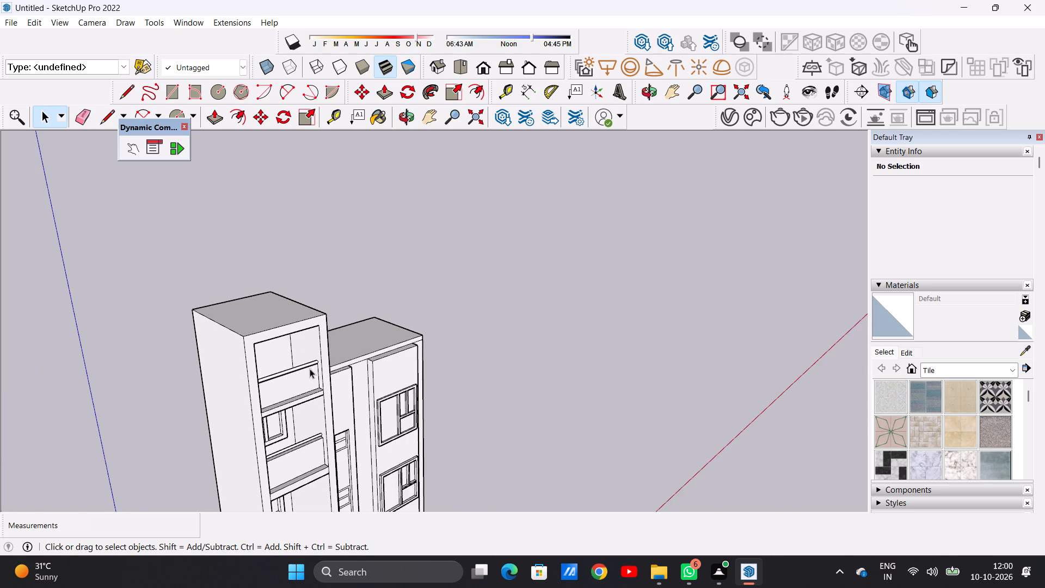
Examine the front facade as a whole, including both block tops, the railed bays and the framed windows.
scroll(310, 381, "up", 6)
scroll(293, 333, "down", 13)
middle_click_drag(306, 412, 270, 385)
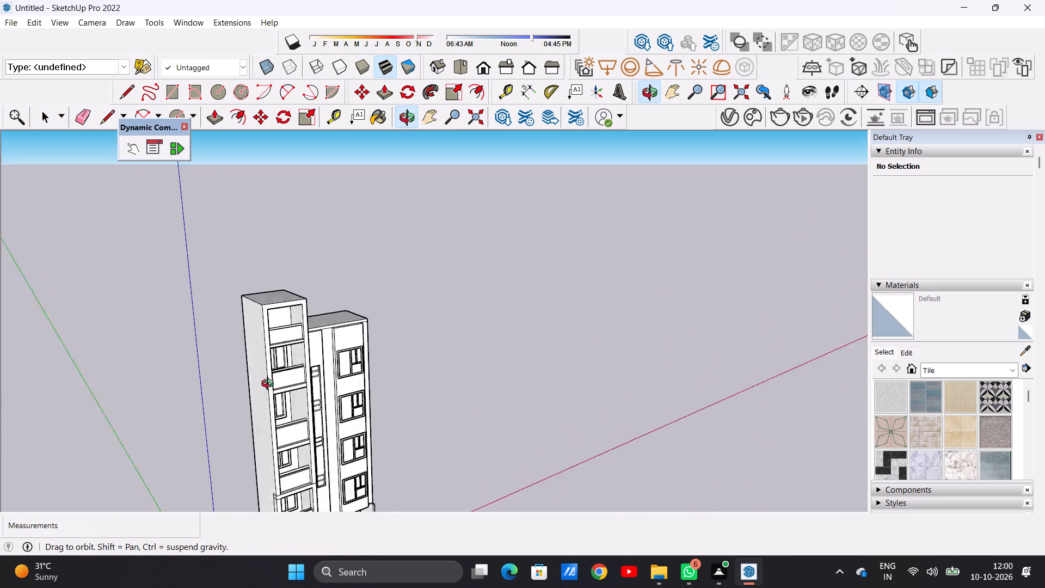
middle_click_drag(270, 385, 254, 379)
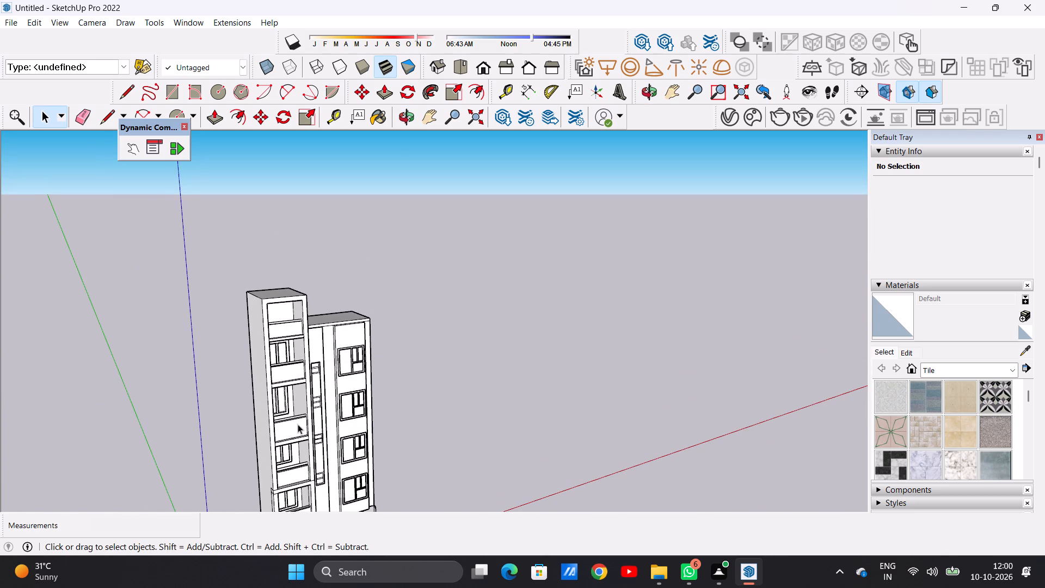
middle_click_drag(299, 403, 257, 406)
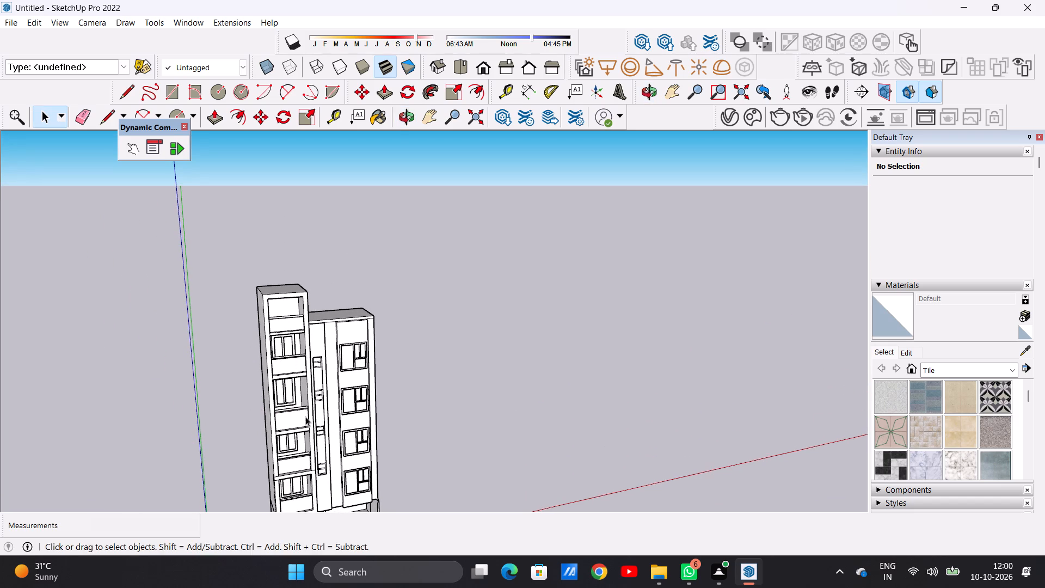
middle_click_drag(305, 416, 293, 442)
scroll(309, 427, "up", 6)
scroll(306, 420, "down", 1)
scroll(306, 420, "up", 1)
scroll(306, 420, "down", 1)
Draw two parallel lines, each about 2' long, across the third railed bay's lower ledge, near its end beside the barred-window strip.
scroll(306, 420, "up", 13)
middle_click_drag(309, 406, 308, 433)
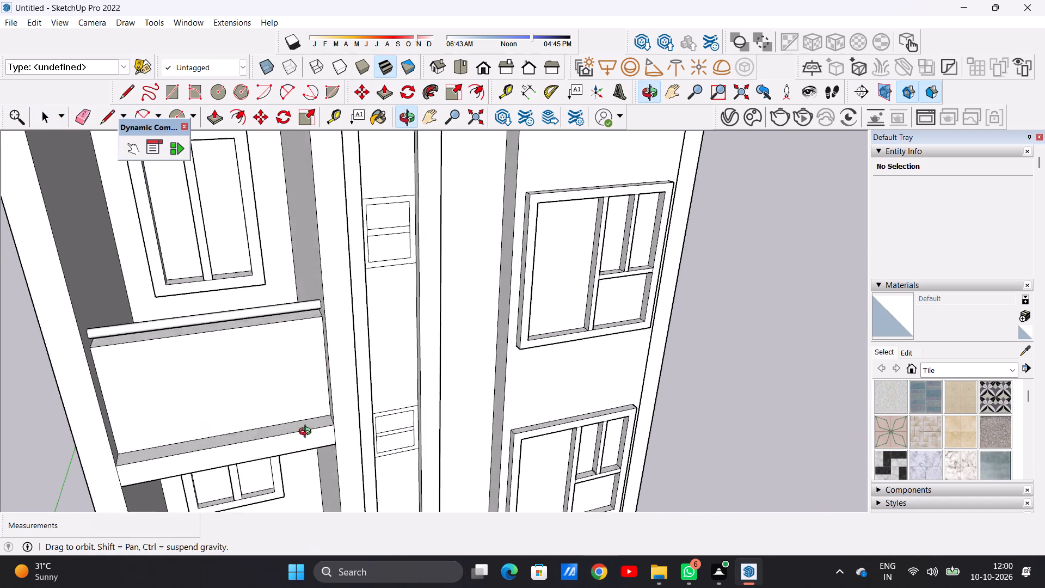
middle_click_drag(308, 433, 298, 455)
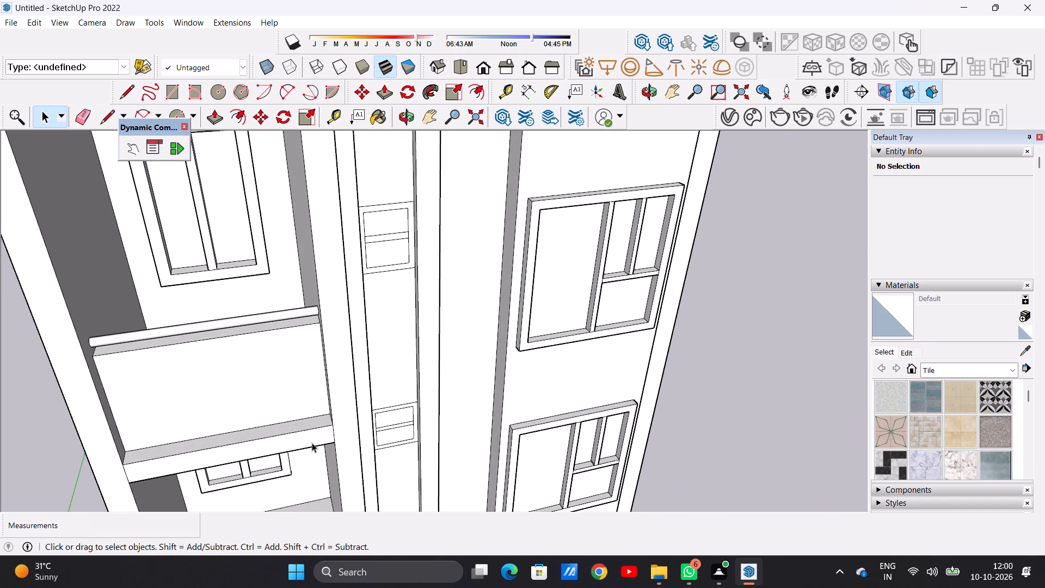
middle_click_drag(316, 439, 308, 456)
scroll(321, 442, "up", 2)
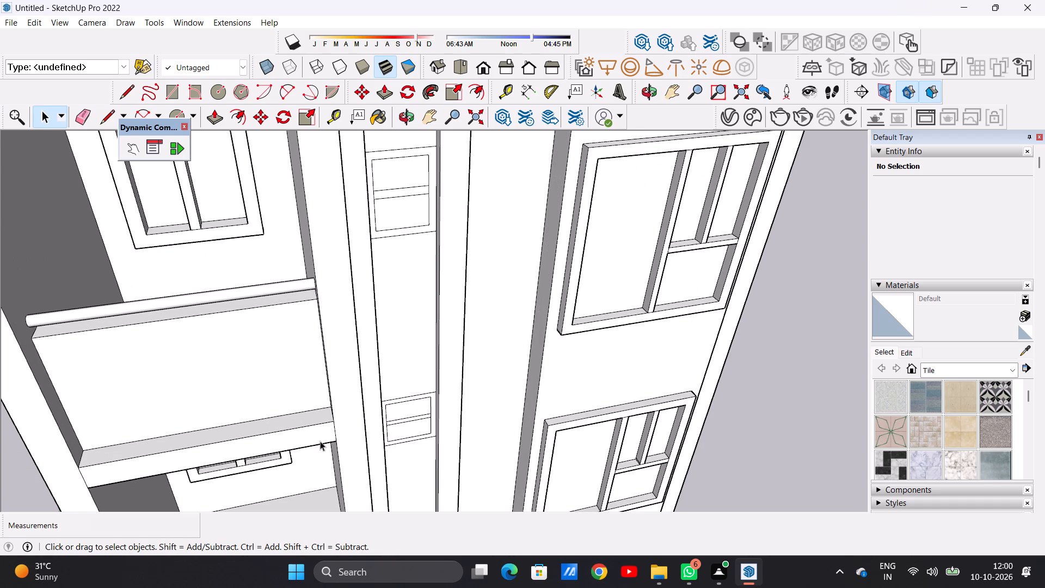
scroll(327, 433, "down", 2)
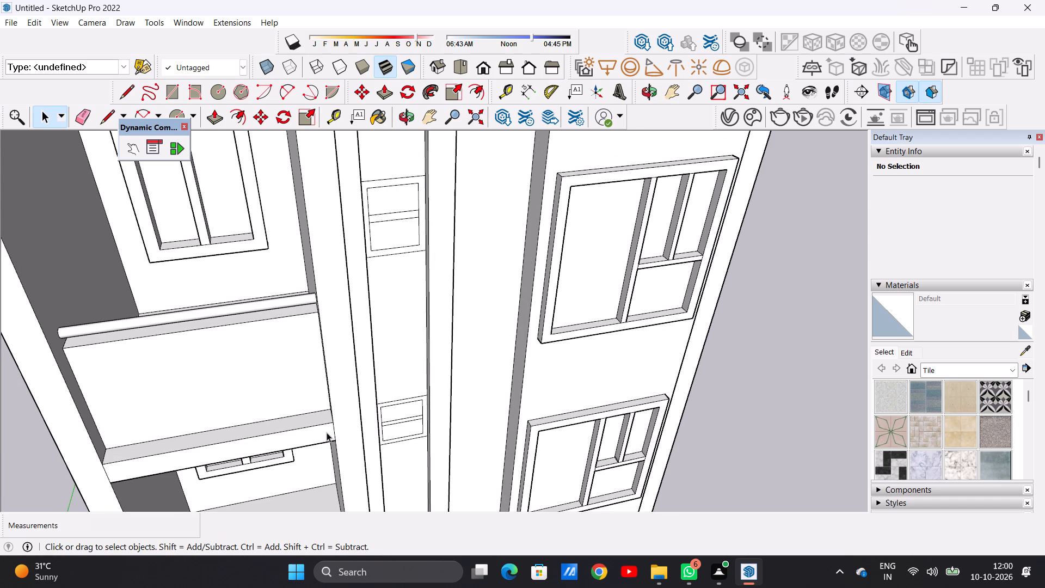
key("l")
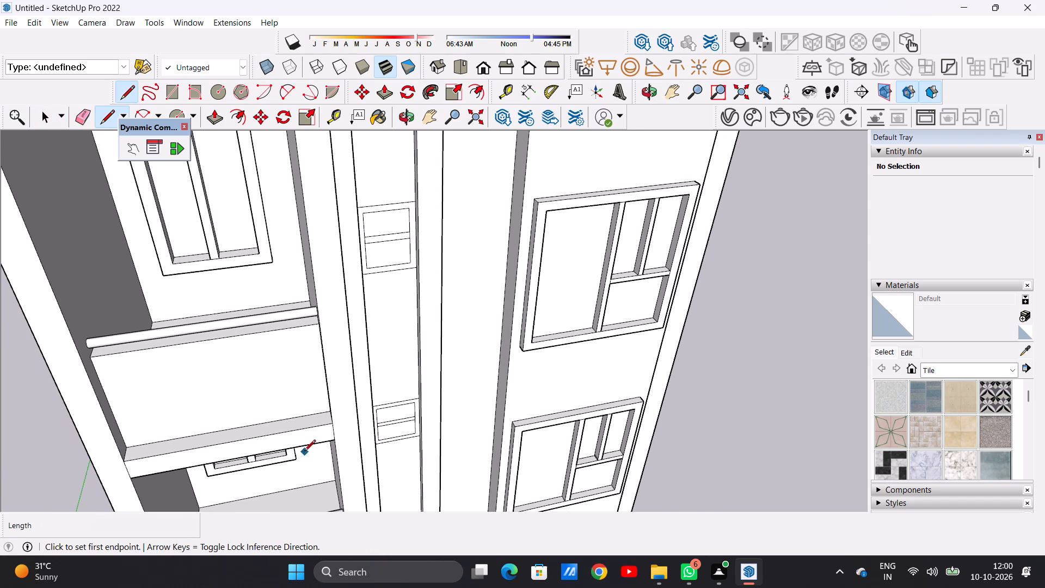
scroll(310, 447, "up", 10)
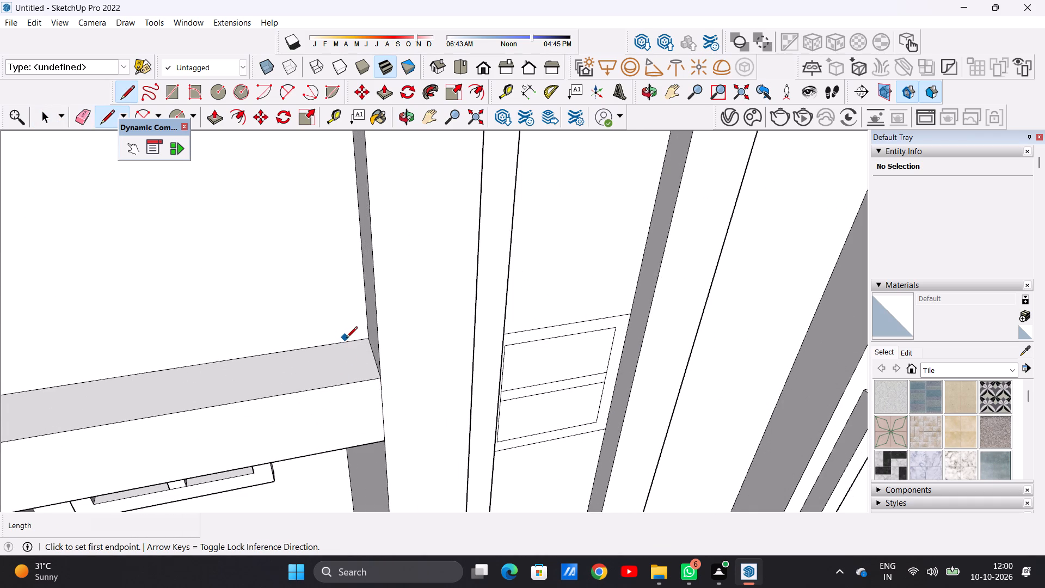
left_click(350, 341)
left_click(364, 382)
left_click(319, 346)
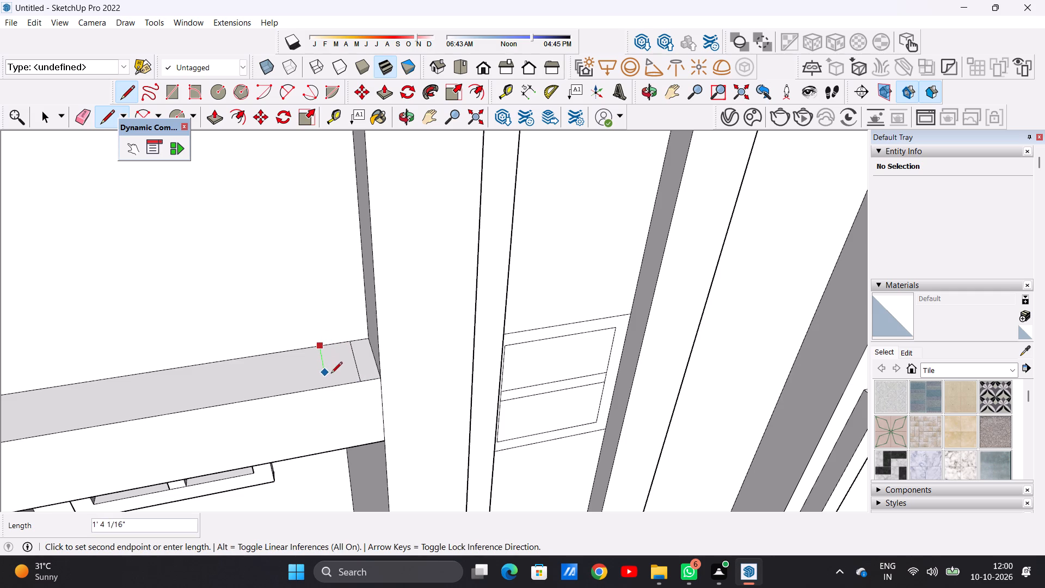
left_click(329, 388)
key("space")
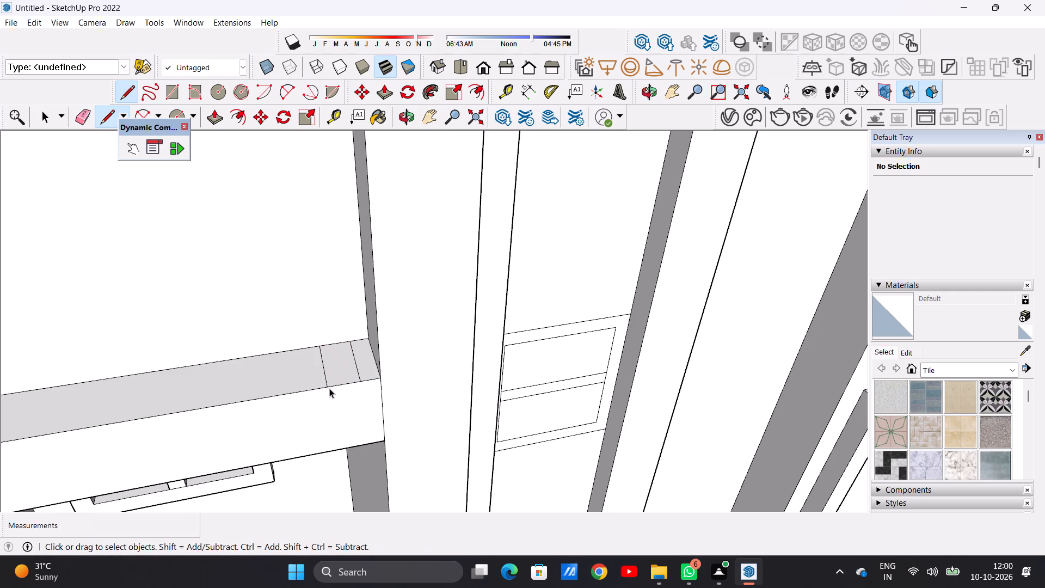
Copy the marked ledge segment with its edges four times along the ledge, each about 1' 2" from the previous one.
double_click(340, 382)
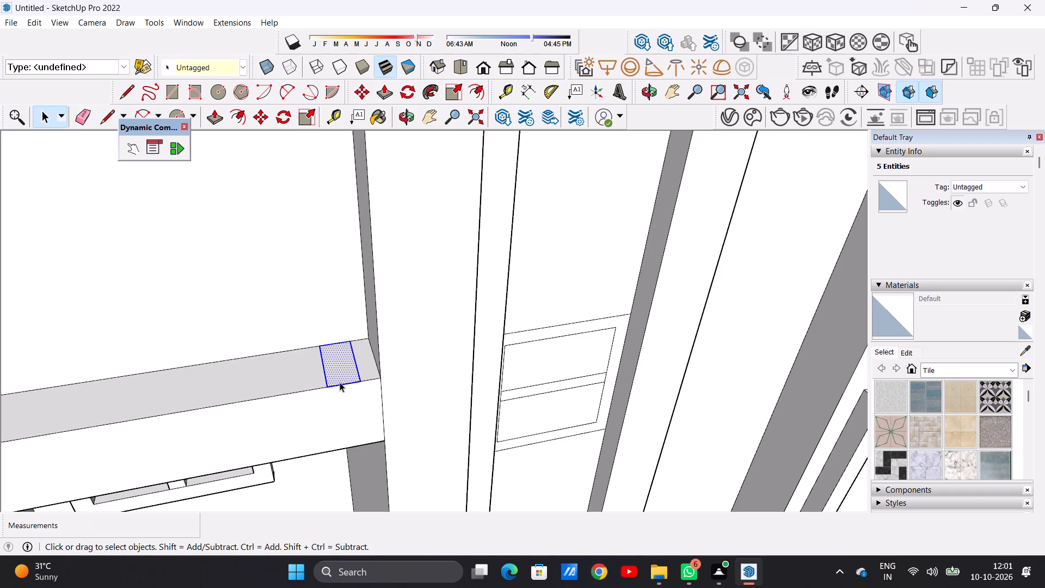
key("m")
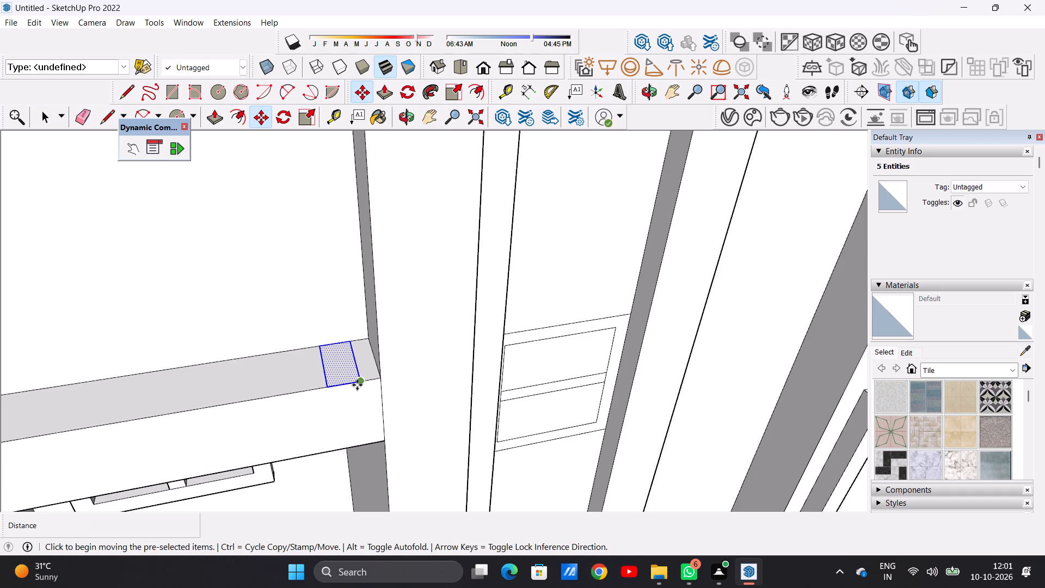
left_click(357, 385)
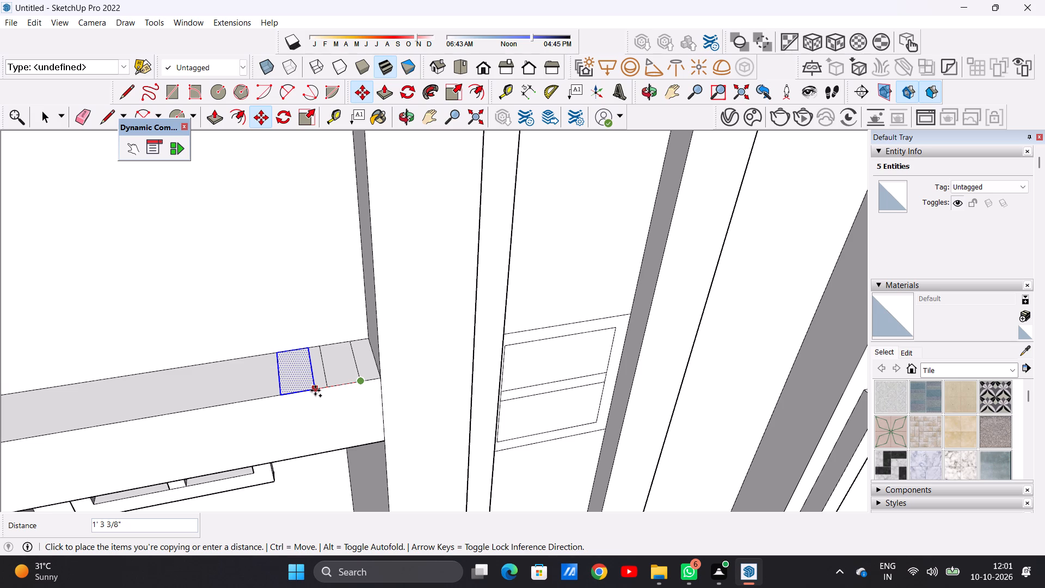
left_click(319, 388)
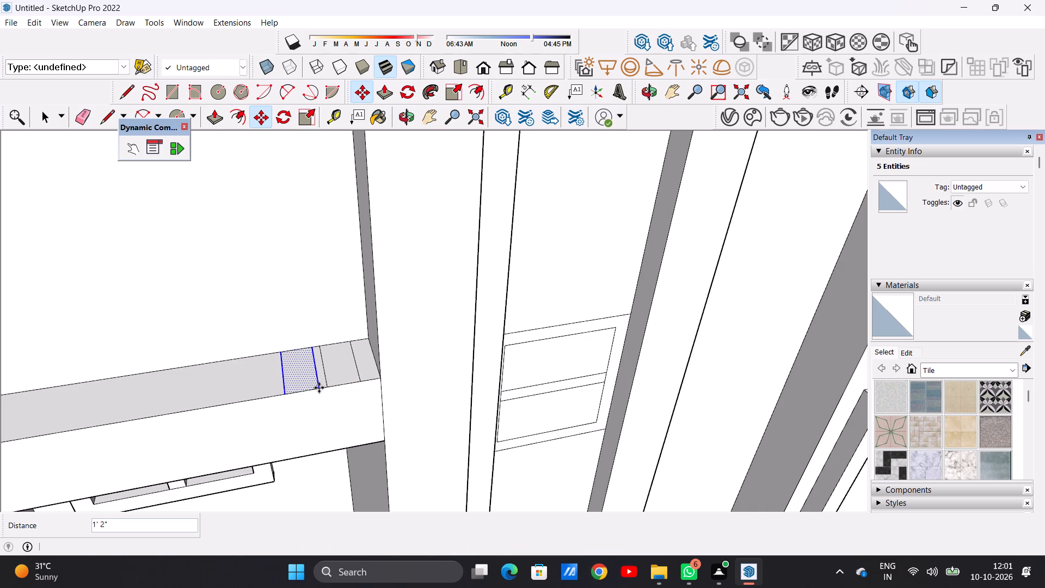
left_click(319, 388)
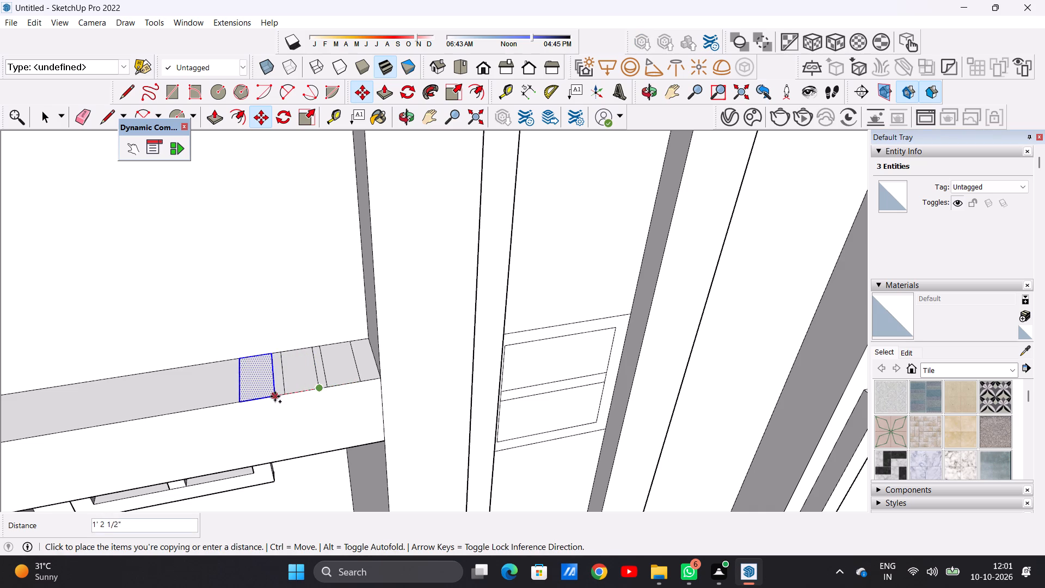
left_click(276, 399)
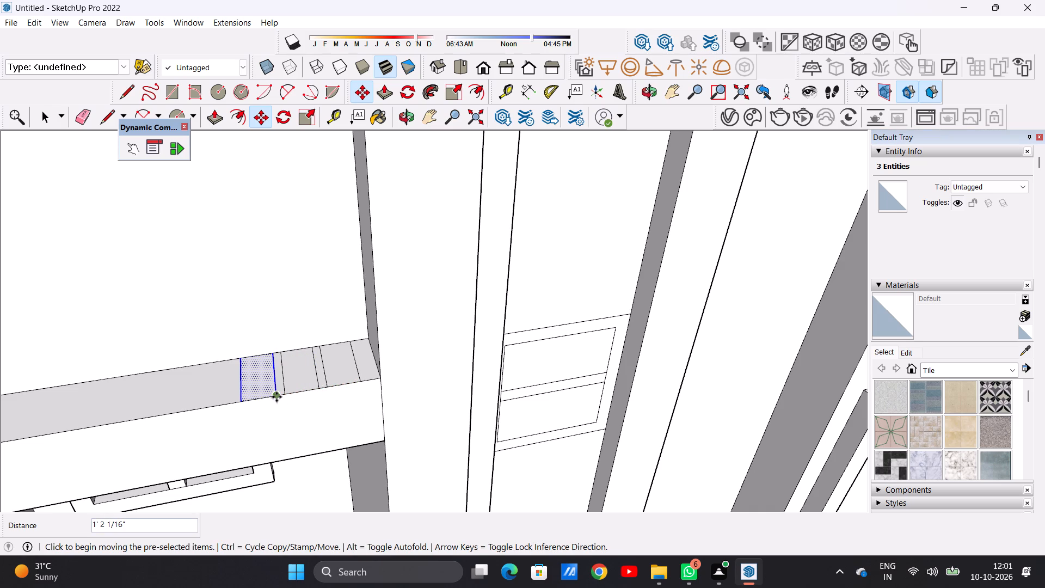
left_click(276, 397)
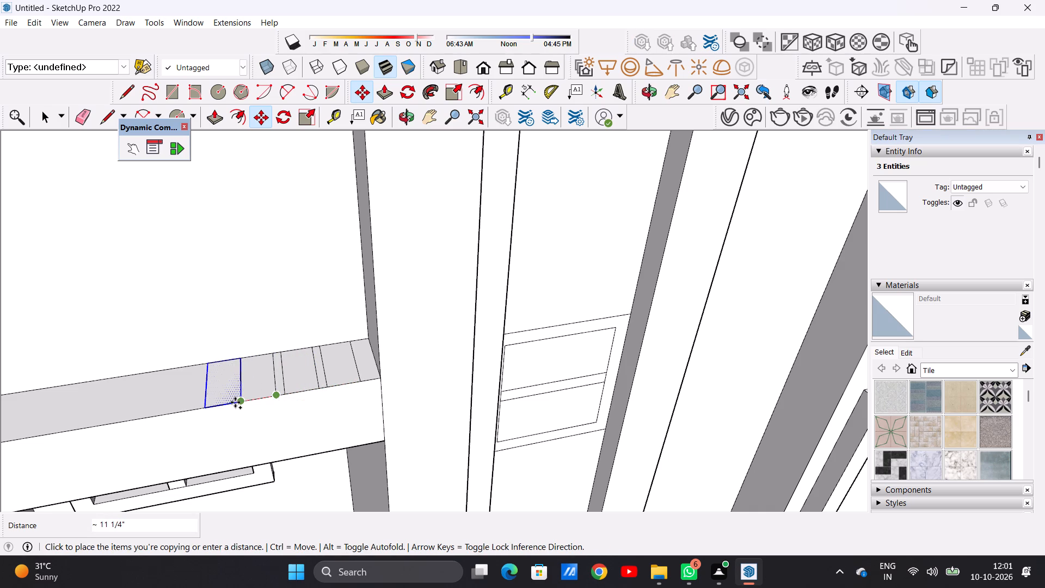
left_click(232, 403)
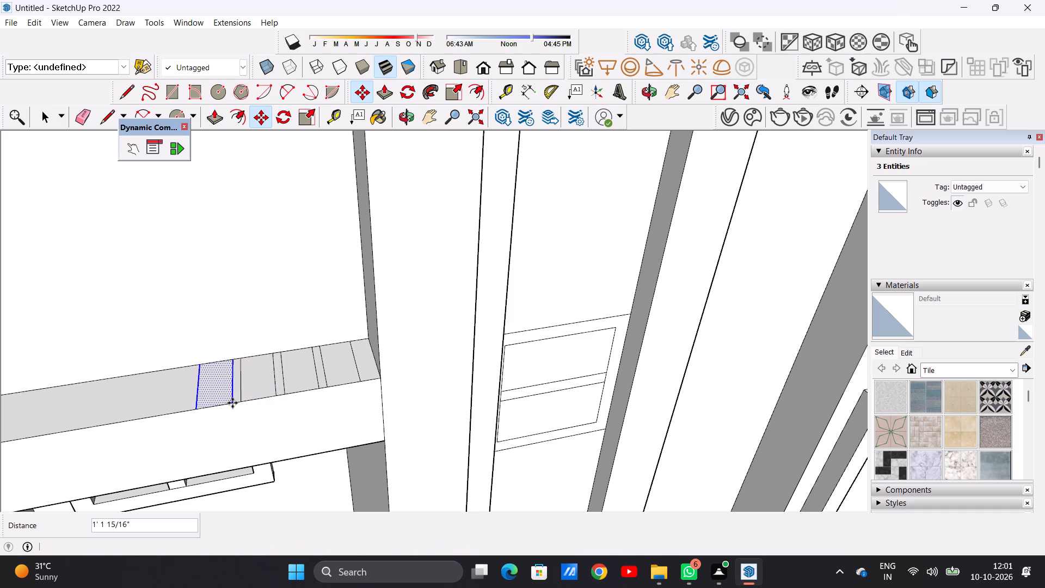
left_click(232, 403)
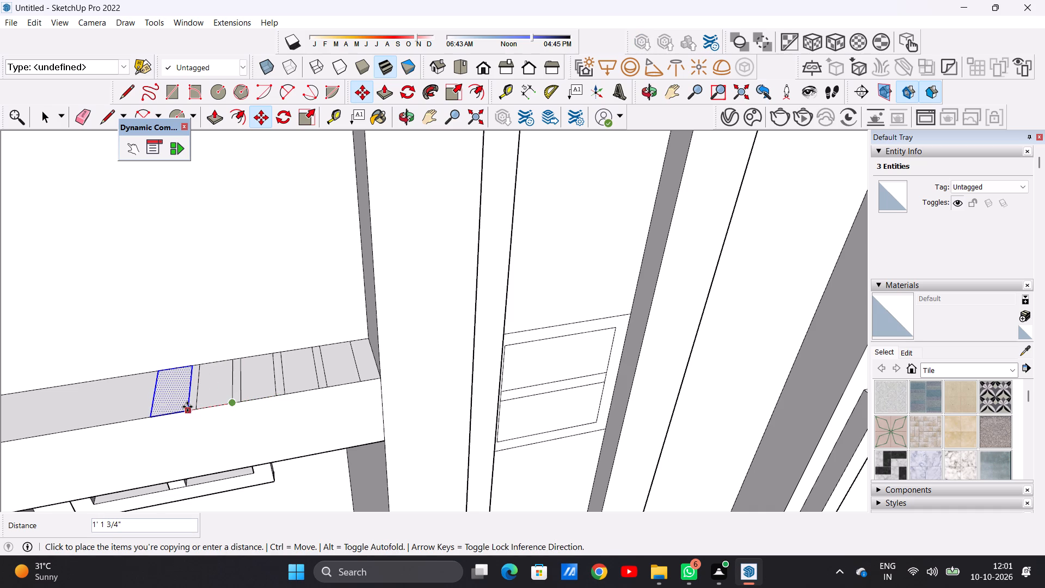
left_click(187, 407)
key("space")
scroll(236, 408, "down", 17)
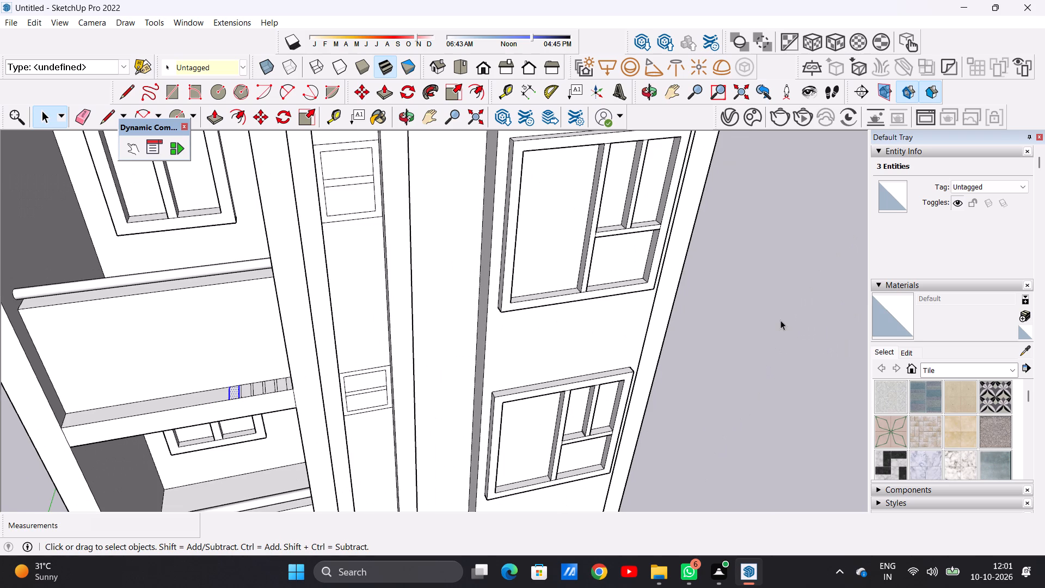
left_click_drag(779, 320, 773, 320)
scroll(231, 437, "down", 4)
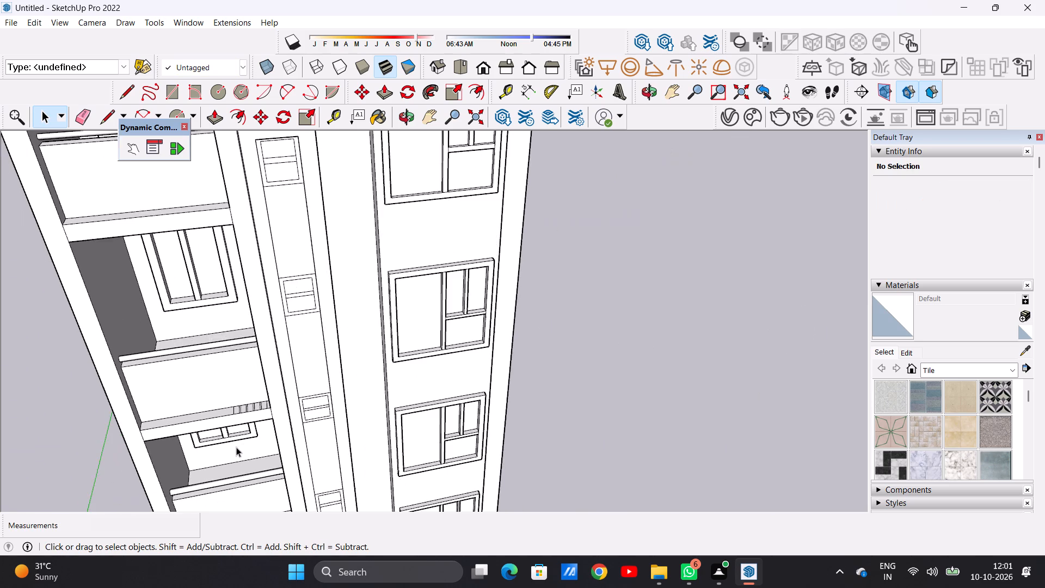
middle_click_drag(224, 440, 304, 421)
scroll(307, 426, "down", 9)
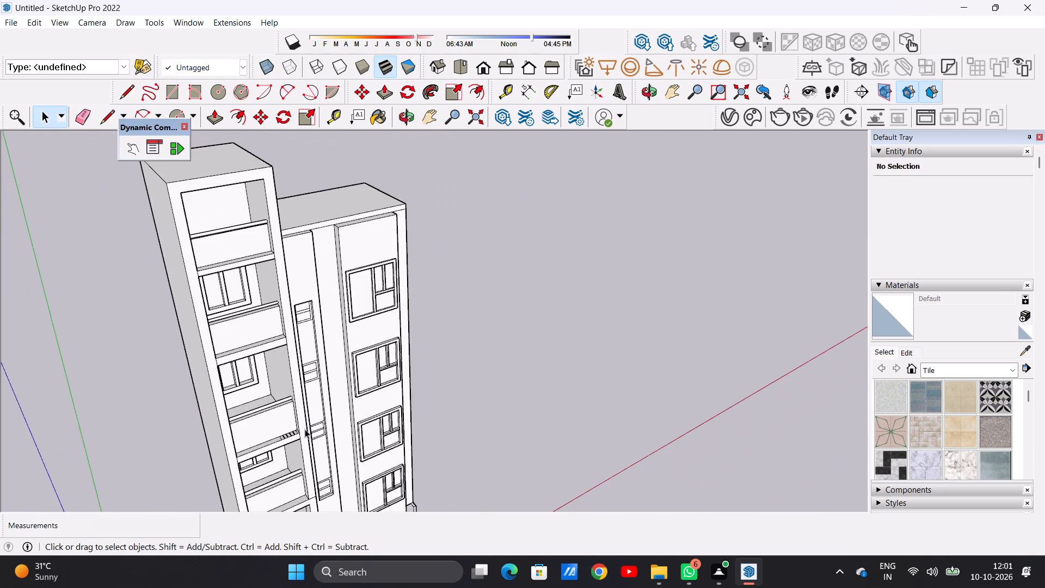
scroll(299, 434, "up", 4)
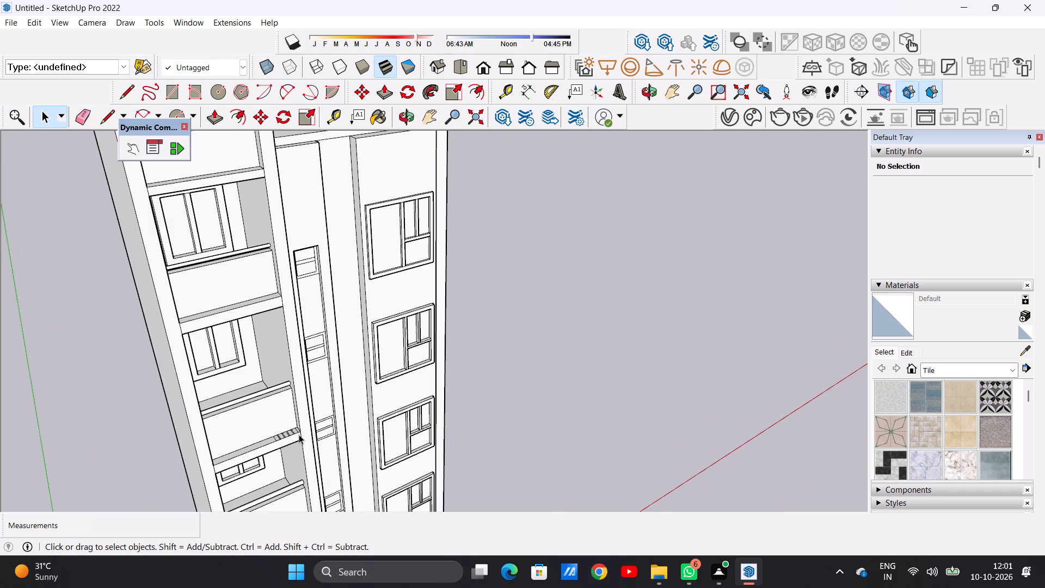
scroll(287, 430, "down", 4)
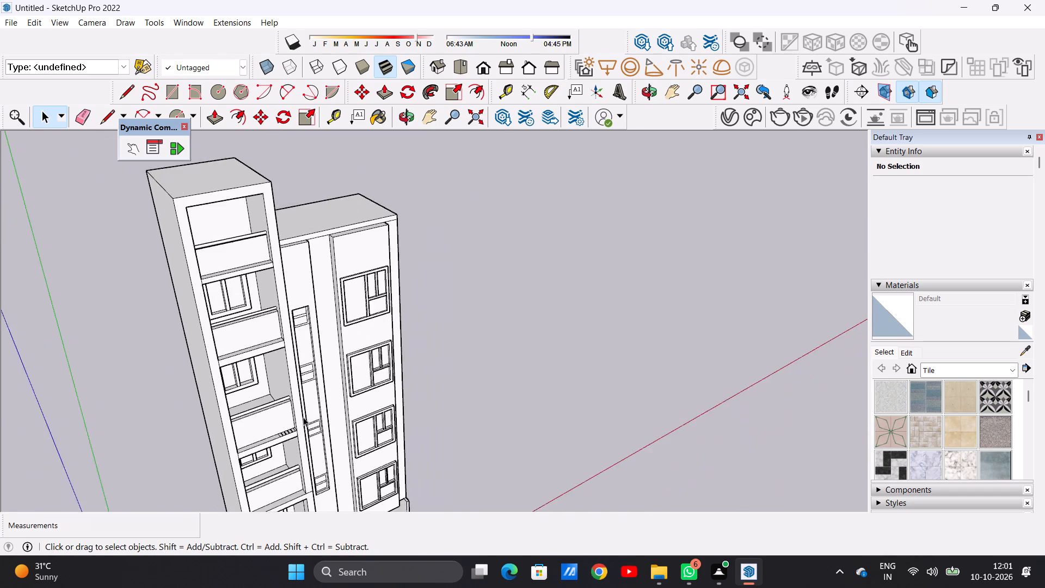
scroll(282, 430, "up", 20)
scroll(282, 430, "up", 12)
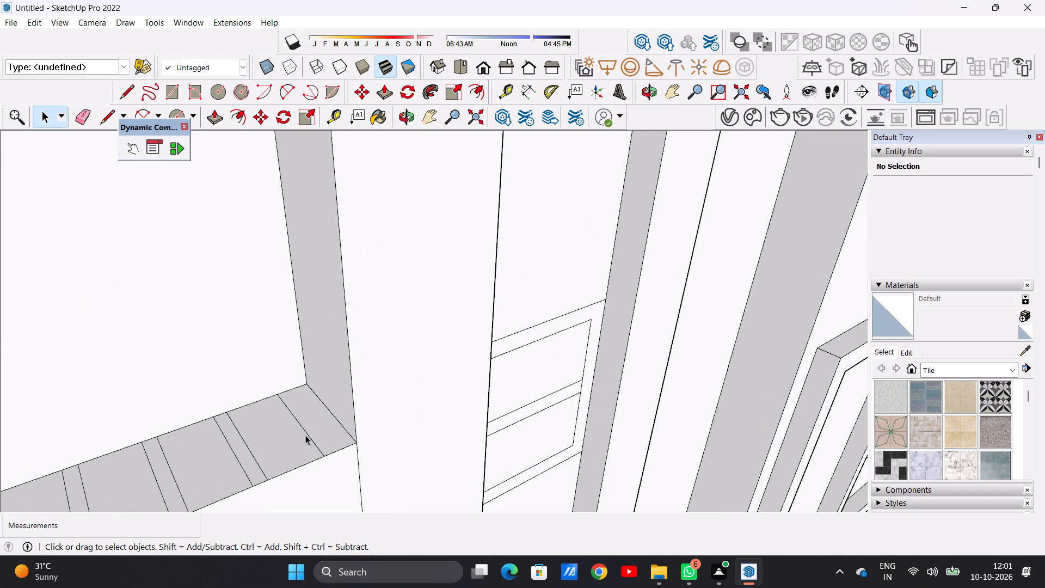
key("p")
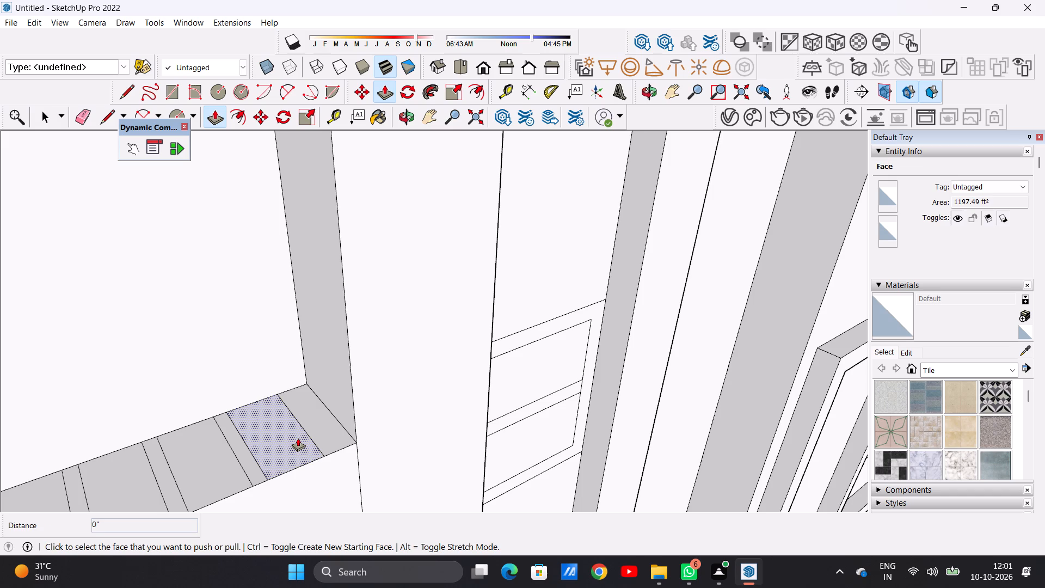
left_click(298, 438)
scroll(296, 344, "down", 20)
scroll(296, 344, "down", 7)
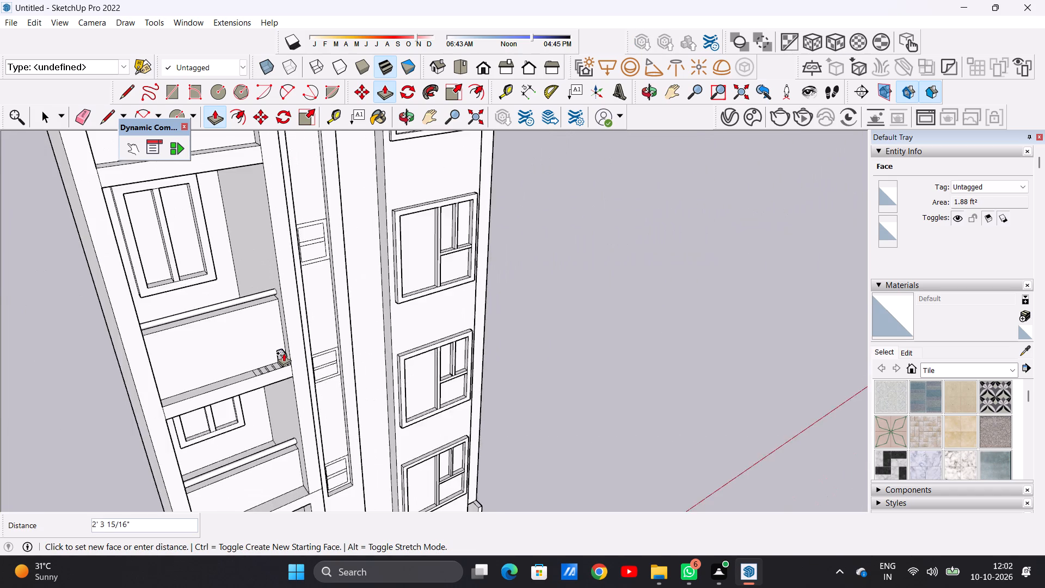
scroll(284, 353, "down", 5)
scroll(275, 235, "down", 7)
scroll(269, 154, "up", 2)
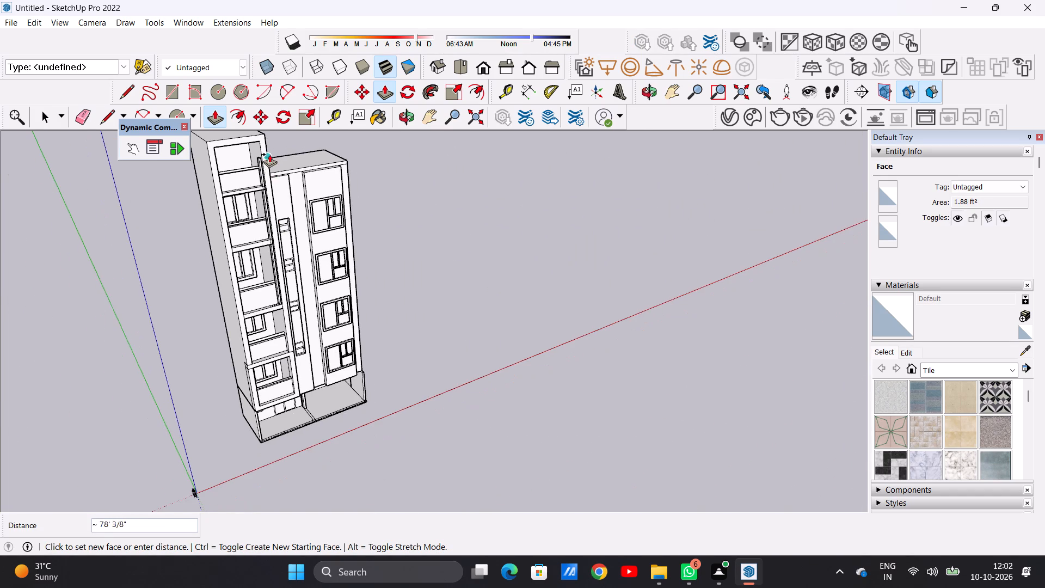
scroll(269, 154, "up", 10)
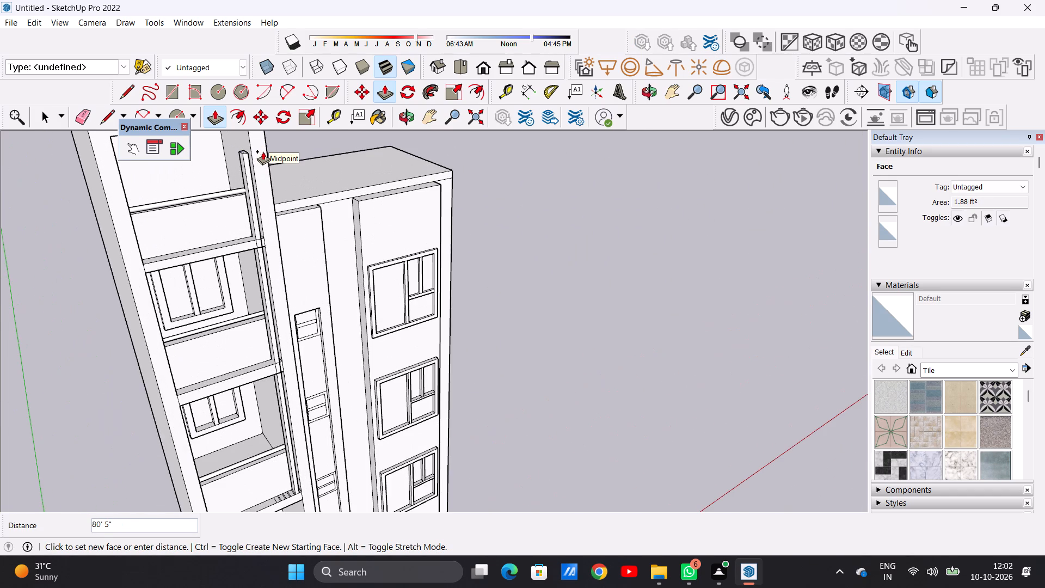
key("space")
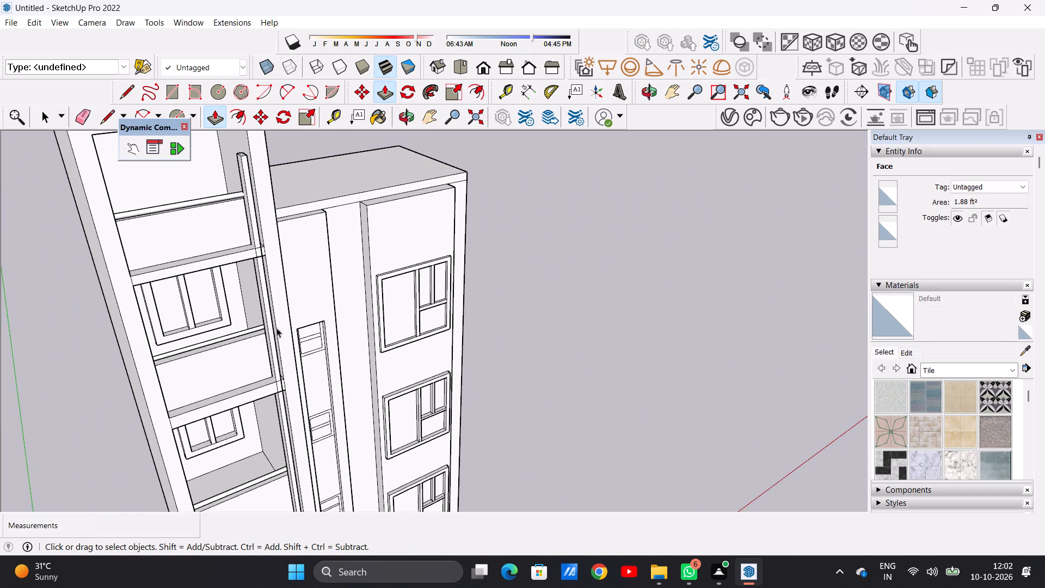
Draw a line about 11 1/4" long halfway across the marked ledge segment nearest the barred-window strip, joining its two edges.
scroll(277, 354, "down", 8)
middle_click_drag(272, 434, 222, 475)
scroll(303, 375, "up", 2)
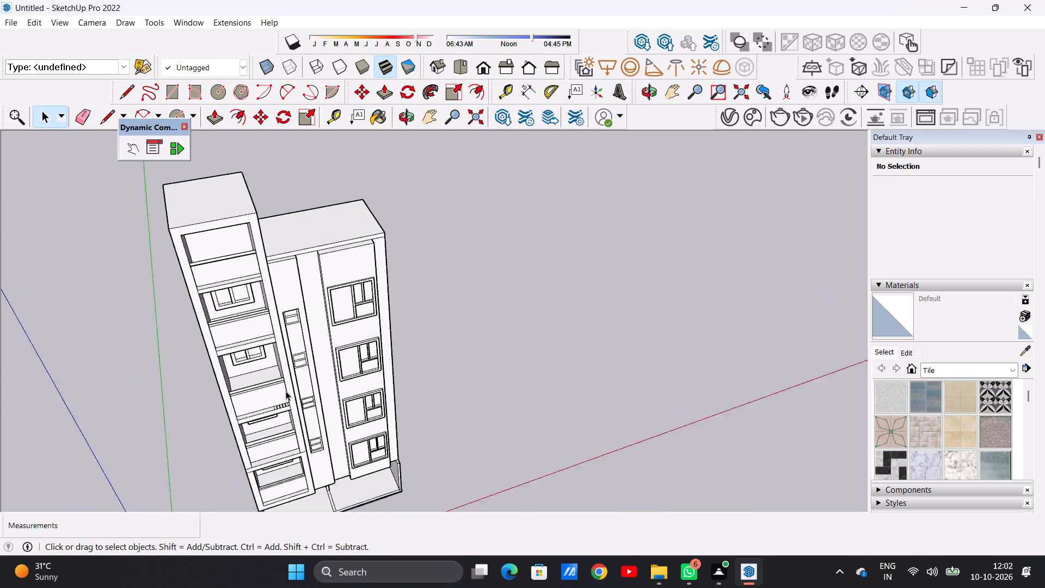
scroll(286, 391, "up", 14)
middle_click_drag(293, 432, 287, 465)
scroll(300, 452, "down", 2)
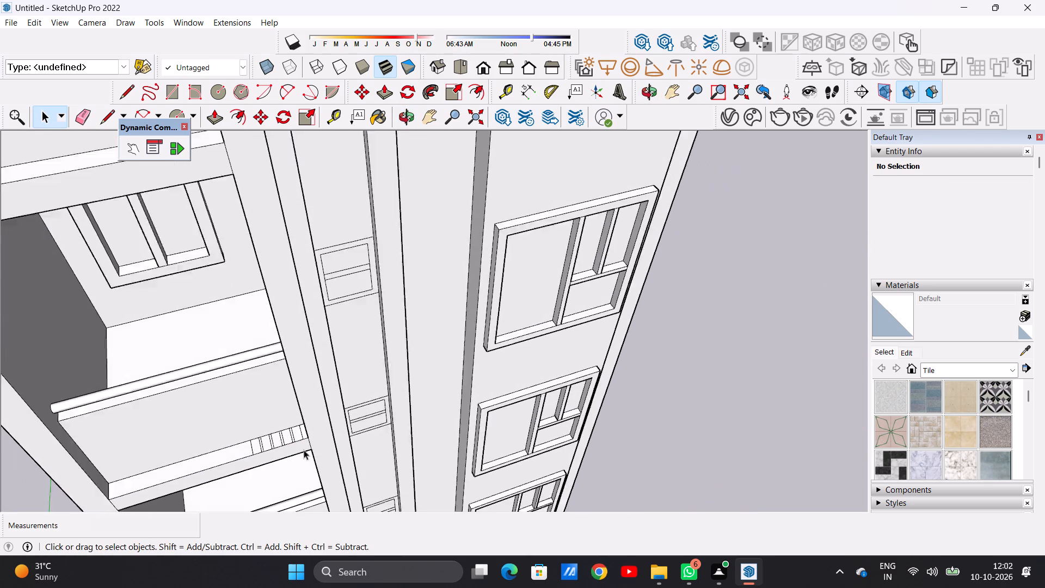
scroll(304, 450, "down", 5)
scroll(305, 450, "up", 18)
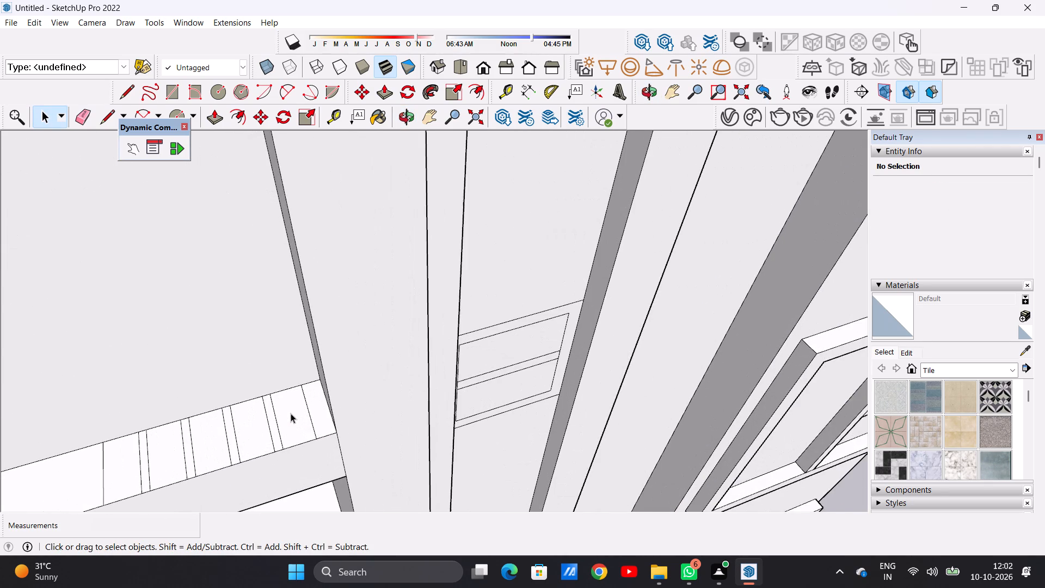
key("l")
scroll(294, 411, "up", 7)
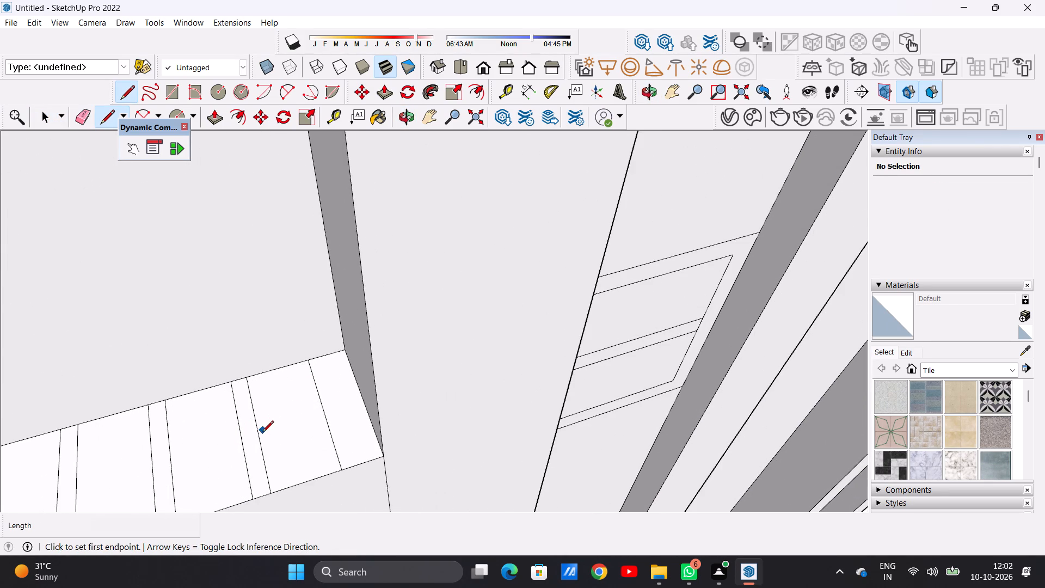
left_click(257, 442)
left_click(327, 423)
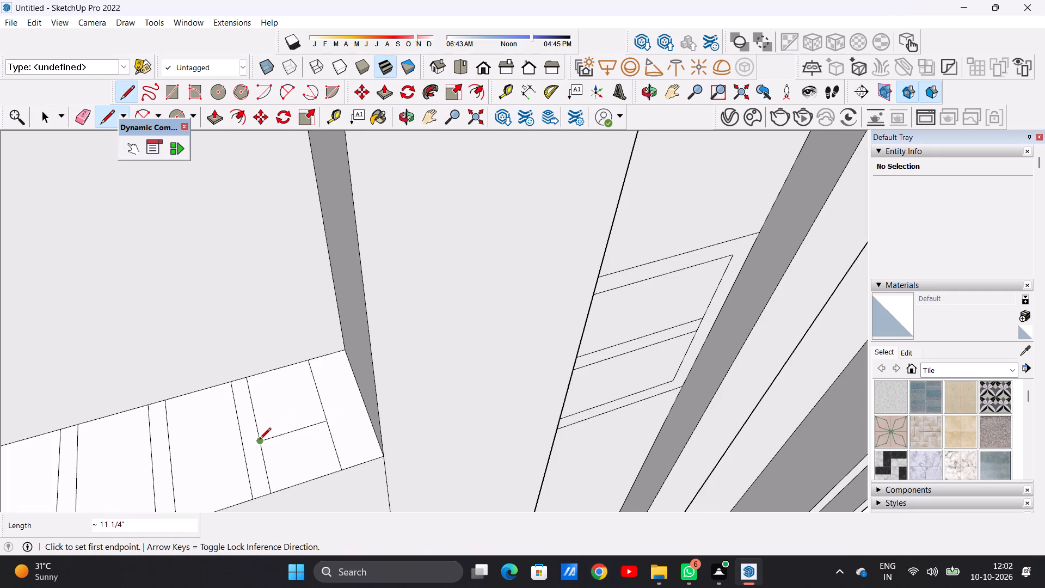
left_click(258, 443)
scroll(222, 438, "down", 1)
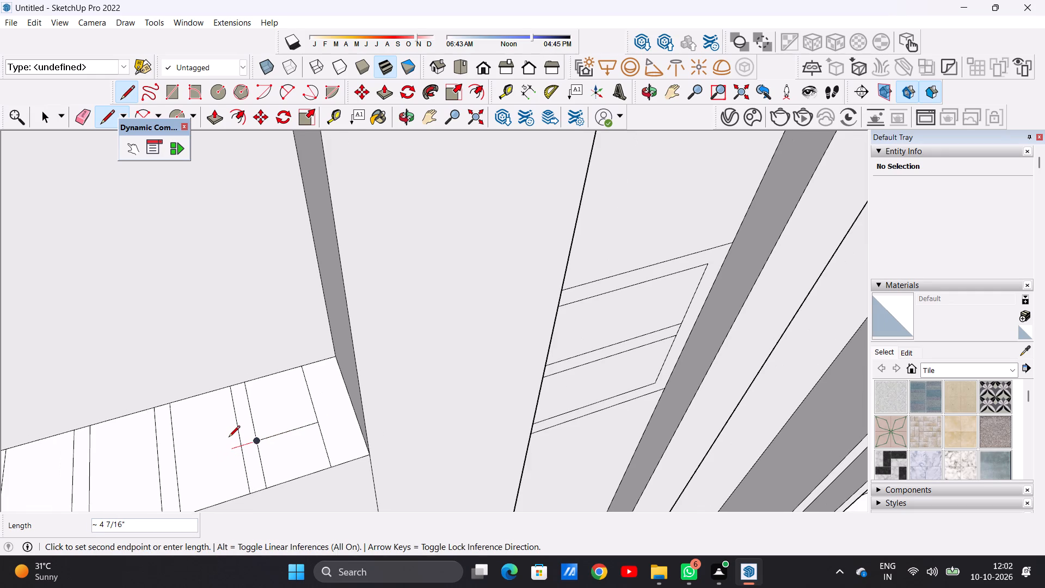
key("space")
Draw matching lines, each about 11 1/4" long, halfway across the other four marked segments of the third bay's ledge.
scroll(244, 450, "up", 3)
key("l")
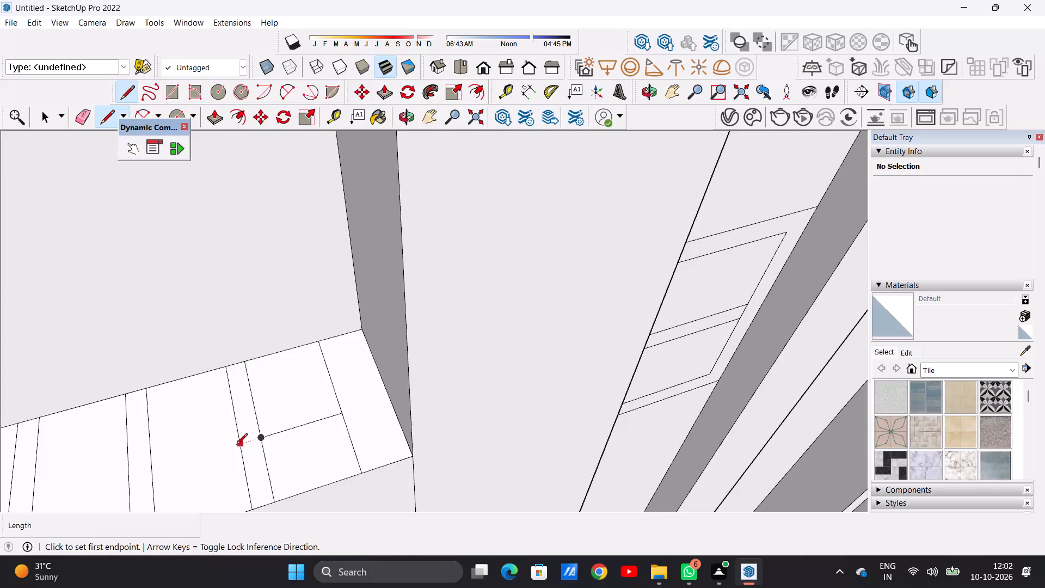
left_click(236, 445)
left_click(151, 469)
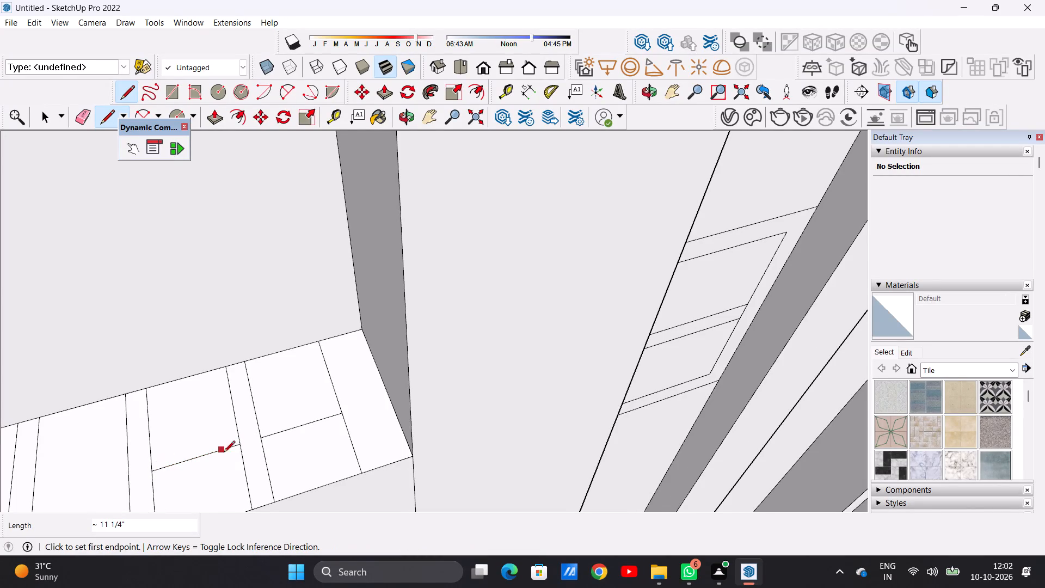
scroll(236, 452, "down", 11)
scroll(207, 468, "up", 6)
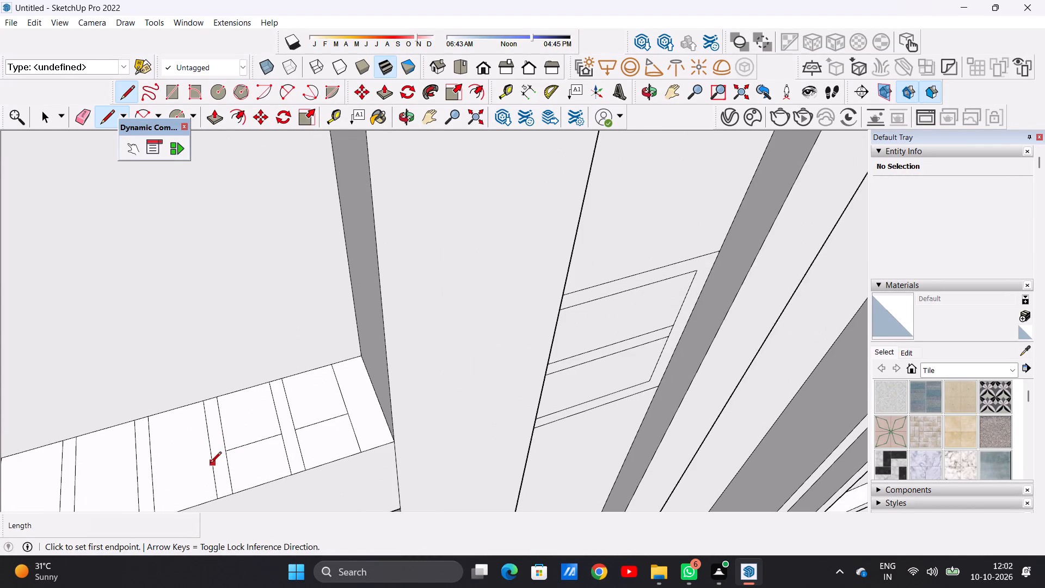
left_click(208, 455)
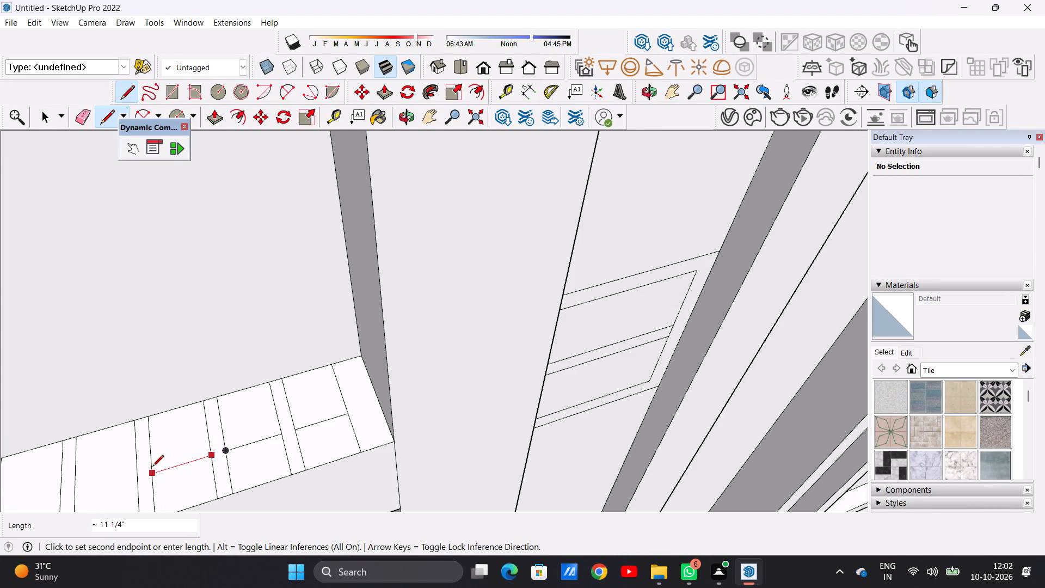
left_click(151, 467)
scroll(221, 446, "down", 5)
scroll(176, 463, "up", 6)
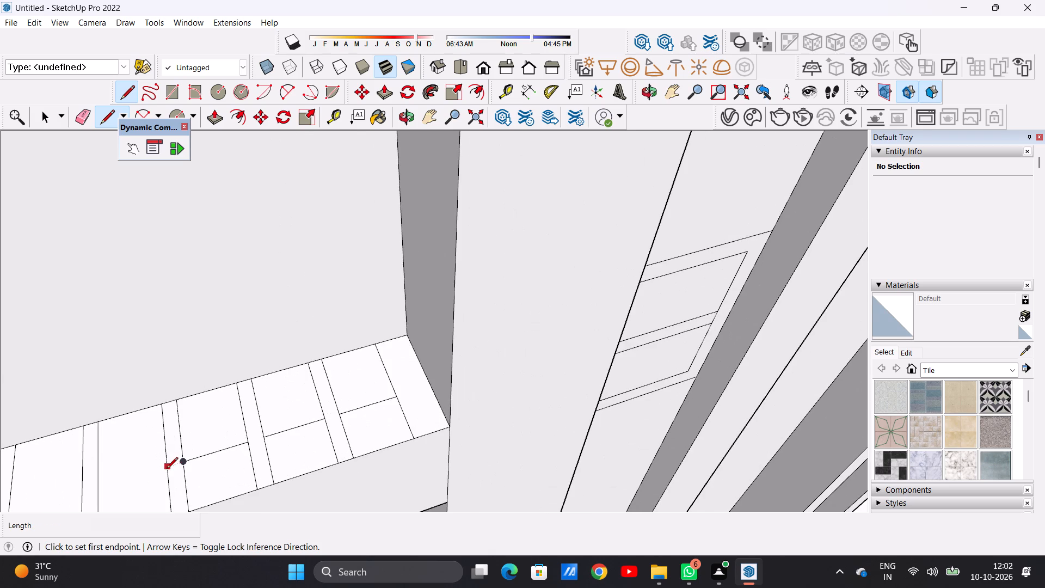
left_click(167, 469)
left_click(100, 483)
scroll(198, 439, "down", 8)
scroll(138, 454, "up", 8)
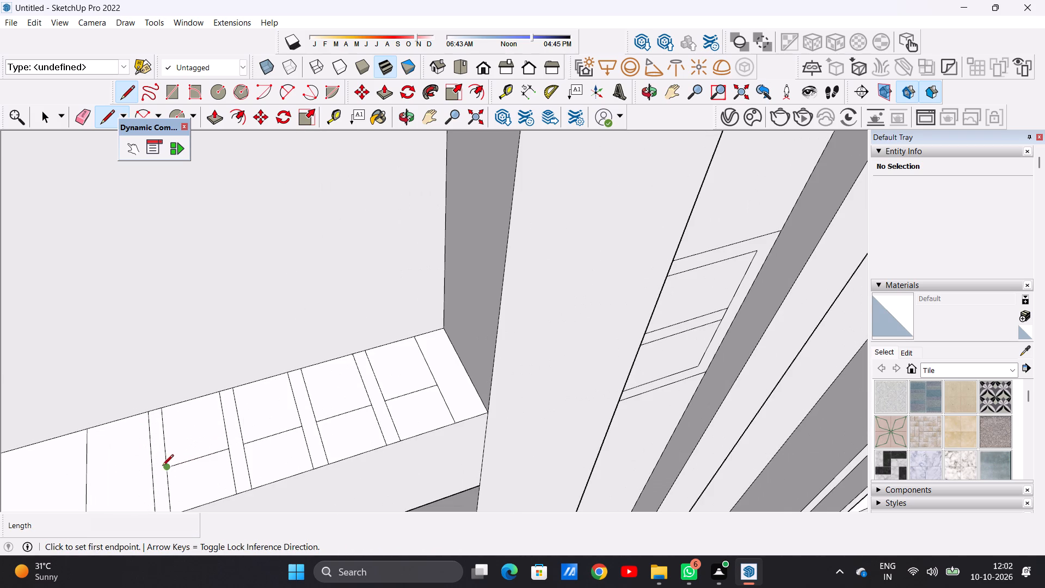
left_click(151, 472)
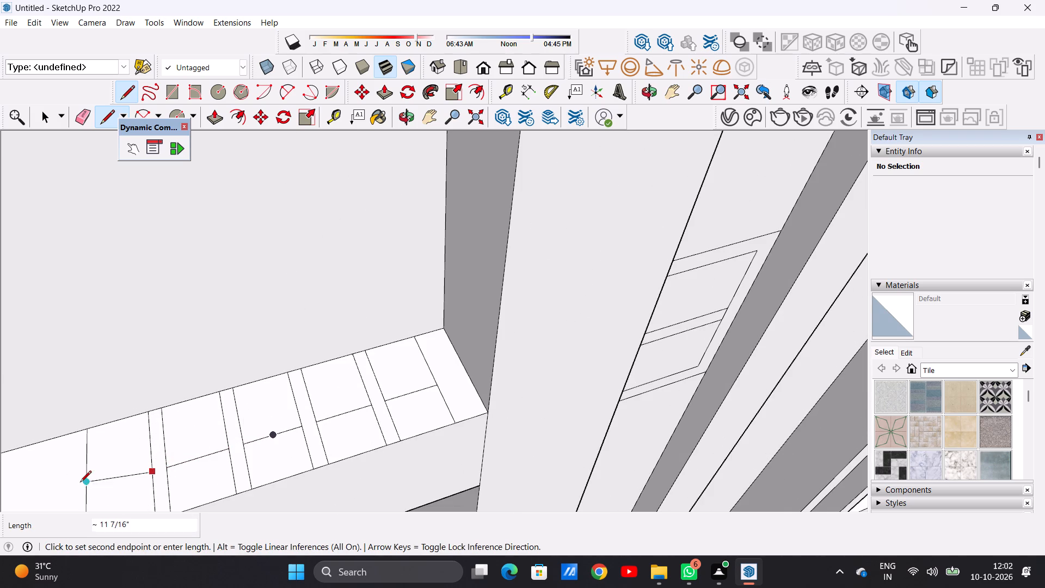
left_click(85, 491)
key("space")
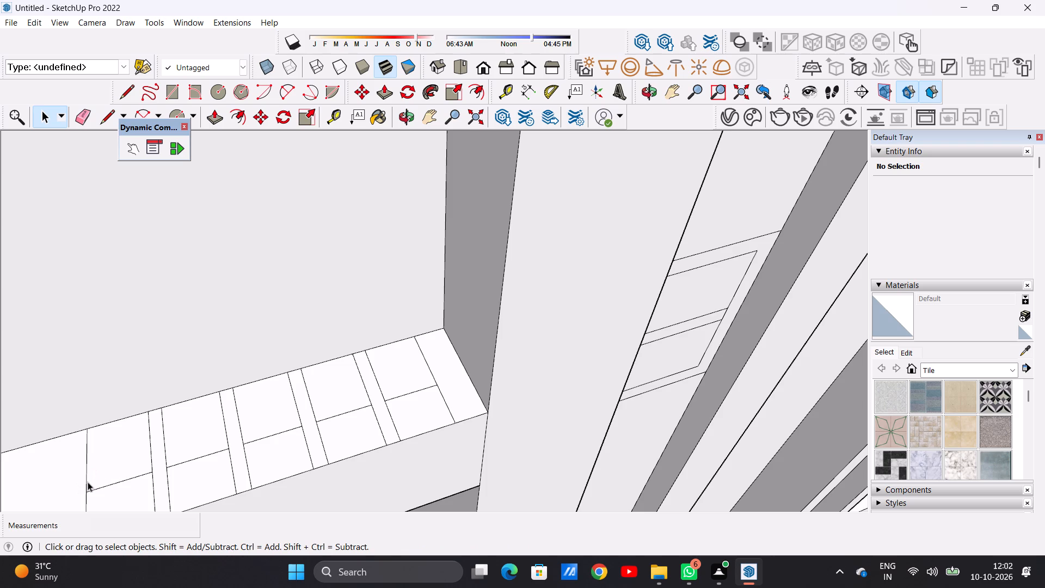
Erase the rear halves of the segment edges, leaving five separate squares along the ledge's front edge.
key("e")
scroll(143, 441, "up", 4)
left_click_drag(58, 445, 94, 446)
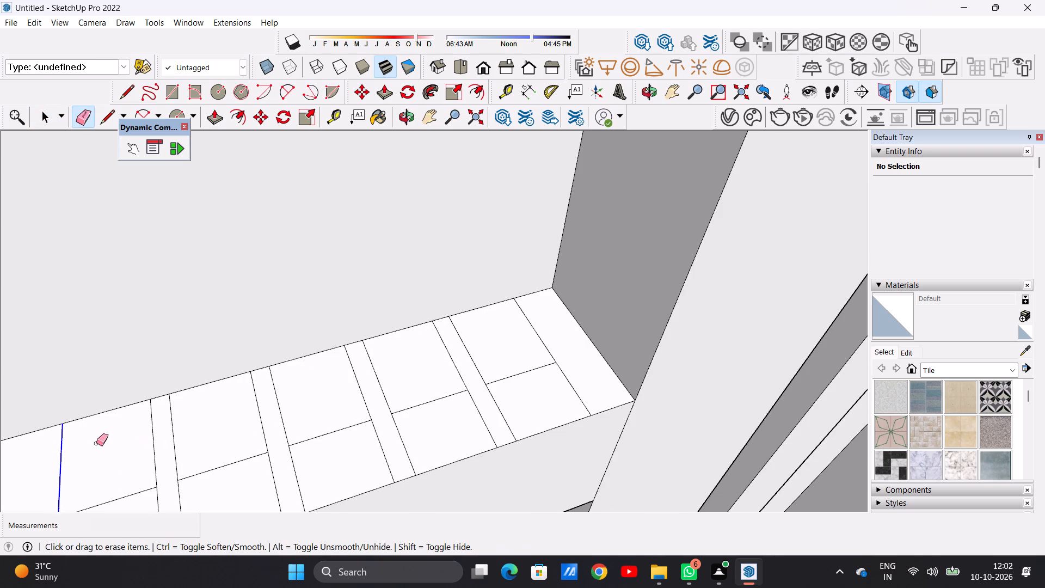
left_click_drag(130, 440, 168, 438)
left_click_drag(168, 438, 186, 437)
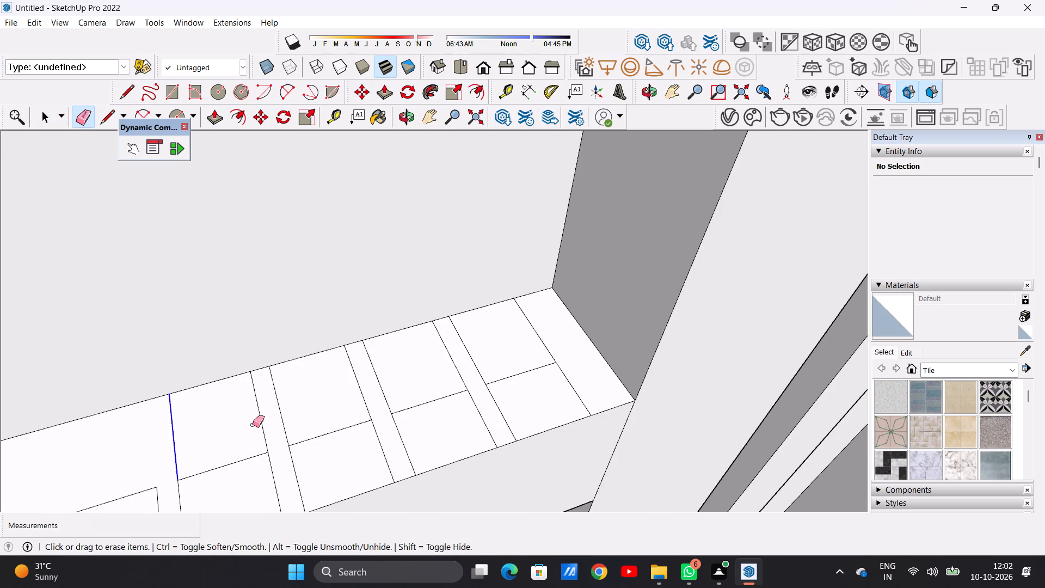
left_click_drag(243, 418, 343, 397)
left_click_drag(247, 401, 315, 388)
left_click_drag(328, 381, 415, 371)
left_click_drag(479, 348, 442, 357)
left_click_drag(533, 311, 513, 326)
key("space")
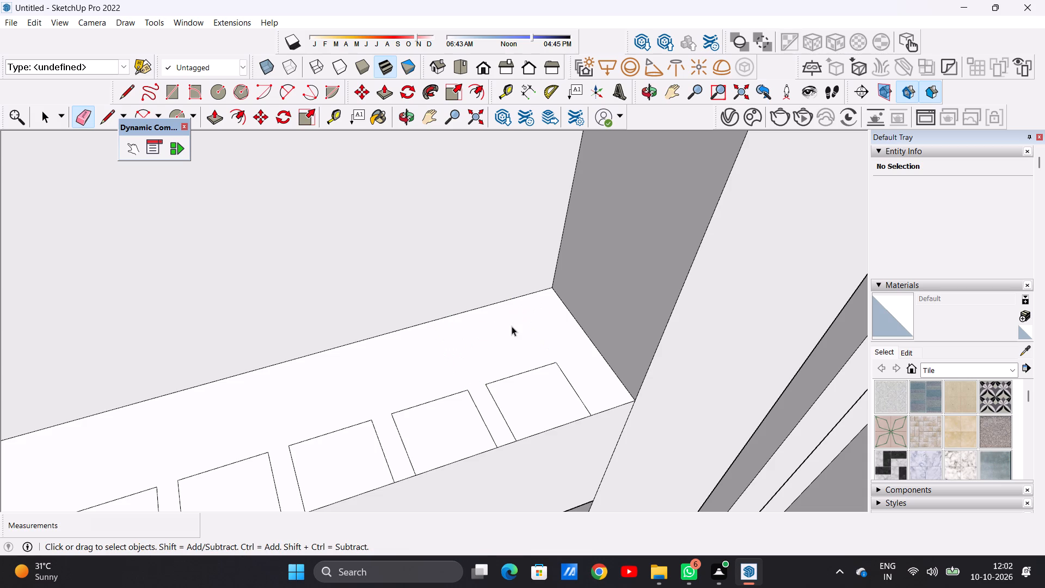
Push/Pull the square nearest the barred-window strip up about 85' 9 7/16" to the top of the uppermost bay's opening.
type("P")
left_click(518, 399)
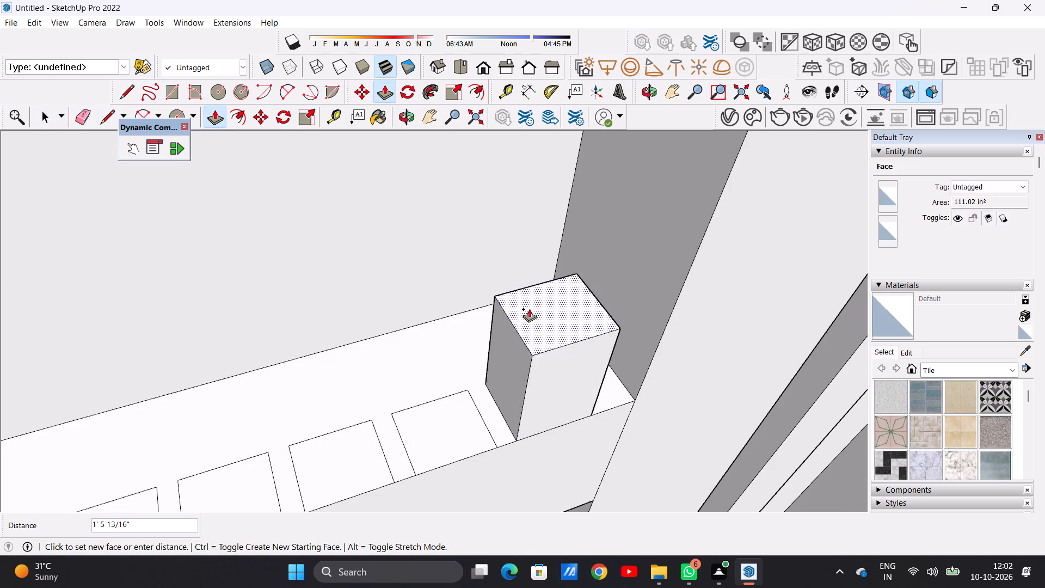
scroll(529, 309, "down", 17)
scroll(507, 320, "up", 1)
scroll(507, 320, "down", 12)
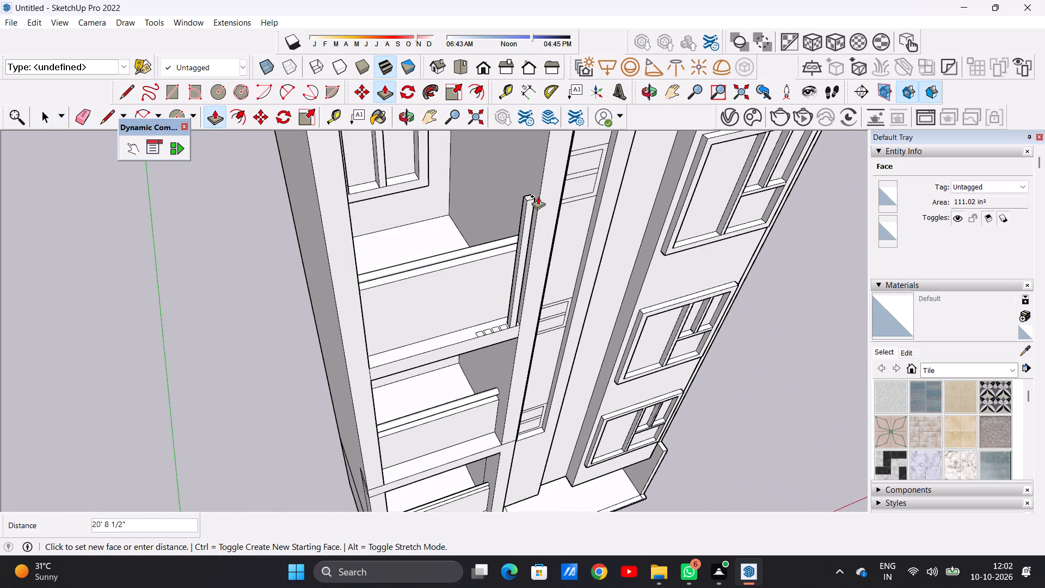
scroll(525, 213, "down", 13)
scroll(531, 171, "up", 2)
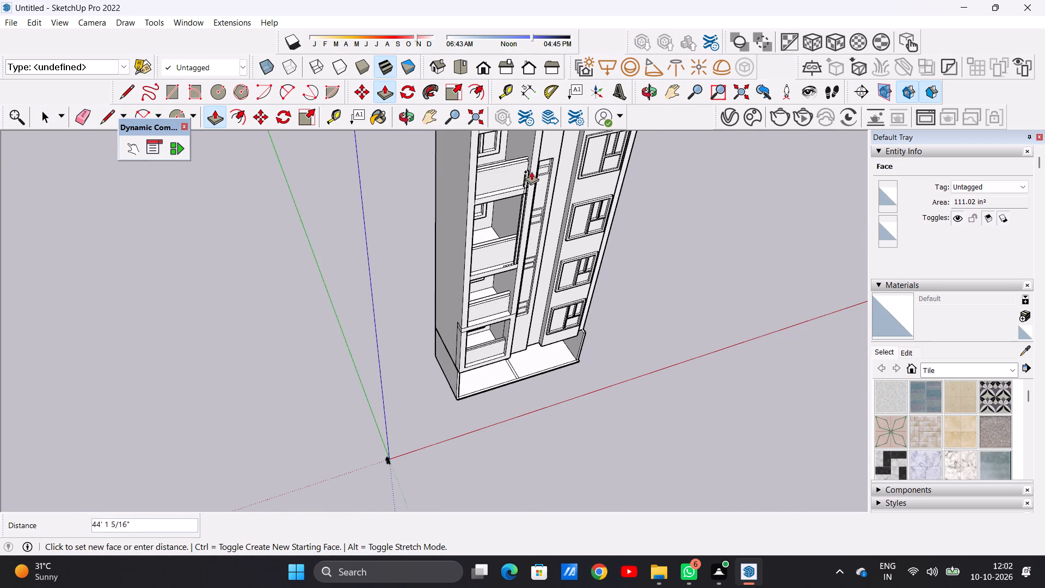
scroll(531, 171, "up", 11)
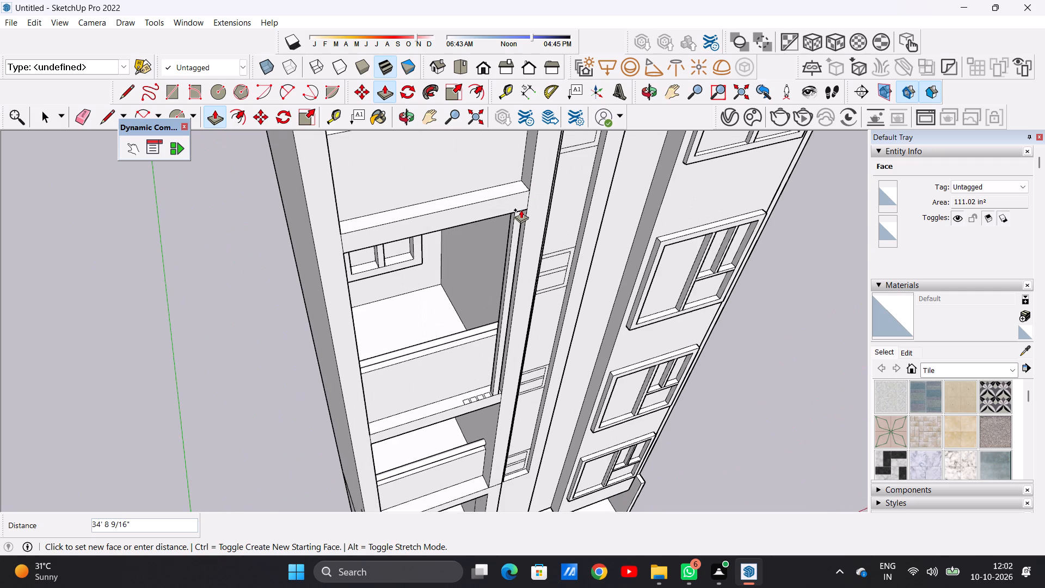
scroll(521, 210, "up", 1)
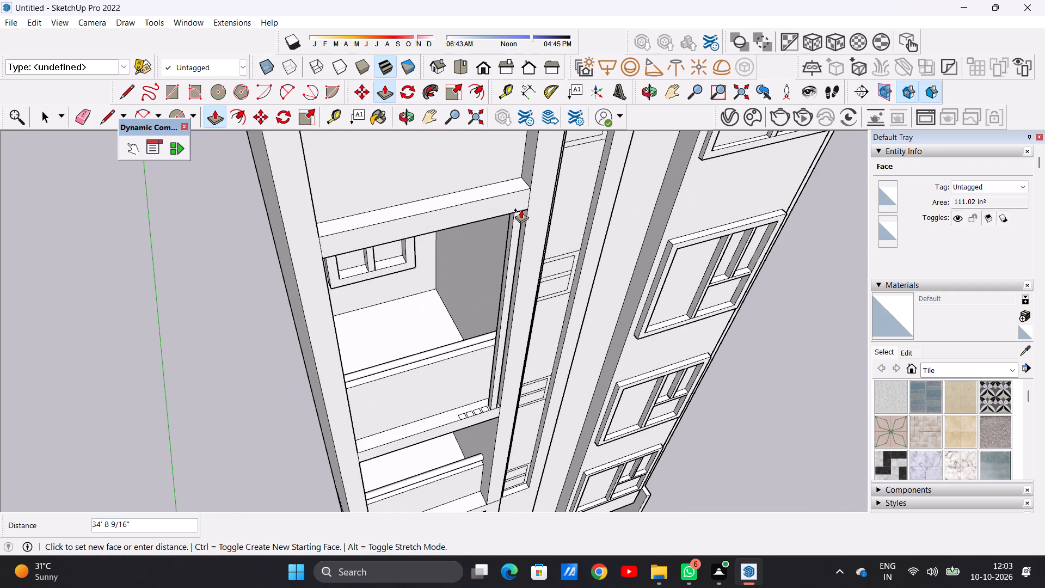
scroll(503, 280, "down", 17)
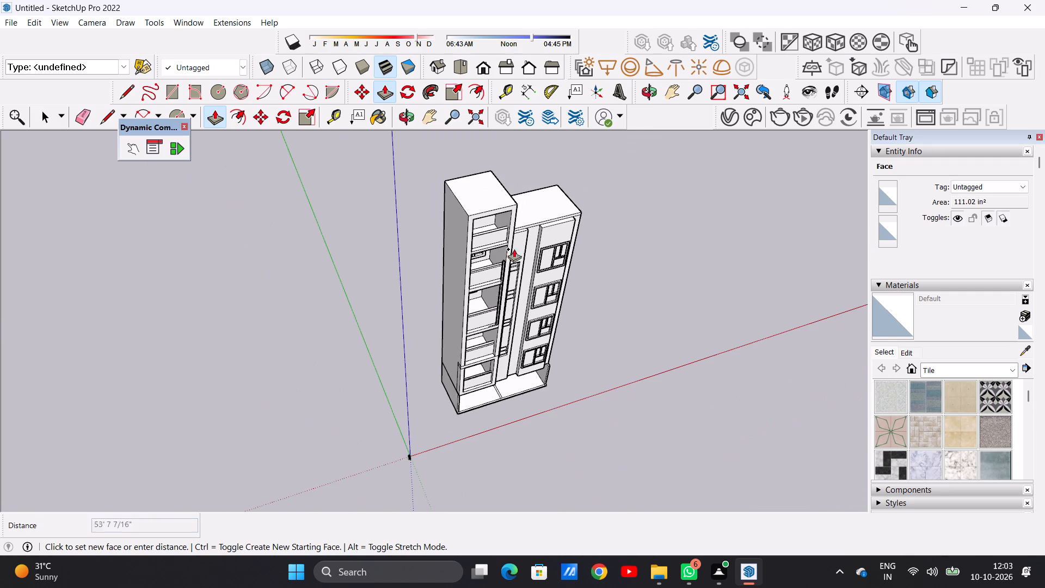
scroll(514, 212, "up", 7)
middle_click_drag(508, 230, 411, 158)
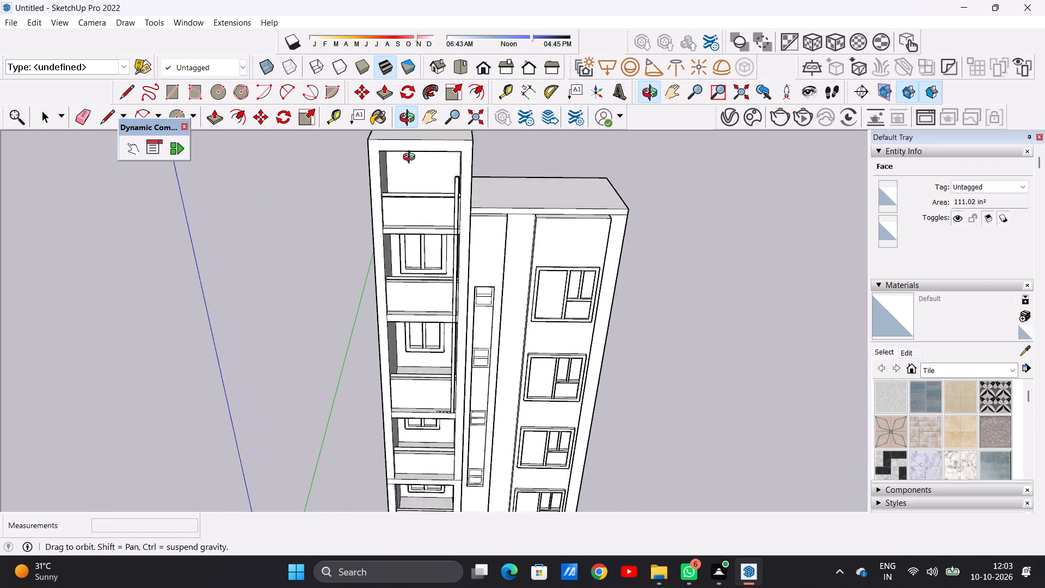
middle_click_drag(411, 158, 410, 157)
scroll(457, 159, "up", 5)
middle_click_drag(446, 177, 441, 167)
scroll(425, 201, "down", 2)
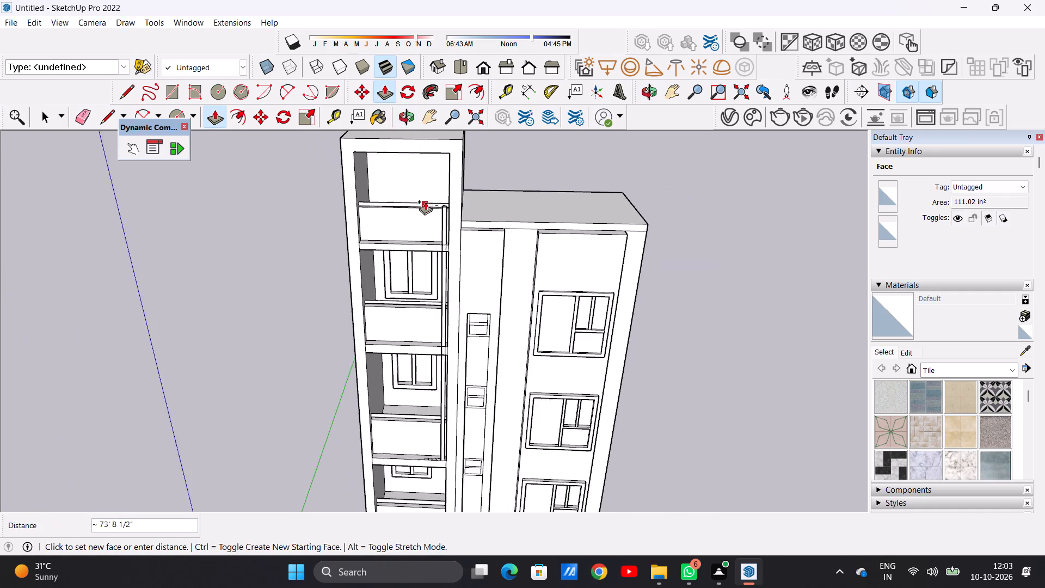
scroll(425, 201, "down", 3)
scroll(426, 205, "up", 1)
scroll(426, 205, "down", 2)
middle_click_drag(427, 195, 424, 154)
scroll(458, 142, "up", 15)
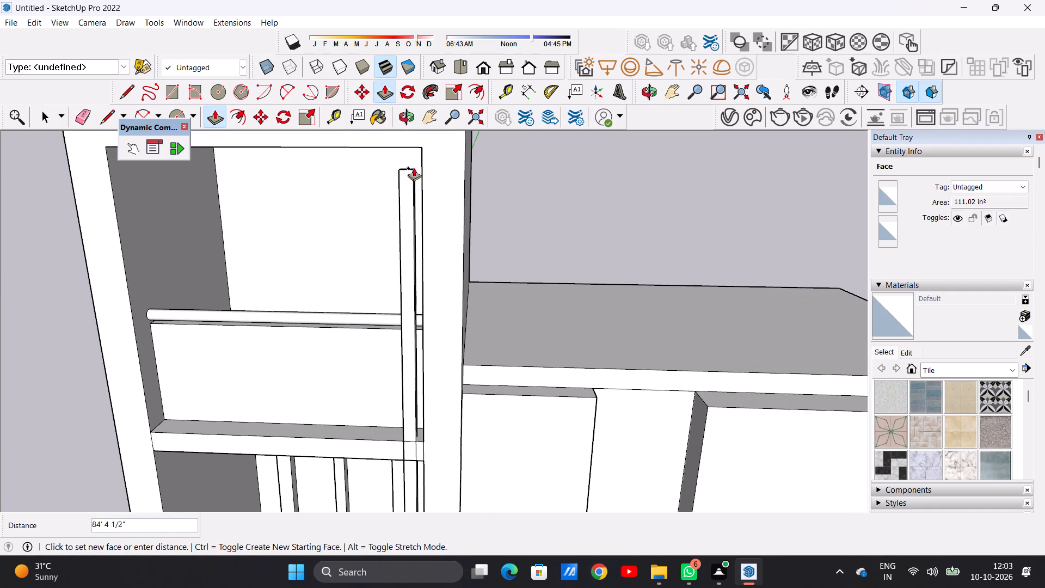
left_click(421, 144)
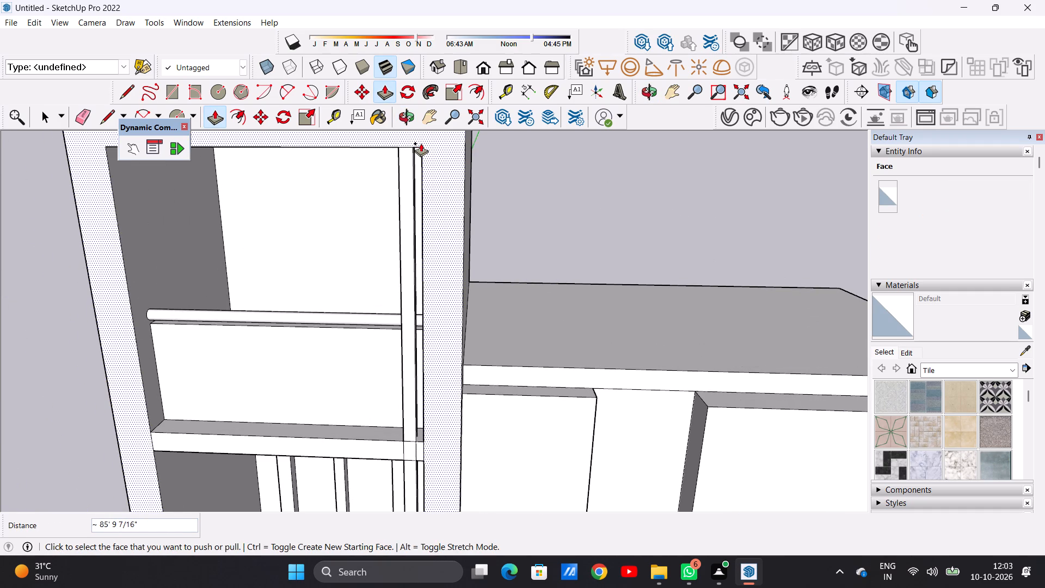
key("space")
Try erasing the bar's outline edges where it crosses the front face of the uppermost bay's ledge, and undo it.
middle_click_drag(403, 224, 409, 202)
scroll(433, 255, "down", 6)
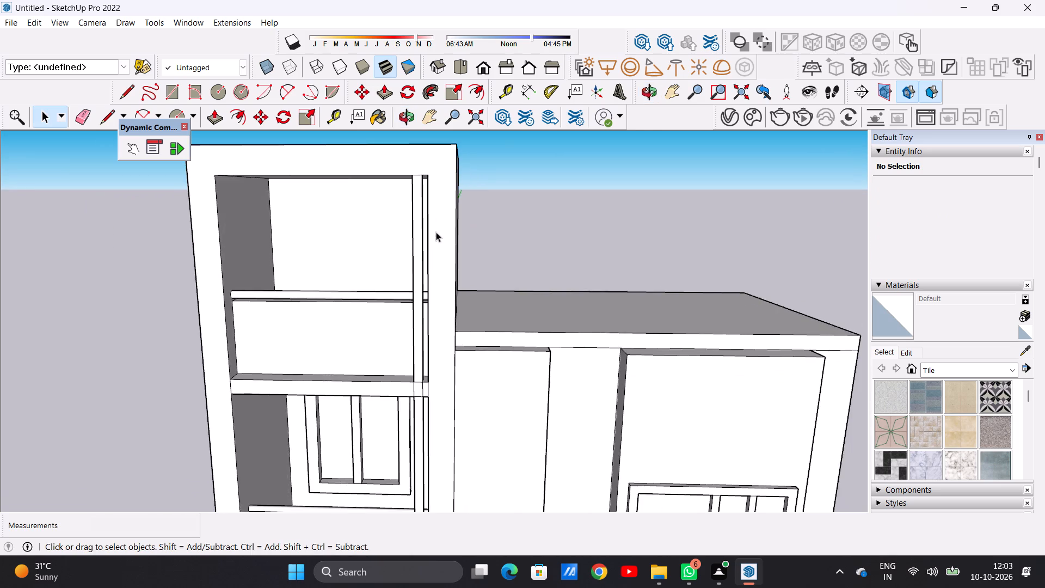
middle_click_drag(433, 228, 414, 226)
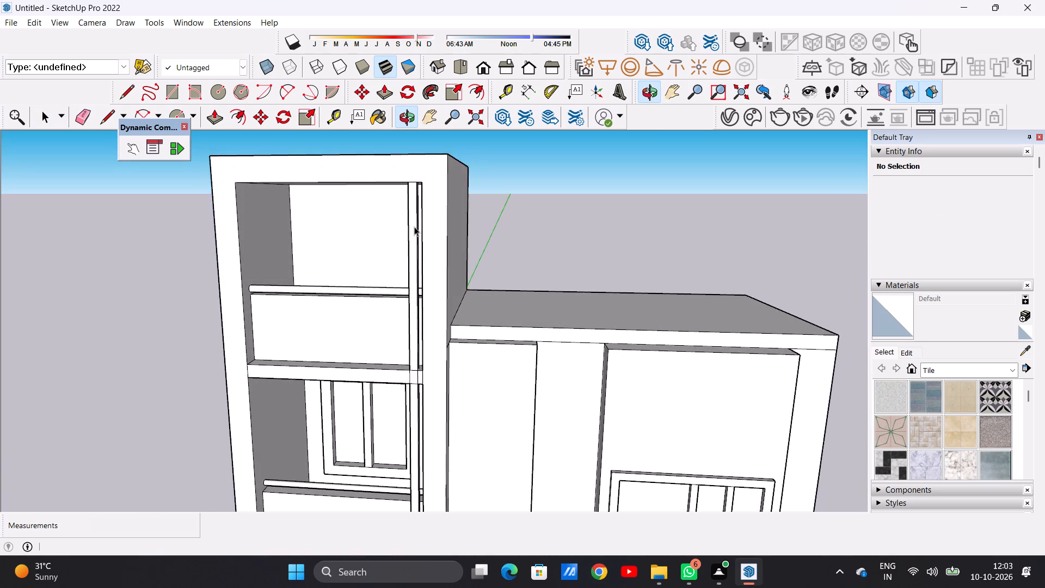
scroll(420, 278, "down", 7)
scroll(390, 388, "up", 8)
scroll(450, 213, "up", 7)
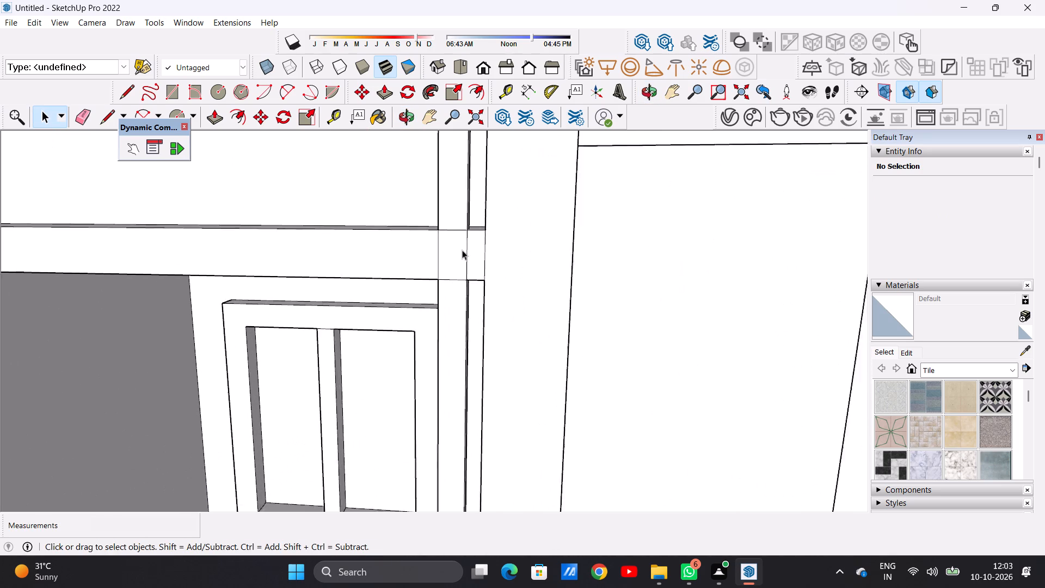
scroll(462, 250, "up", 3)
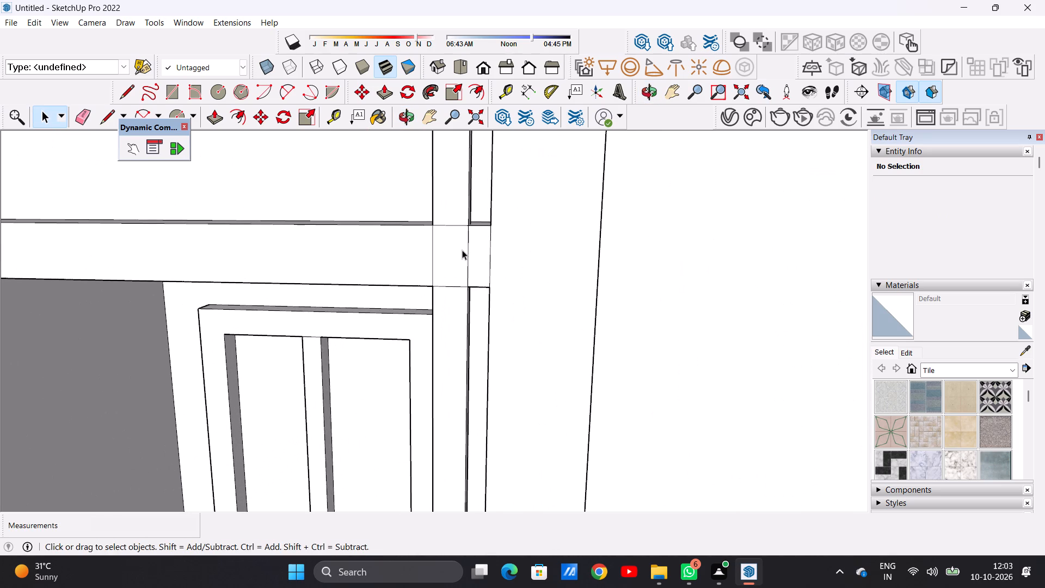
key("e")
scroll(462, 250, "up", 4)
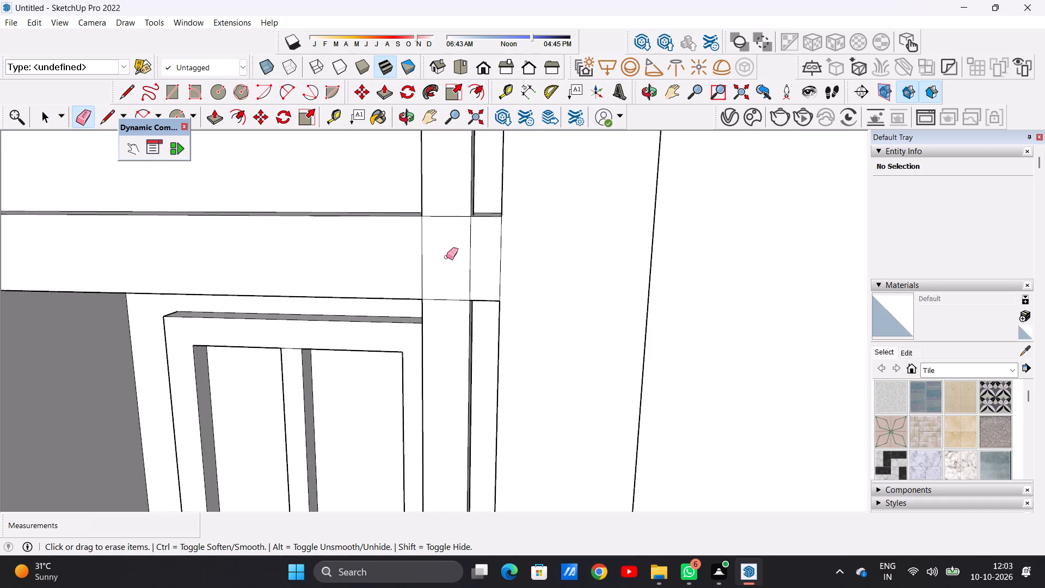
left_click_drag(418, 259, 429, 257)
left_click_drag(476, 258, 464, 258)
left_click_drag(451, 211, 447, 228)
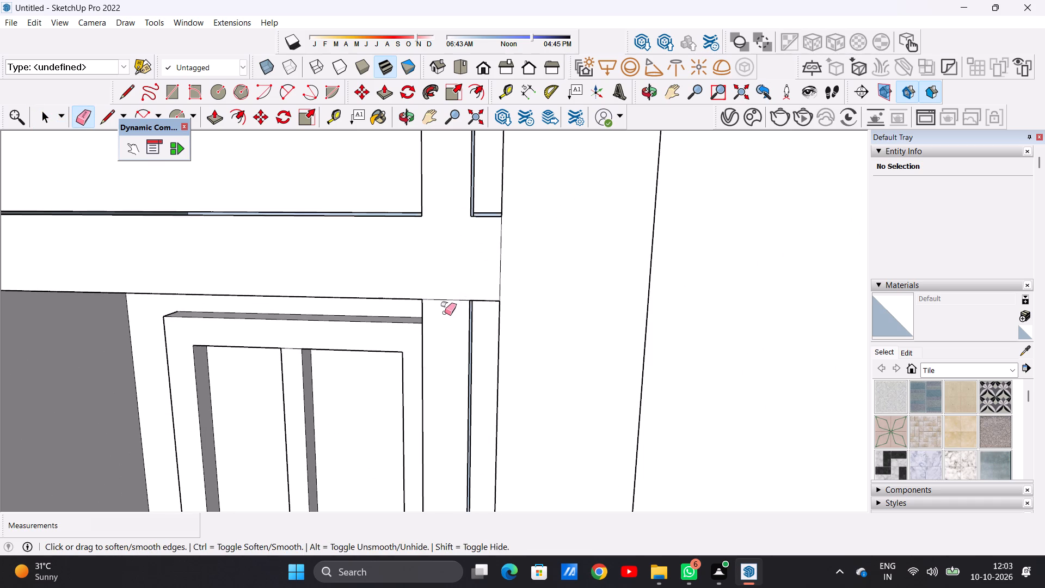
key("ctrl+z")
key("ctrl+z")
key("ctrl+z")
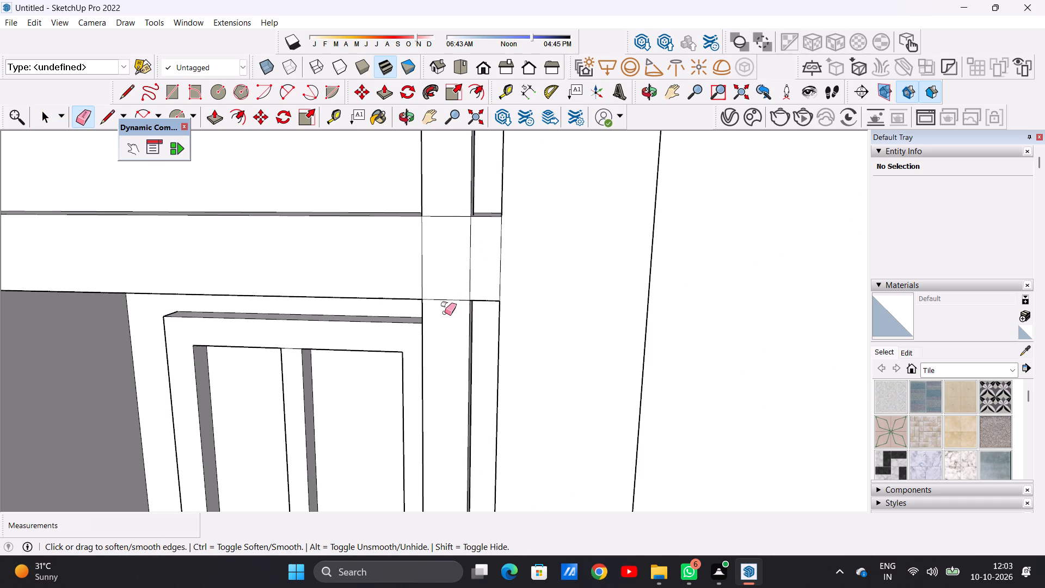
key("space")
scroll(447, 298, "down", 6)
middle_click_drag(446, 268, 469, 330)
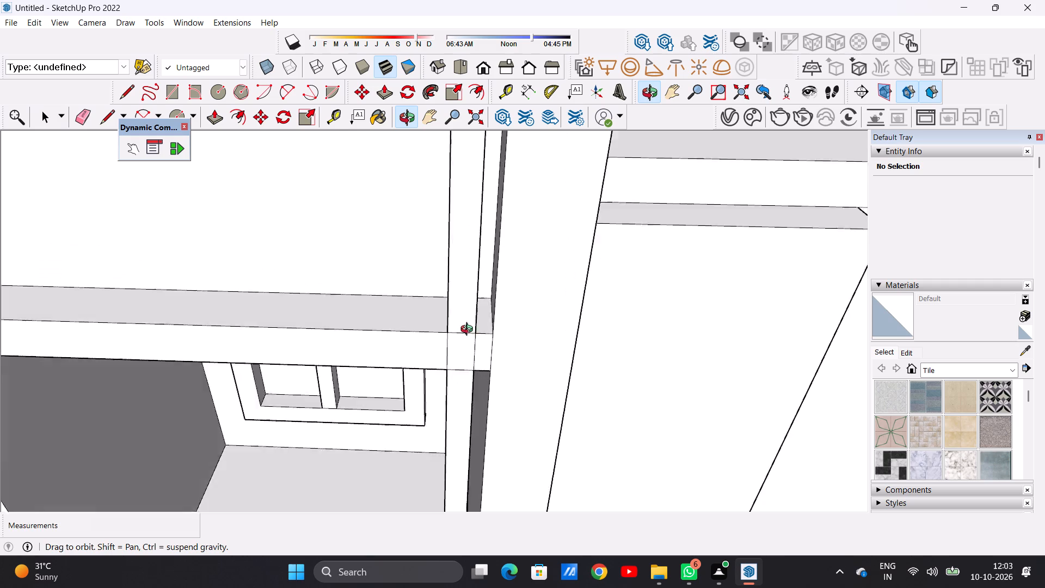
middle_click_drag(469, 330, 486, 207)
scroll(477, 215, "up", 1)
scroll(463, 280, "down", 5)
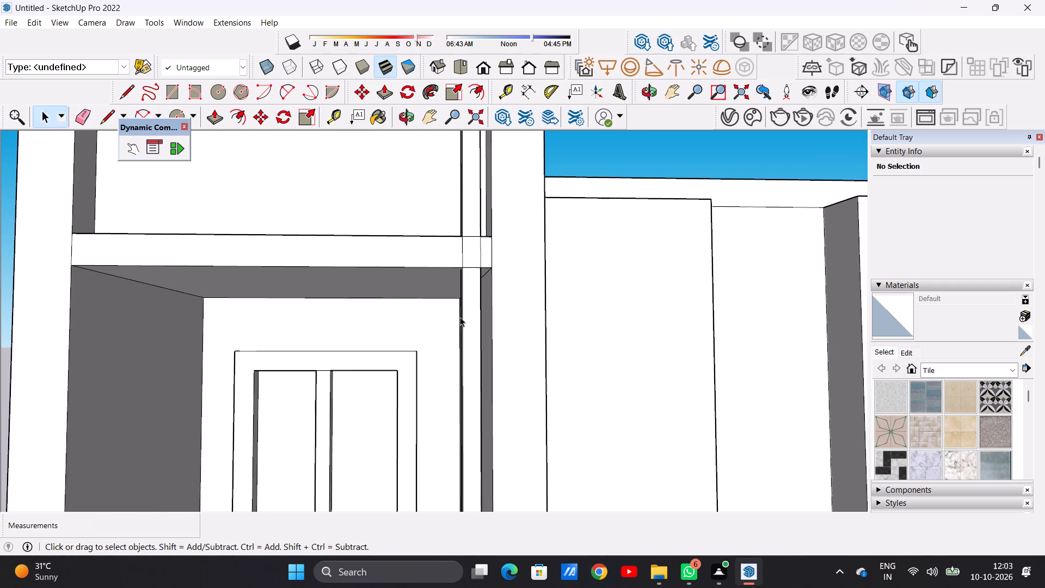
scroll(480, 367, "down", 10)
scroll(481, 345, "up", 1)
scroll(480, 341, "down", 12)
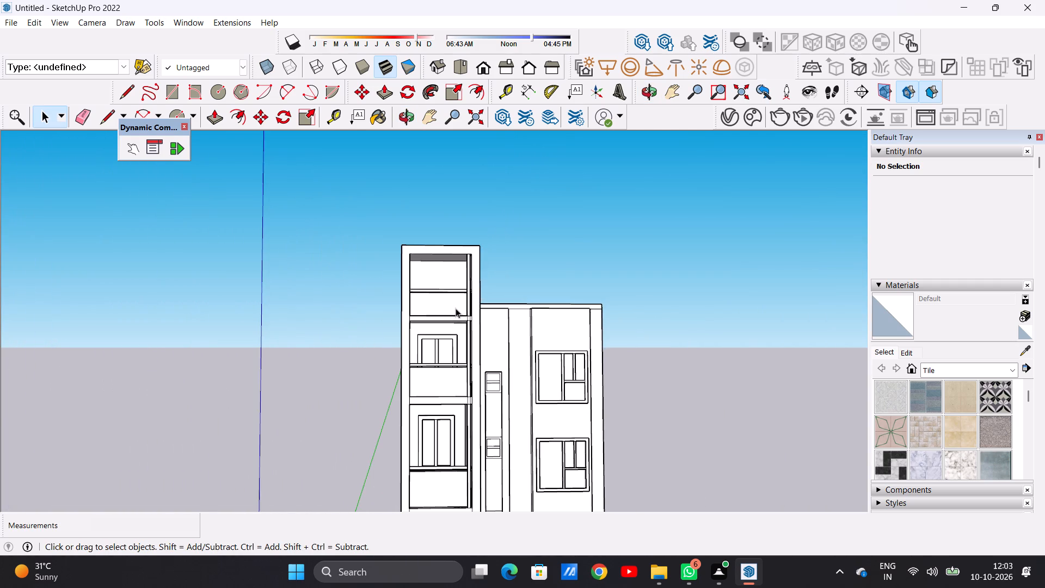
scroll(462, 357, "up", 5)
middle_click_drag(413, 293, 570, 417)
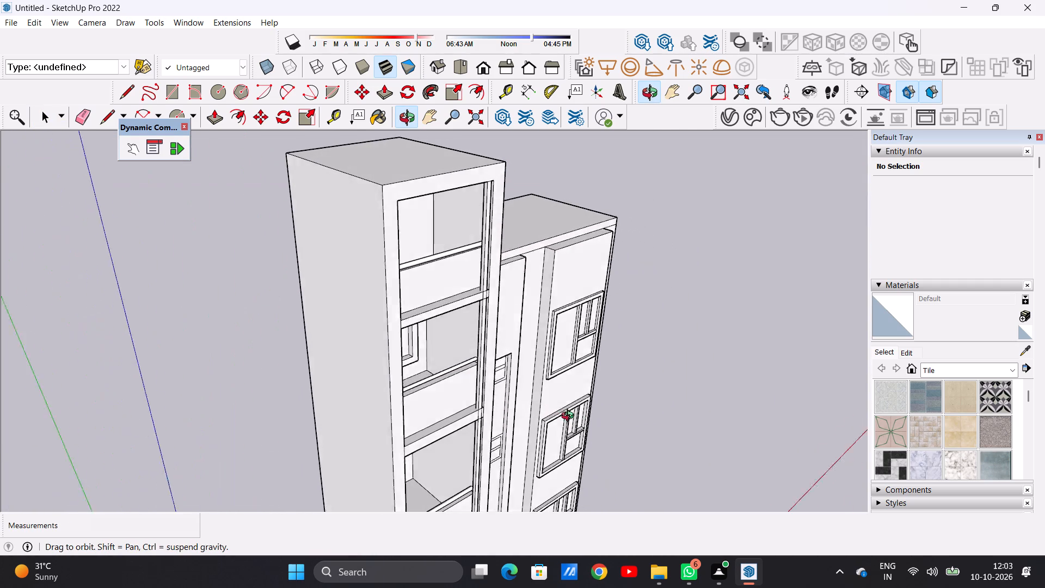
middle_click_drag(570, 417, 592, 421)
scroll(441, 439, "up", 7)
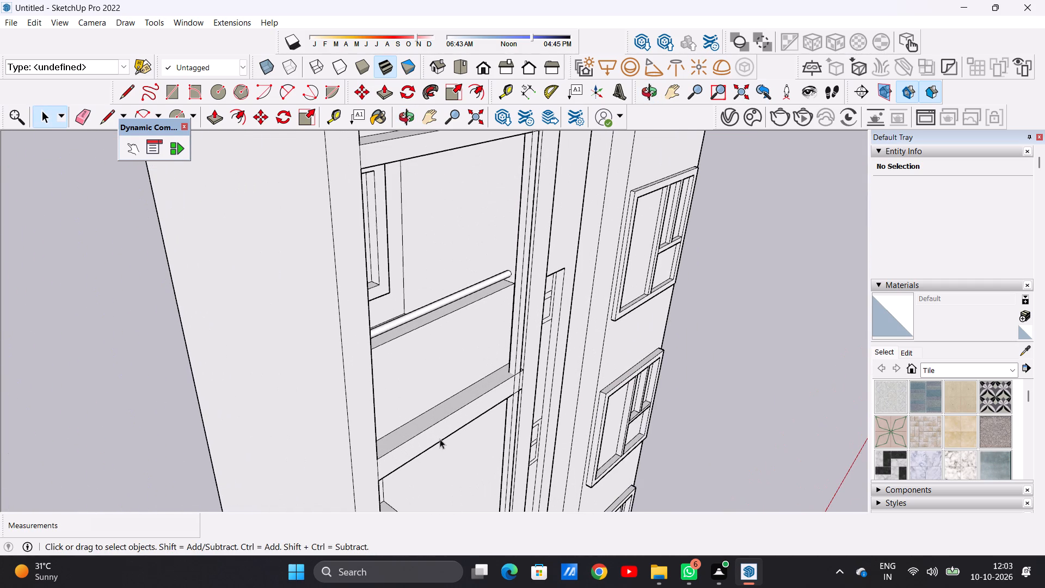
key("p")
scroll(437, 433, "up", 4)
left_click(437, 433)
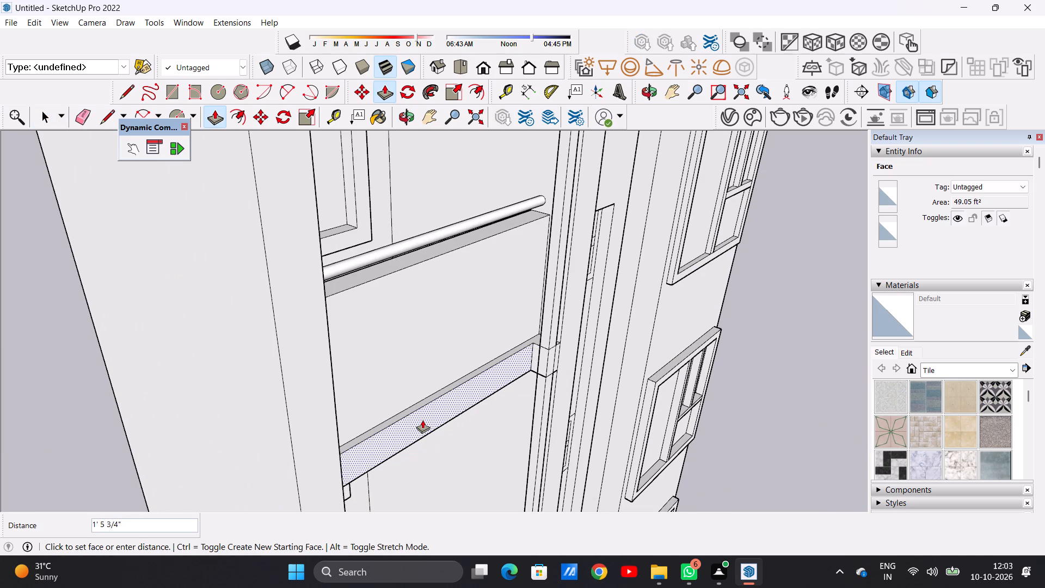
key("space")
Undo the Push/Pull of the full-height bar nearest the barred-window strip.
scroll(432, 412, "down", 10)
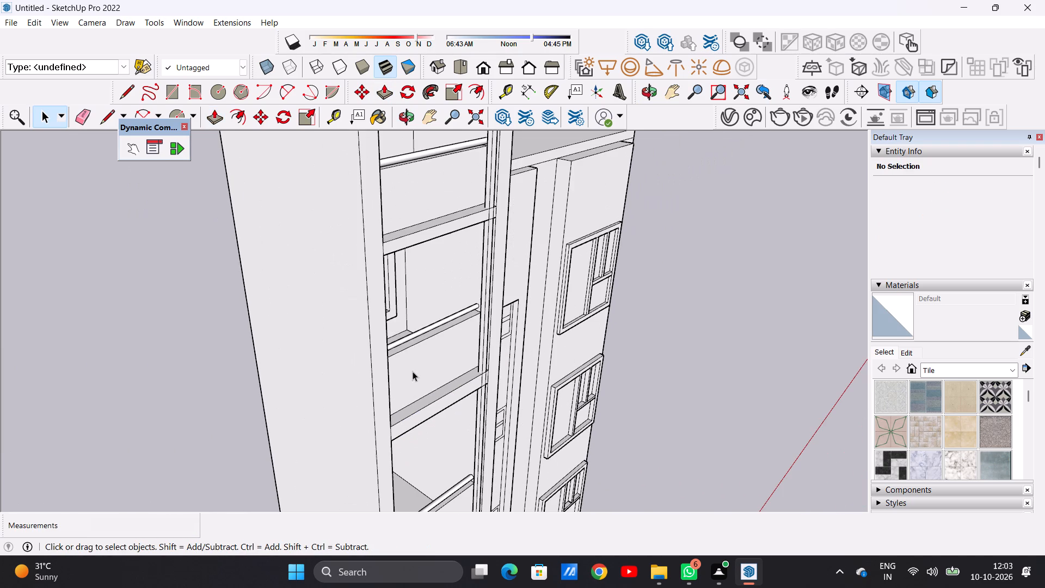
key("ctrl+z")
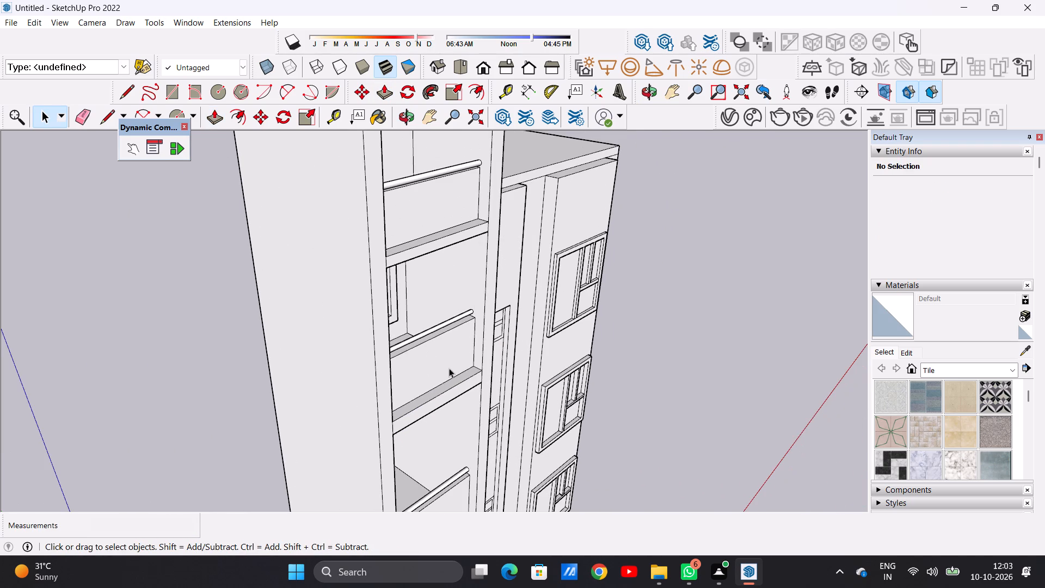
Push/Pull the front face of the ledge directly above the marked-squares ledge inward about 1' 4 1/2".
scroll(447, 394, "up", 6)
key("p")
scroll(447, 394, "up", 4)
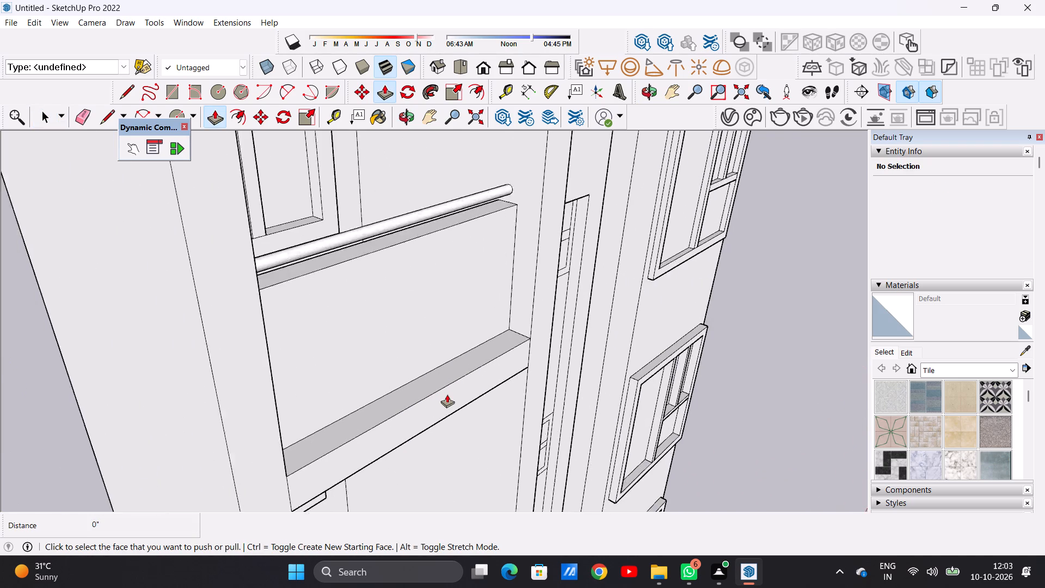
scroll(447, 394, "up", 2)
left_click(443, 397)
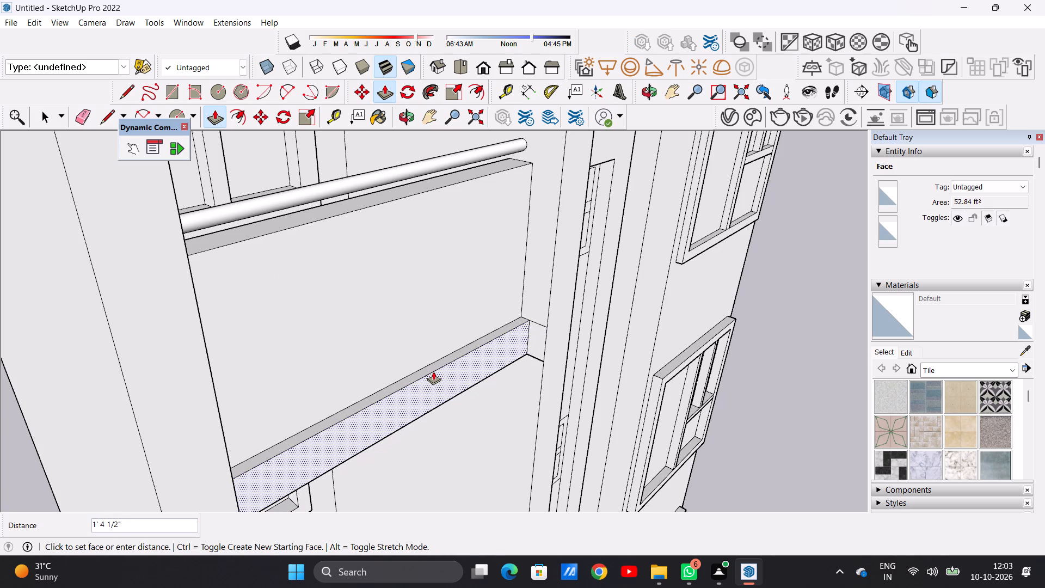
left_click(433, 371)
scroll(441, 405, "down", 9)
key("space")
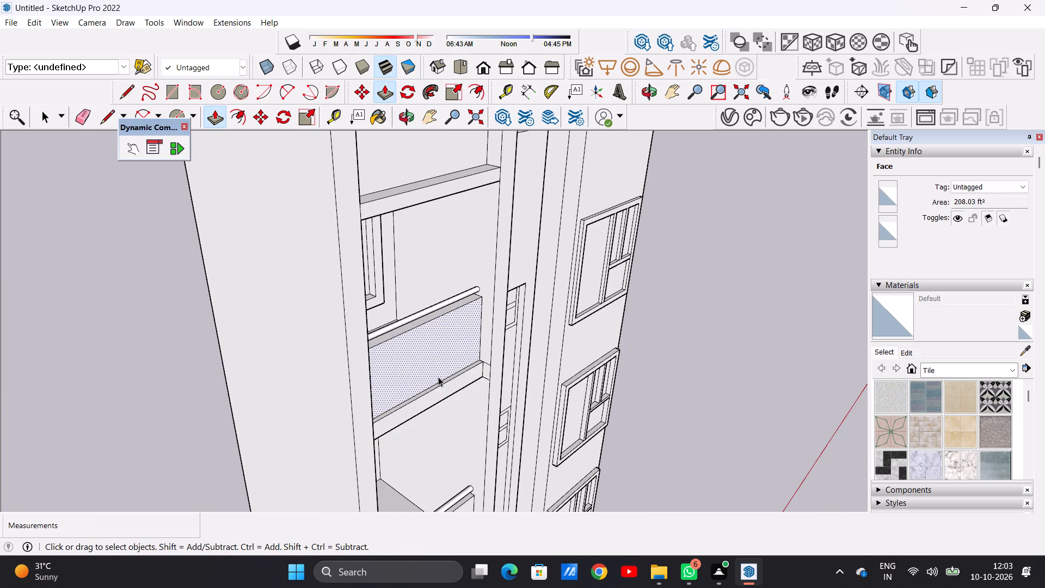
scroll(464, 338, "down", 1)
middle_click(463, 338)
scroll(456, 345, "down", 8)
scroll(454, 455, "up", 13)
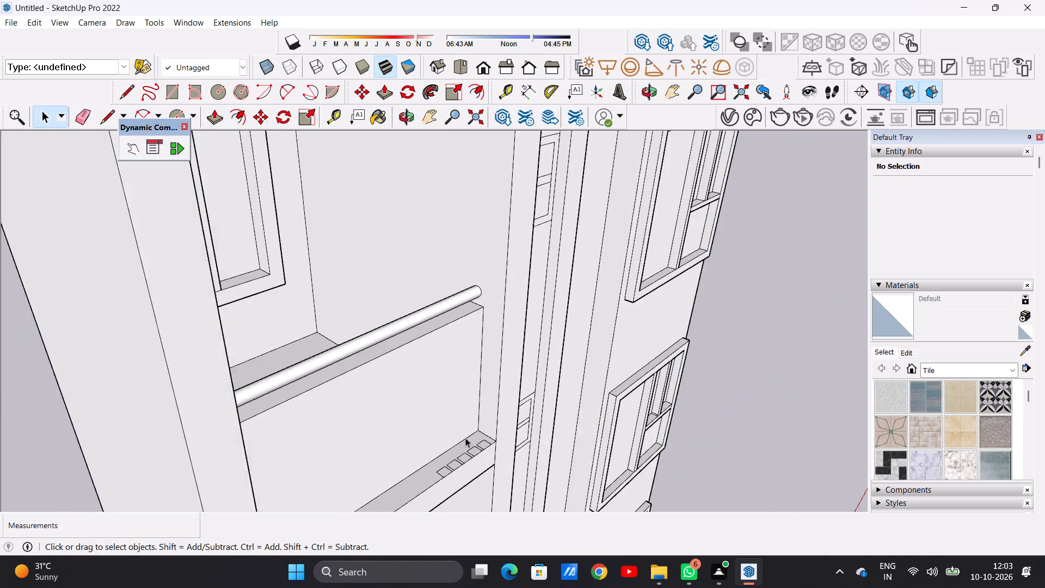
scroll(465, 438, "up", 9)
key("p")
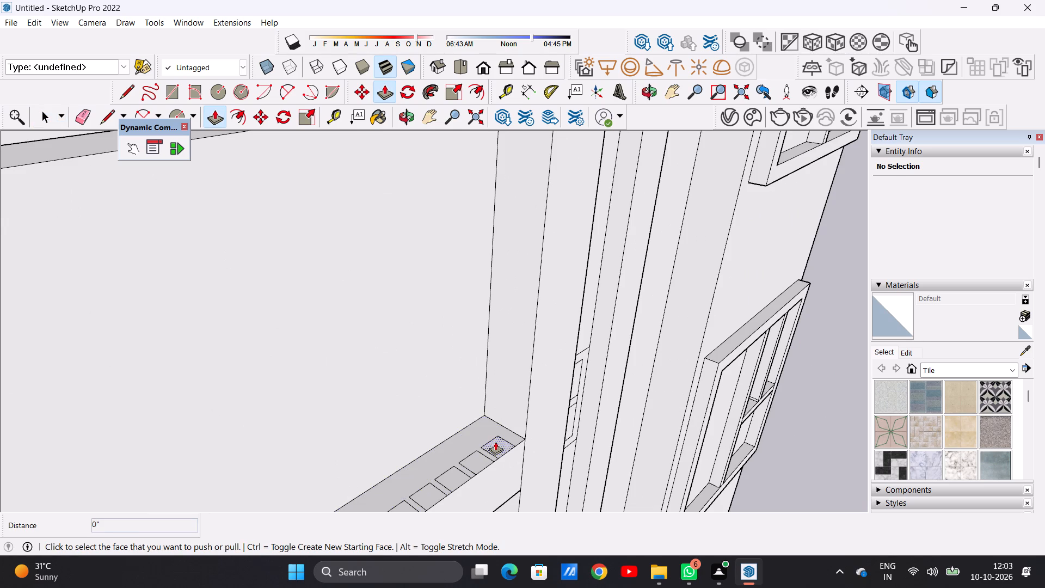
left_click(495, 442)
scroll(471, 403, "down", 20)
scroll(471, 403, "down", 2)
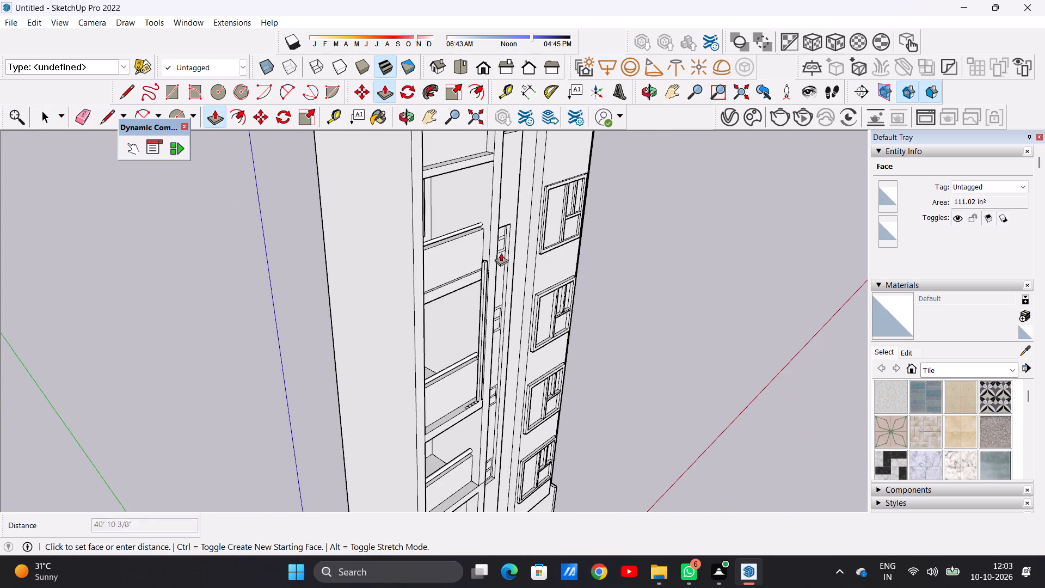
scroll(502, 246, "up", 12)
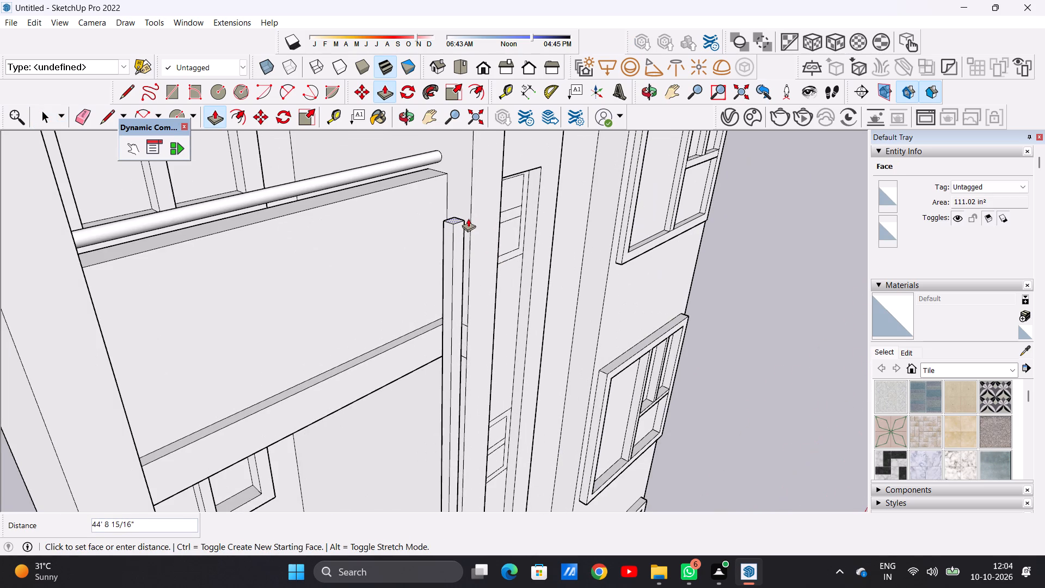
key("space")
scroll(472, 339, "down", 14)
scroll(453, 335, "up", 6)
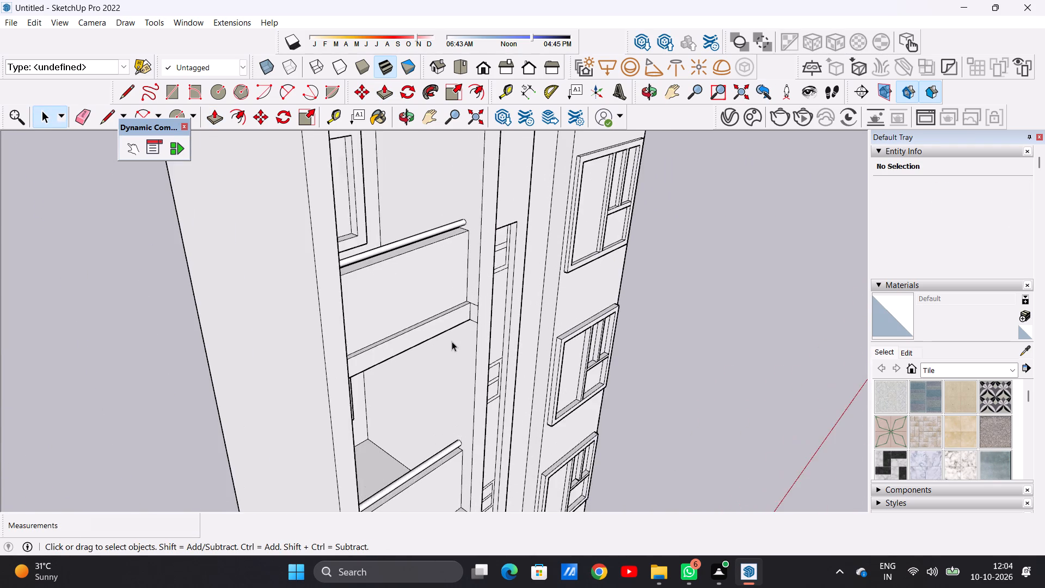
Push/Pull the front face of the uppermost bay's ledge inward about 11 3/16".
scroll(452, 341, "up", 1)
key("p")
scroll(456, 408, "down", 6)
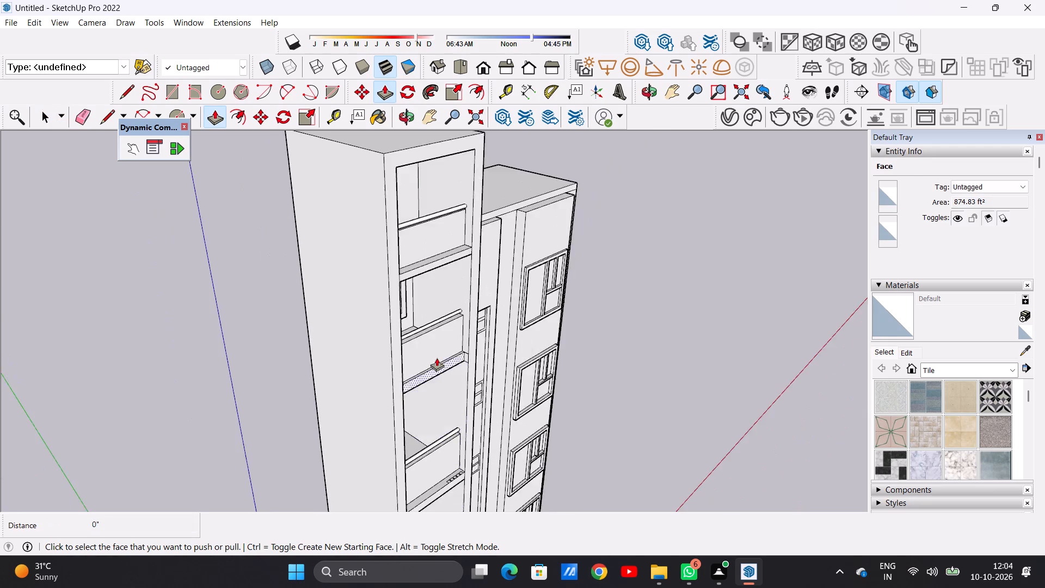
scroll(437, 358, "down", 6)
scroll(429, 458, "up", 4)
scroll(431, 449, "down", 6)
scroll(454, 303, "down", 1)
scroll(454, 301, "up", 5)
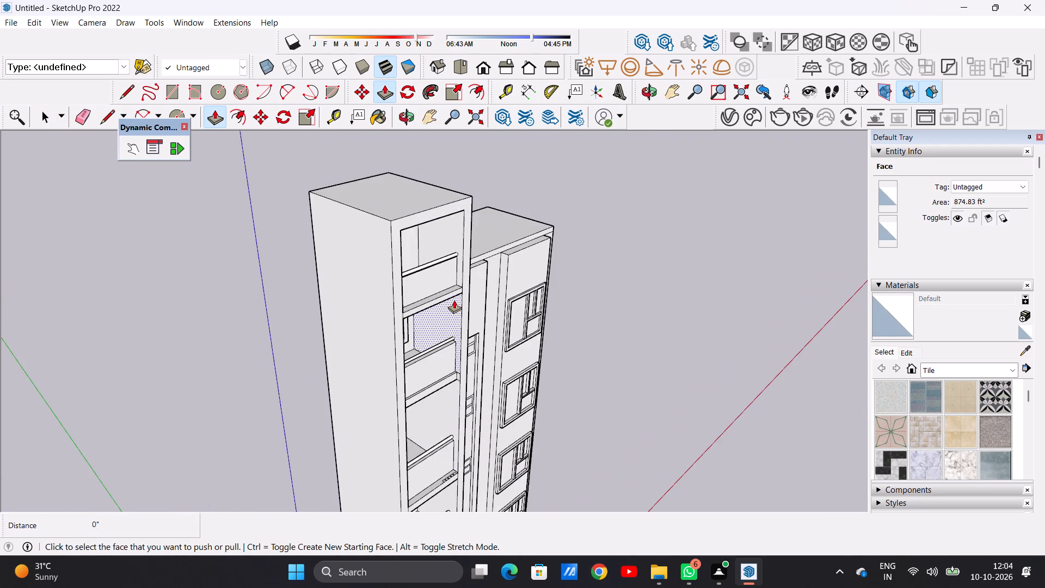
scroll(462, 384, "up", 11)
scroll(380, 413, "down", 8)
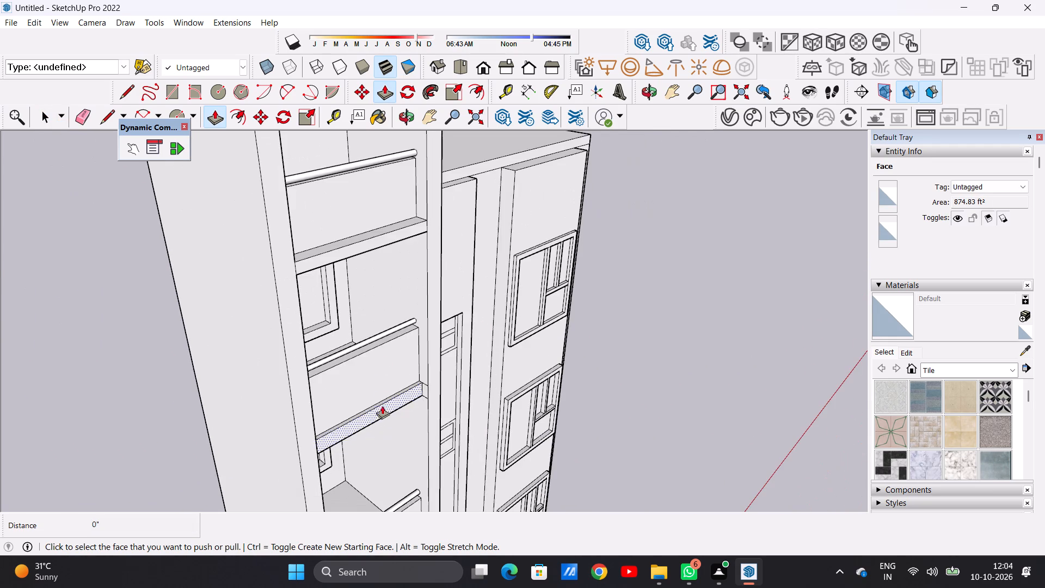
scroll(359, 237, "up", 6)
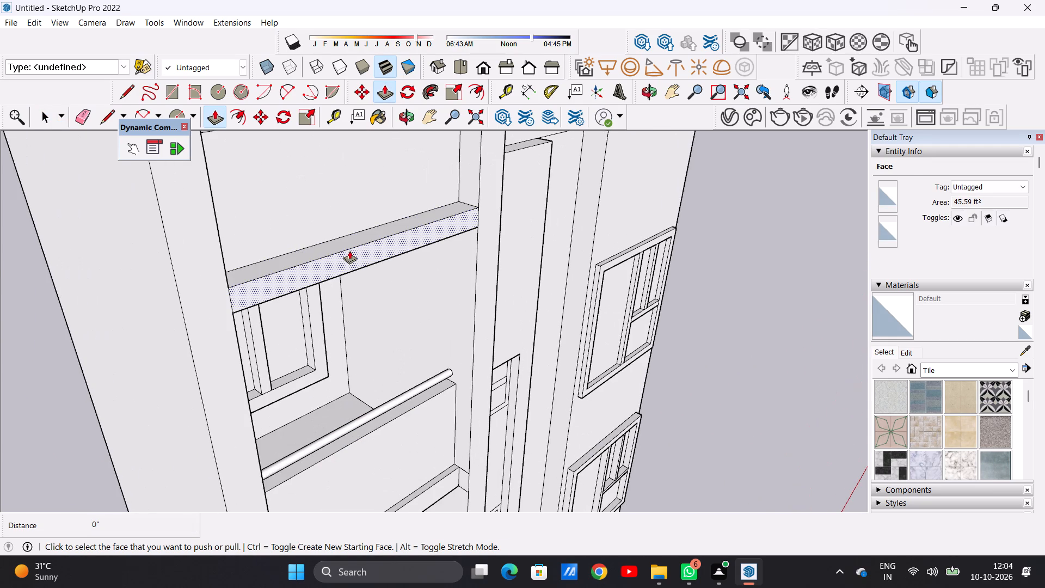
left_click(349, 250)
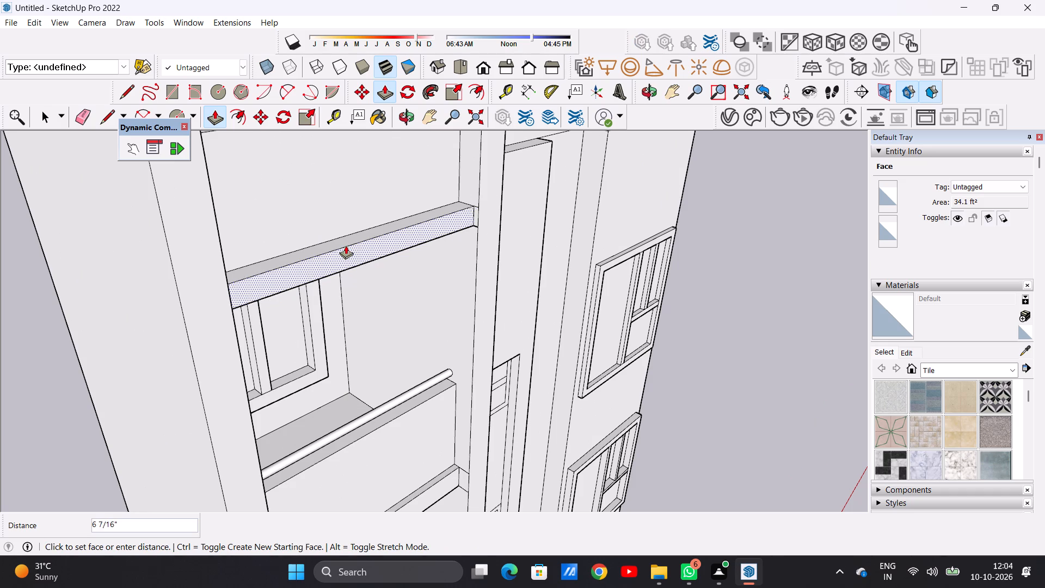
middle_click_drag(339, 248, 390, 240)
scroll(390, 240, "up", 5)
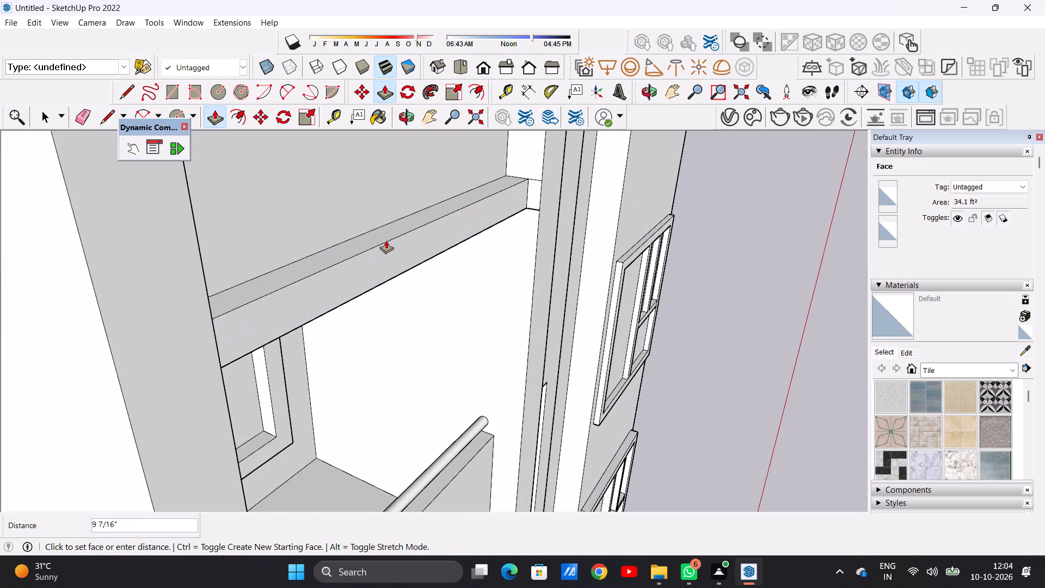
left_click(384, 233)
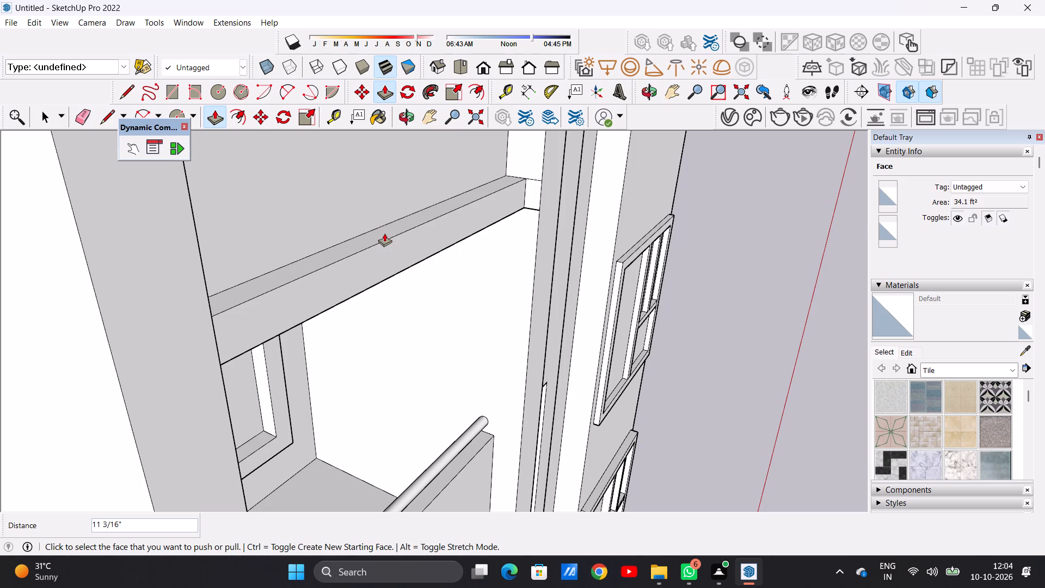
key("space")
scroll(376, 308, "down", 20)
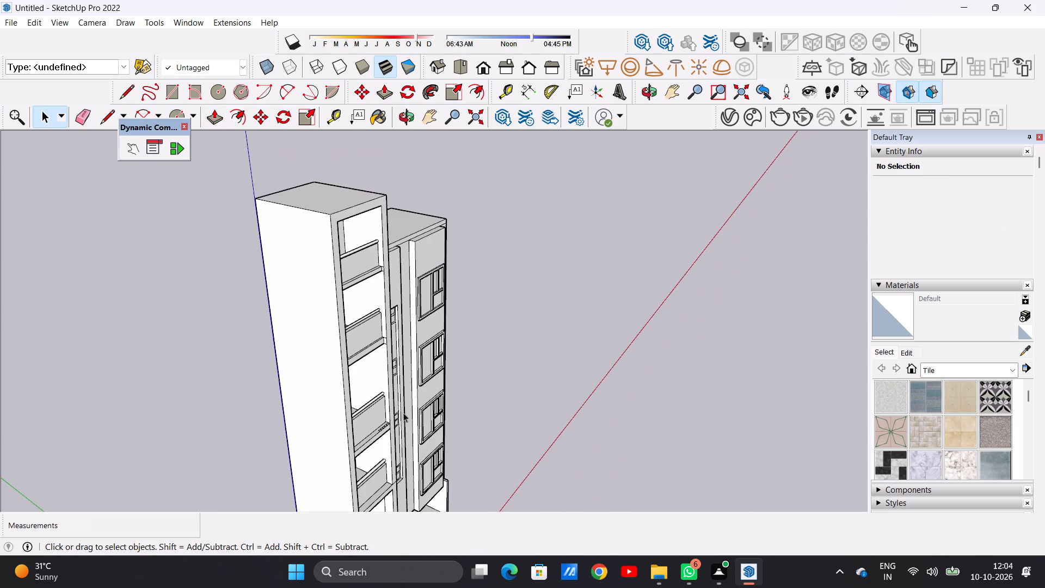
Push/Pull the marked square nearest the barred-window strip up about 85' 9 7/16" to the top of the bay opening.
scroll(396, 427, "up", 19)
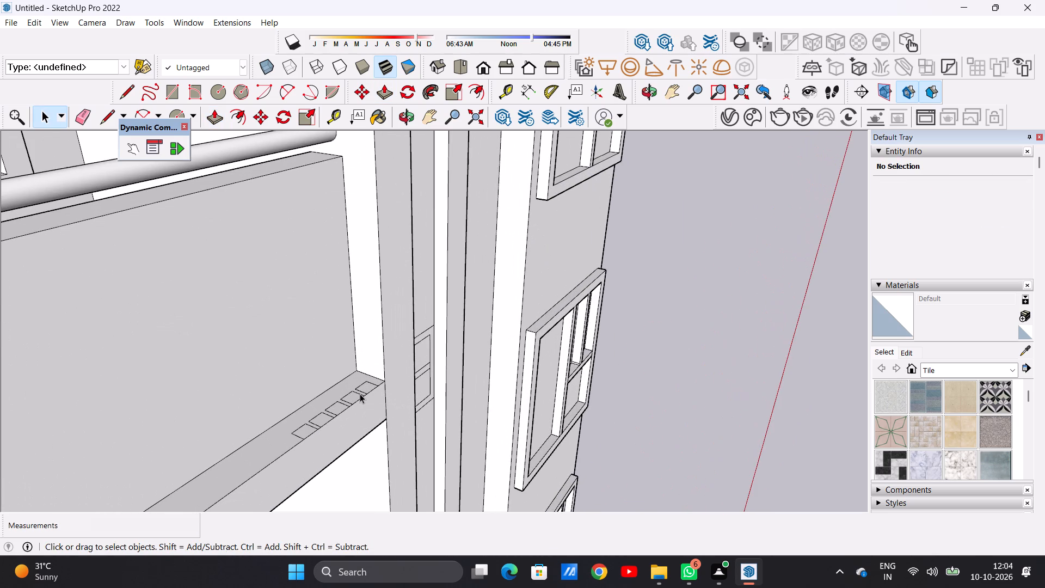
key("p")
scroll(371, 379, "up", 6)
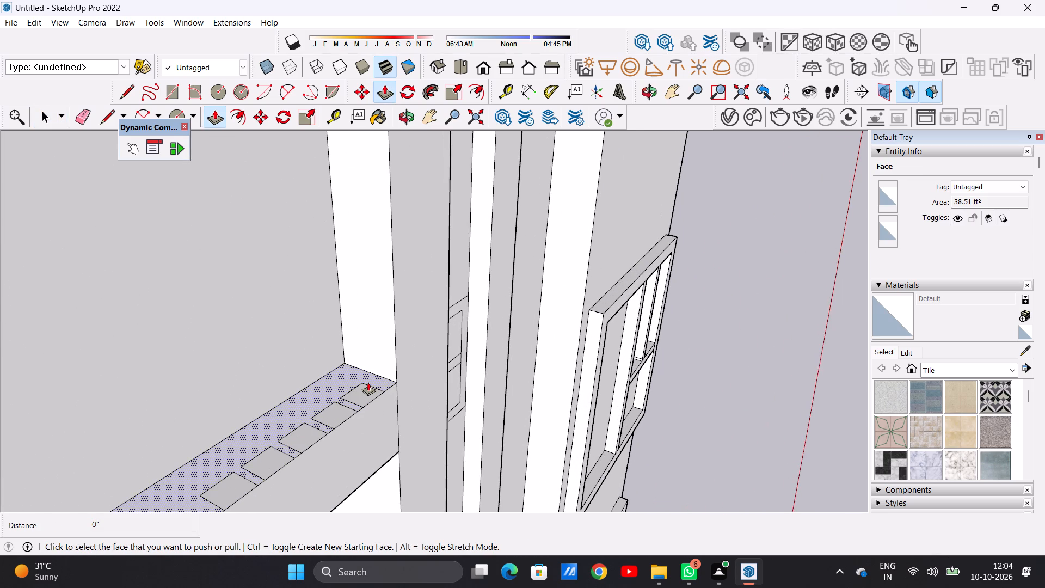
left_click(365, 388)
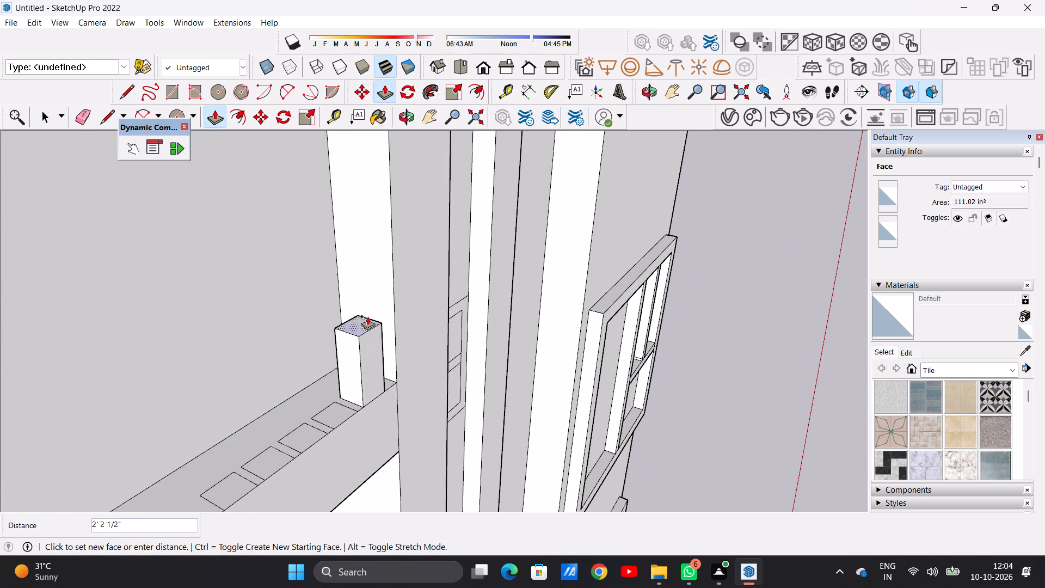
scroll(366, 334, "down", 20)
scroll(366, 334, "down", 4)
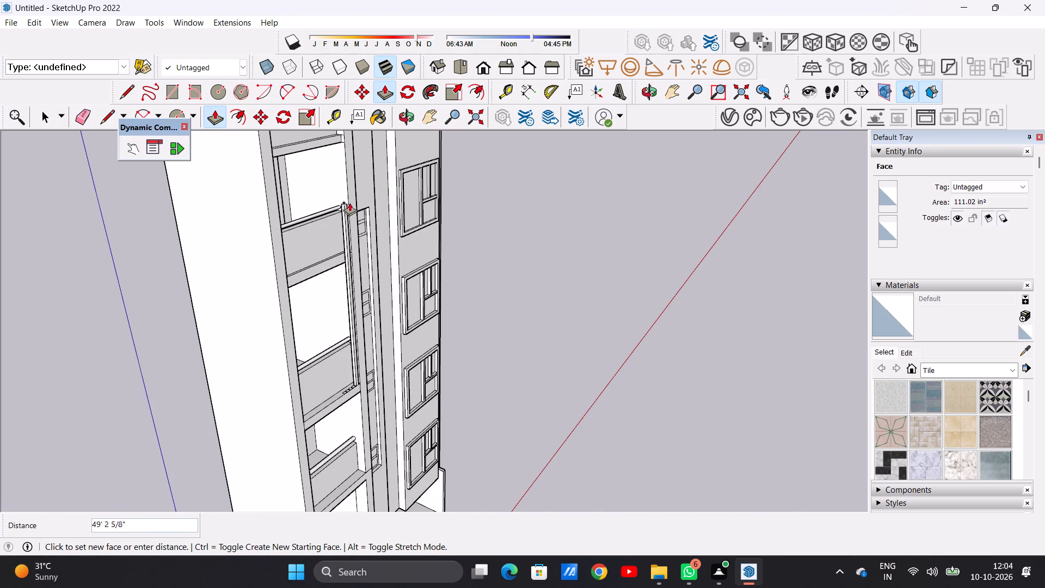
scroll(353, 192, "up", 3)
scroll(341, 234, "down", 15)
scroll(341, 184, "up", 7)
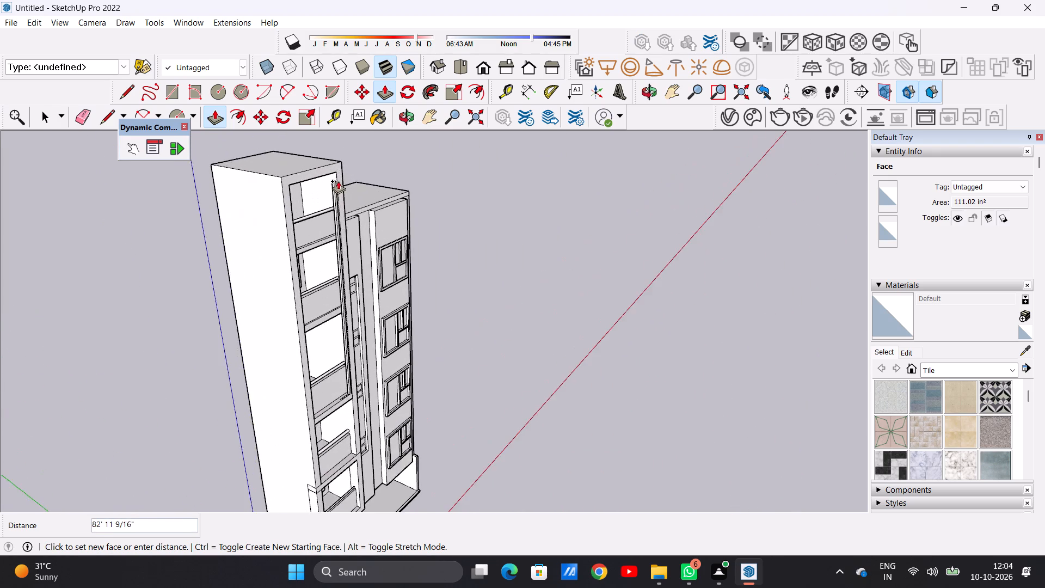
scroll(337, 181, "up", 19)
scroll(321, 189, "down", 8)
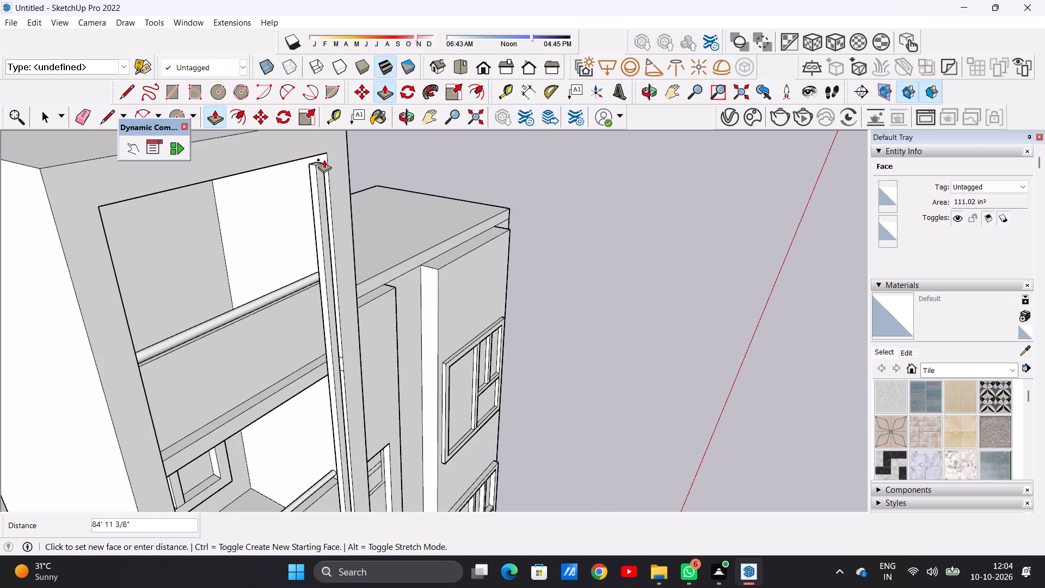
left_click(327, 149)
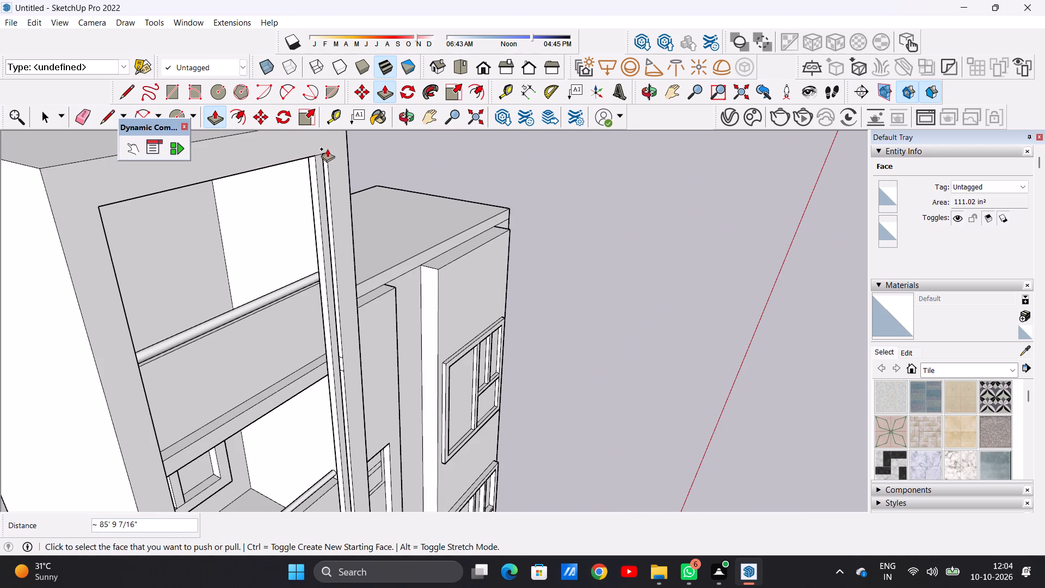
Push/Pull the second marked square from the barred-window strip up about 85' 9 7/16" to the top of the opening.
scroll(280, 232, "down", 14)
scroll(338, 451, "up", 2)
scroll(331, 423, "down", 1)
scroll(331, 421, "up", 3)
scroll(316, 404, "down", 1)
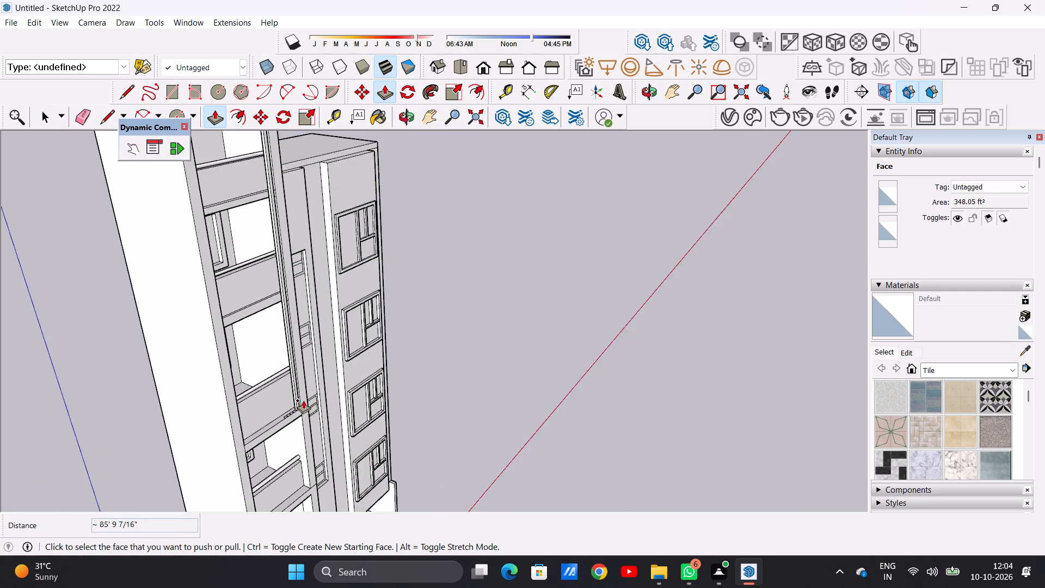
scroll(304, 397, "up", 20)
scroll(304, 397, "up", 1)
scroll(287, 424, "down", 1)
scroll(287, 424, "up", 3)
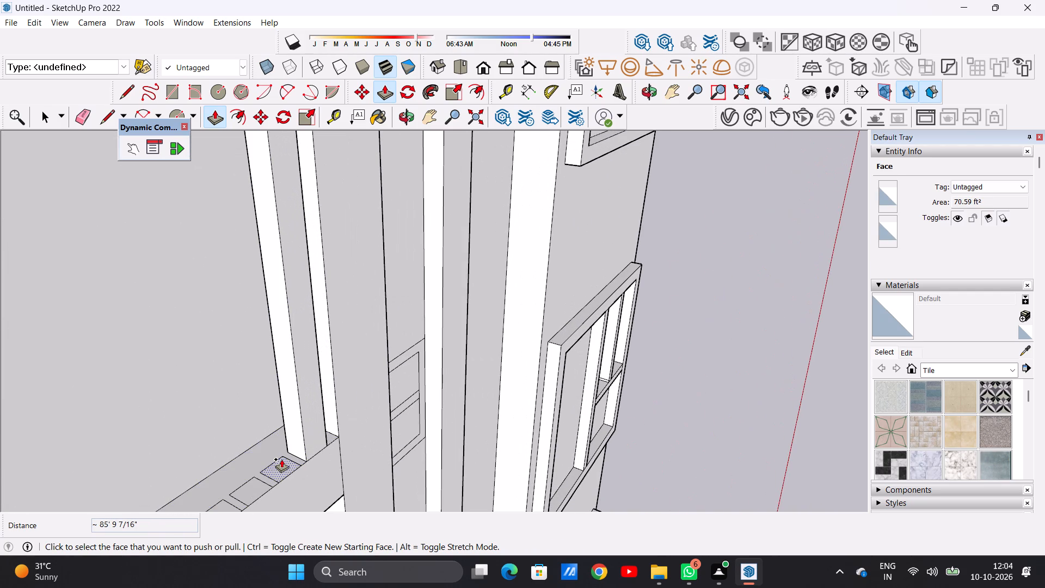
left_click(281, 459)
scroll(267, 378, "down", 17)
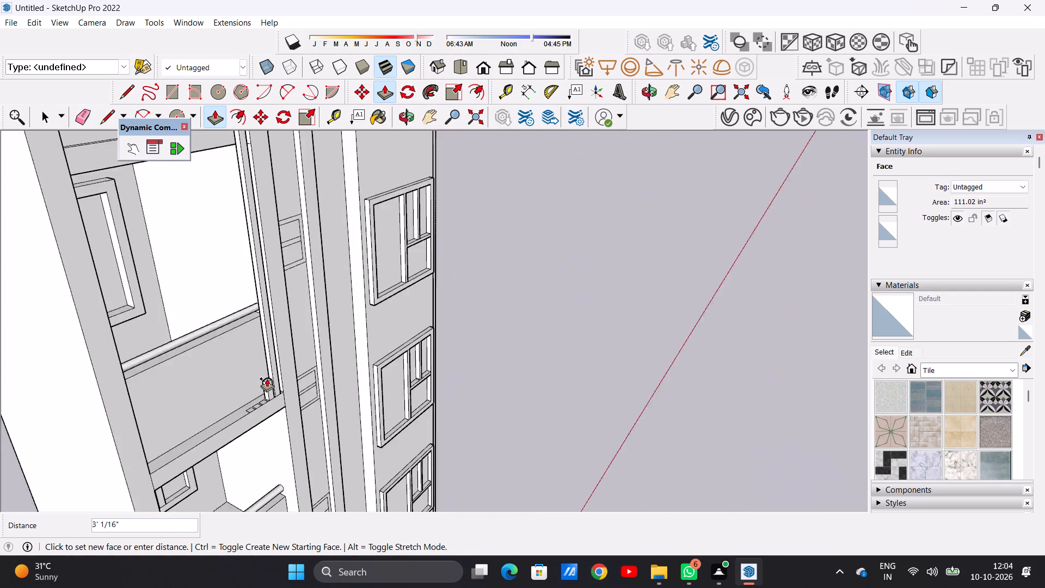
scroll(267, 378, "down", 13)
scroll(244, 285, "down", 6)
scroll(244, 243, "up", 17)
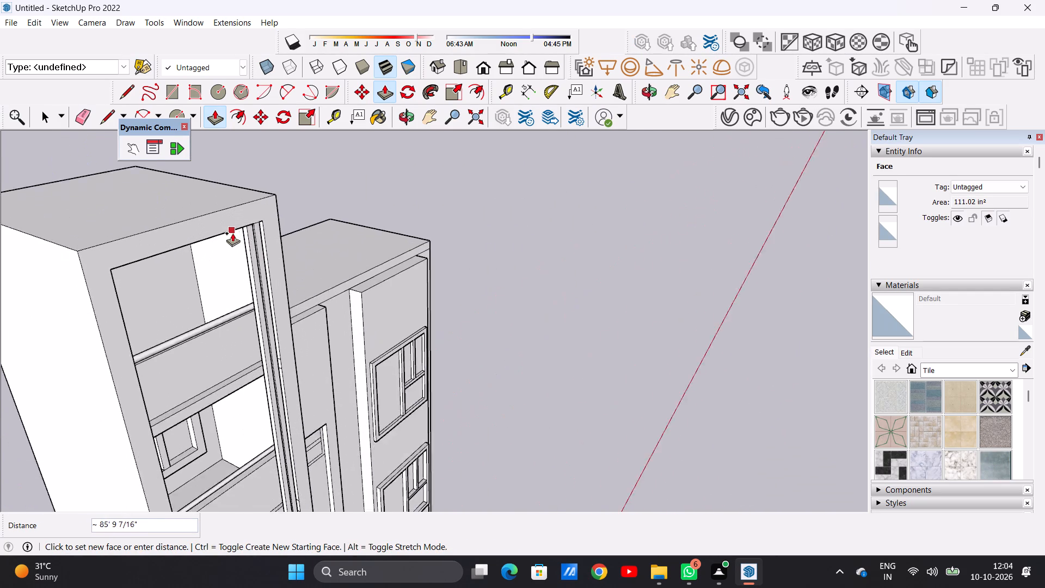
scroll(232, 233, "up", 2)
left_click(269, 215)
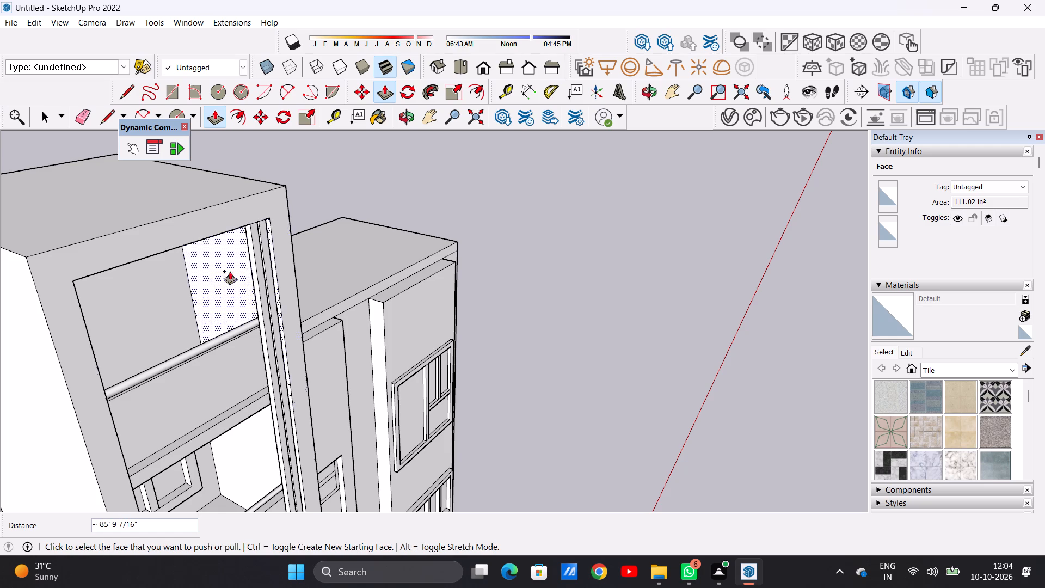
Push/Pull the third marked square on the ledge up about 85' 9 7/16" to the opening's top edge.
scroll(221, 281, "down", 11)
scroll(251, 454, "up", 20)
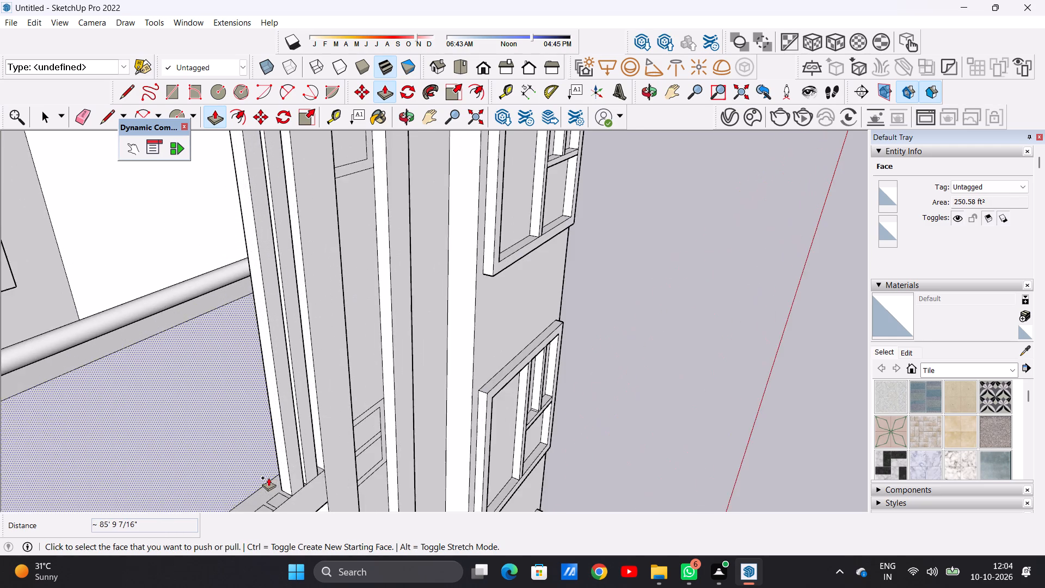
left_click(286, 499)
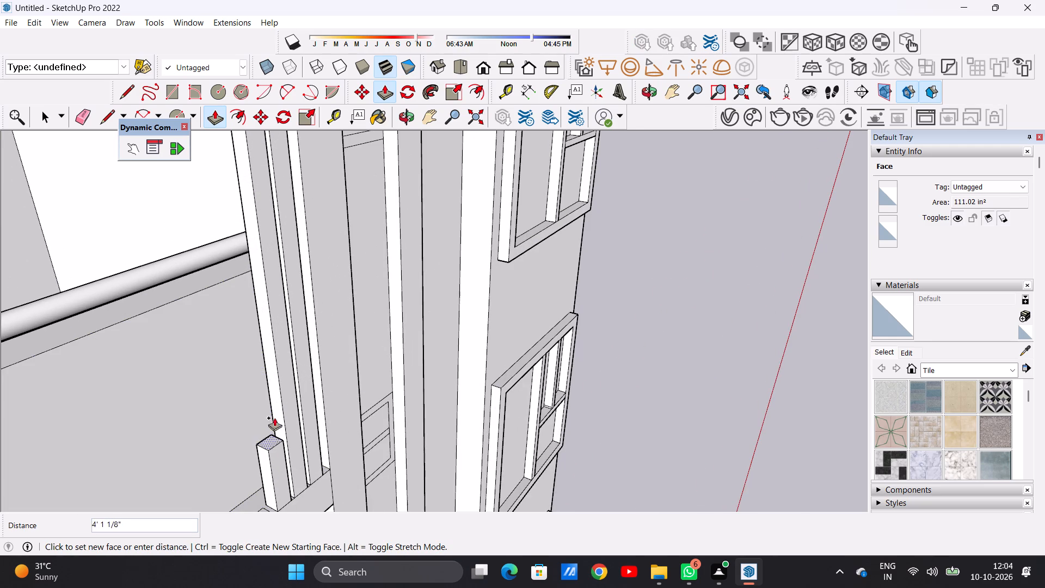
scroll(261, 361, "down", 20)
scroll(261, 361, "down", 3)
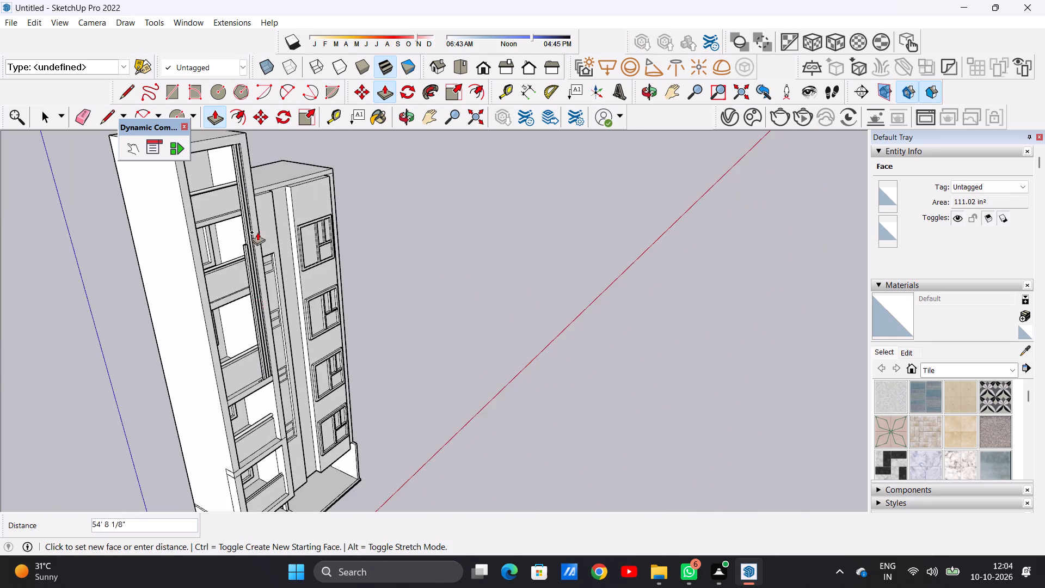
scroll(252, 246, "down", 8)
scroll(251, 200, "up", 19)
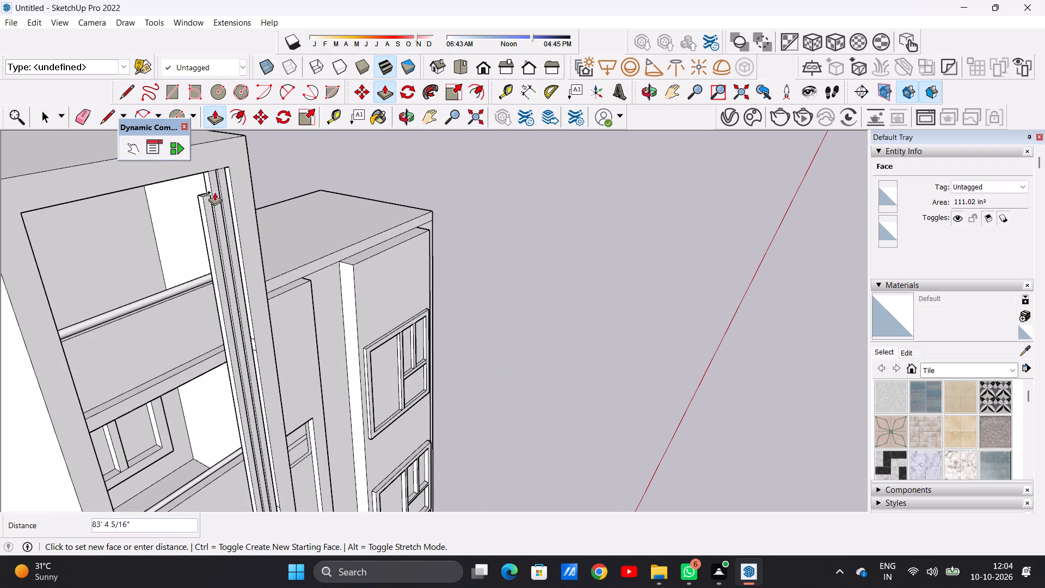
left_click(223, 168)
Push/Pull the fourth marked square on the ledge up about 85' 9 7/16" to the opening's top edge.
scroll(217, 231, "down", 10)
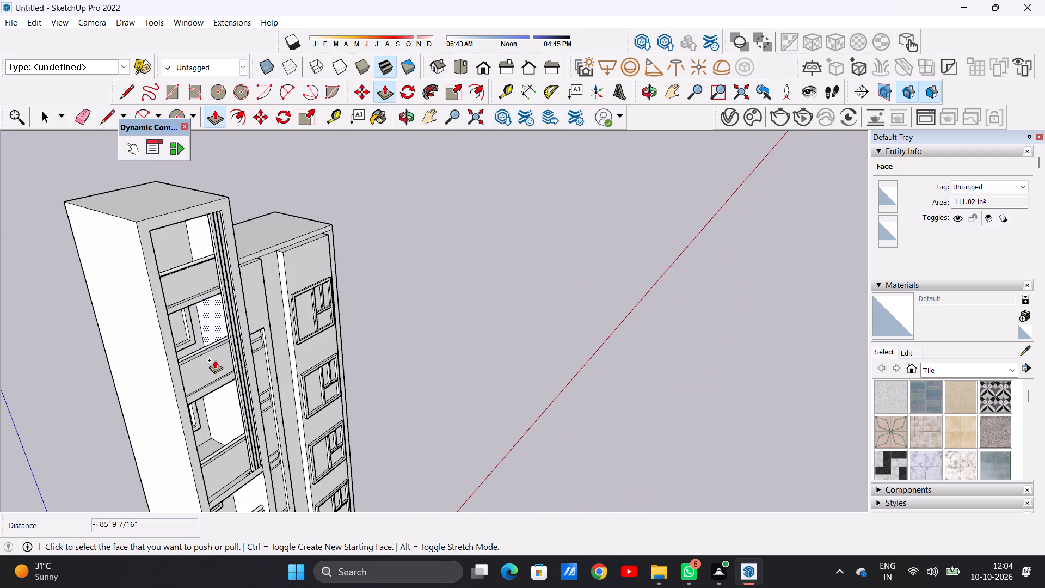
scroll(245, 474, "up", 20)
scroll(245, 474, "up", 6)
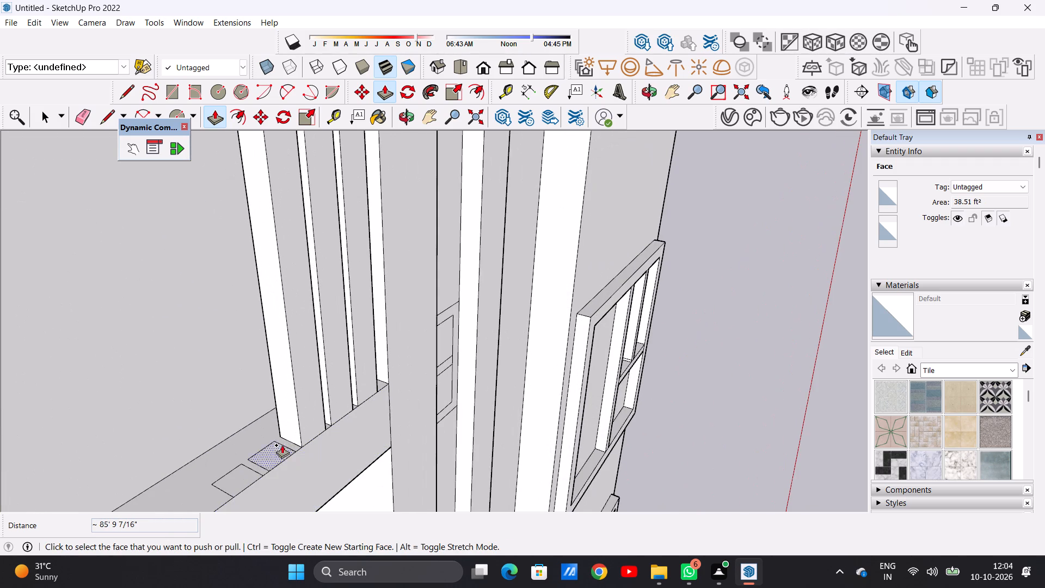
left_click(273, 449)
scroll(250, 341, "down", 6)
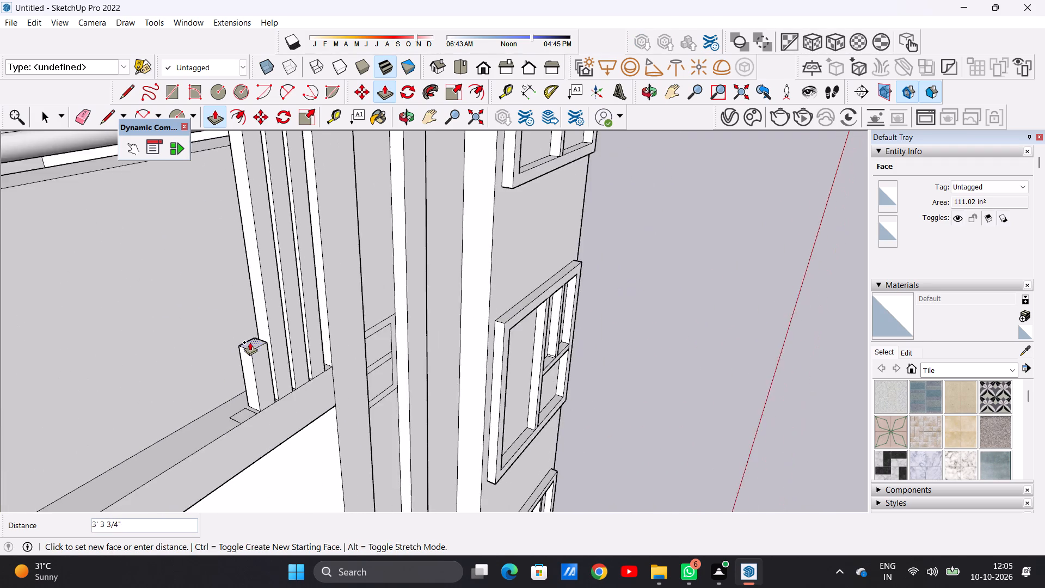
scroll(250, 342, "down", 20)
scroll(250, 342, "down", 6)
scroll(244, 267, "down", 6)
scroll(236, 212, "up", 5)
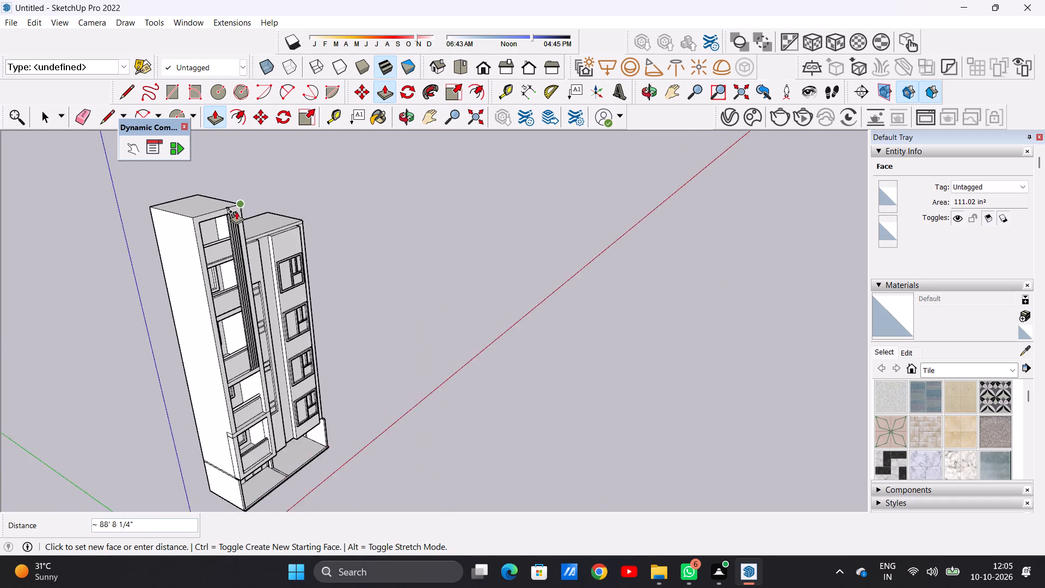
scroll(236, 211, "up", 16)
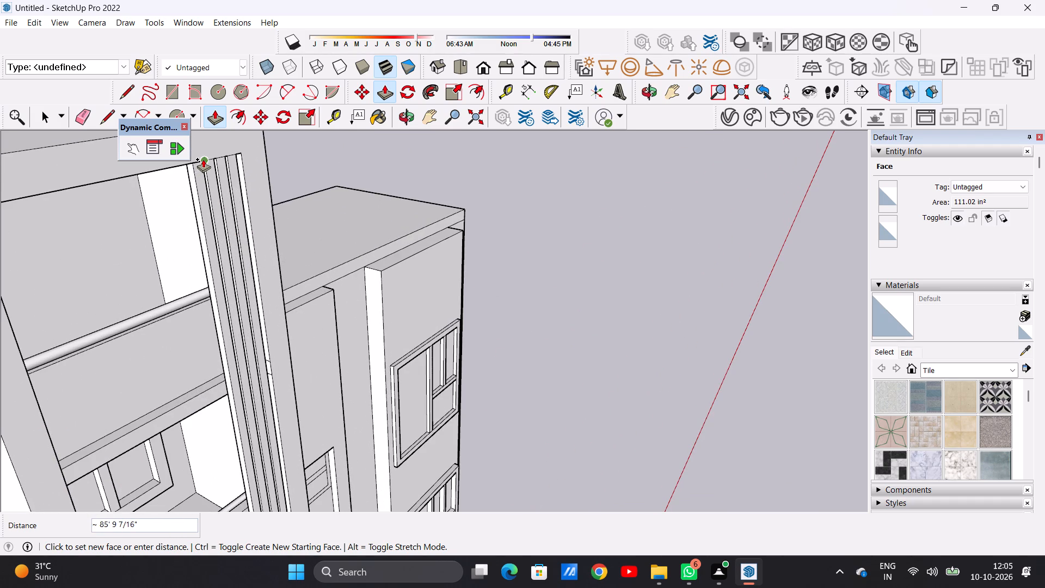
left_click(203, 159)
key("space")
Push/Pull the last marked square, farthest from the barred-window strip, up about 85' 9 7/16" to match the other bars.
scroll(237, 205, "down", 17)
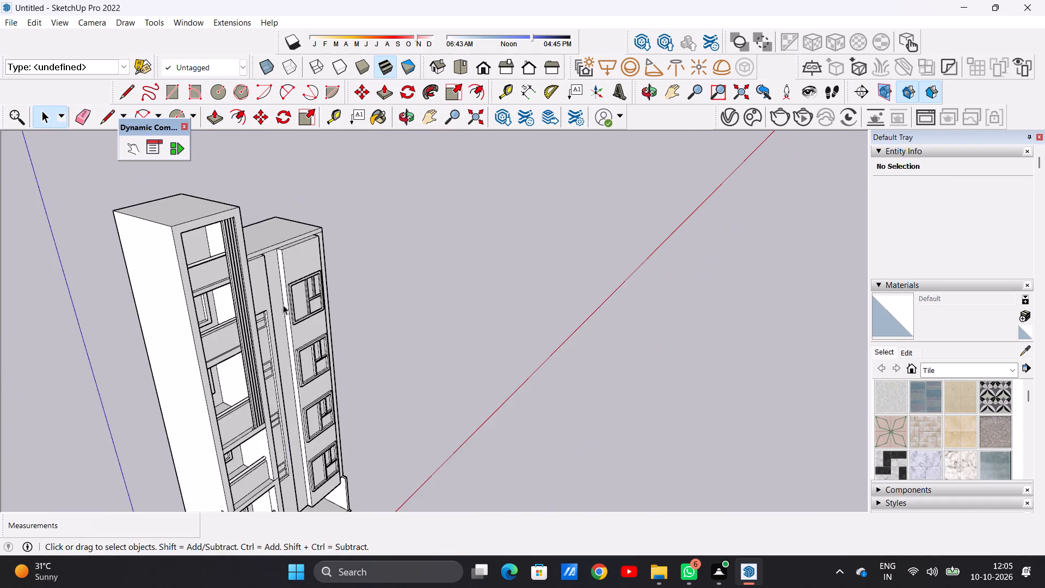
middle_click_drag(280, 320, 107, 261)
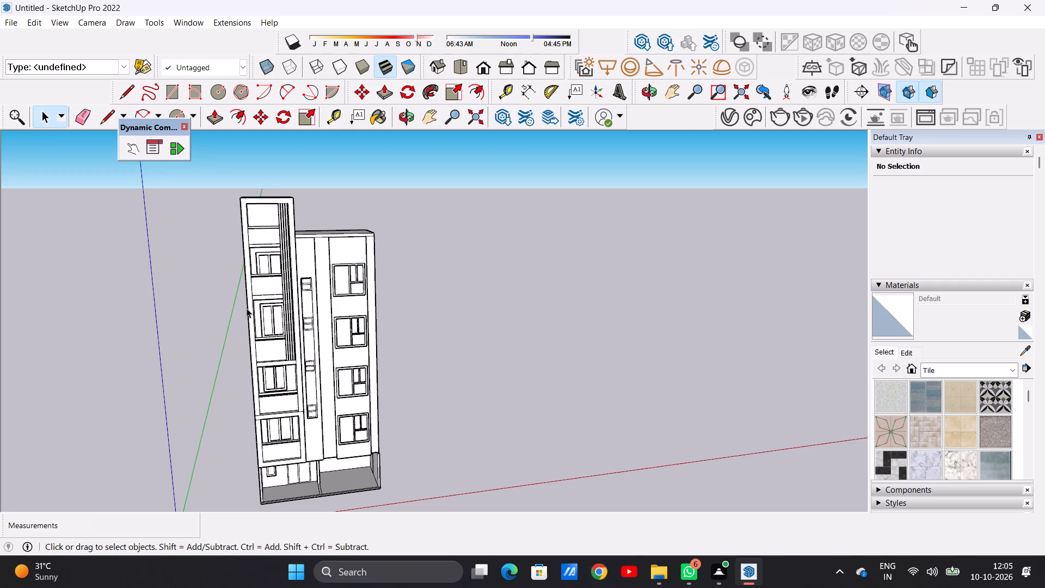
middle_click_drag(330, 318, 232, 325)
scroll(292, 194, "up", 8)
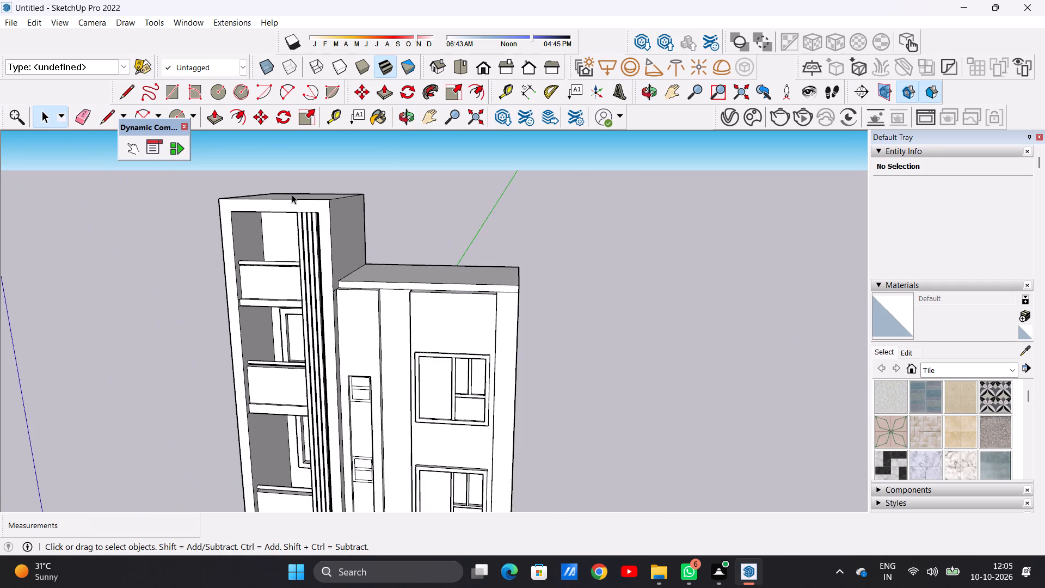
scroll(323, 273, "down", 10)
scroll(321, 330, "up", 16)
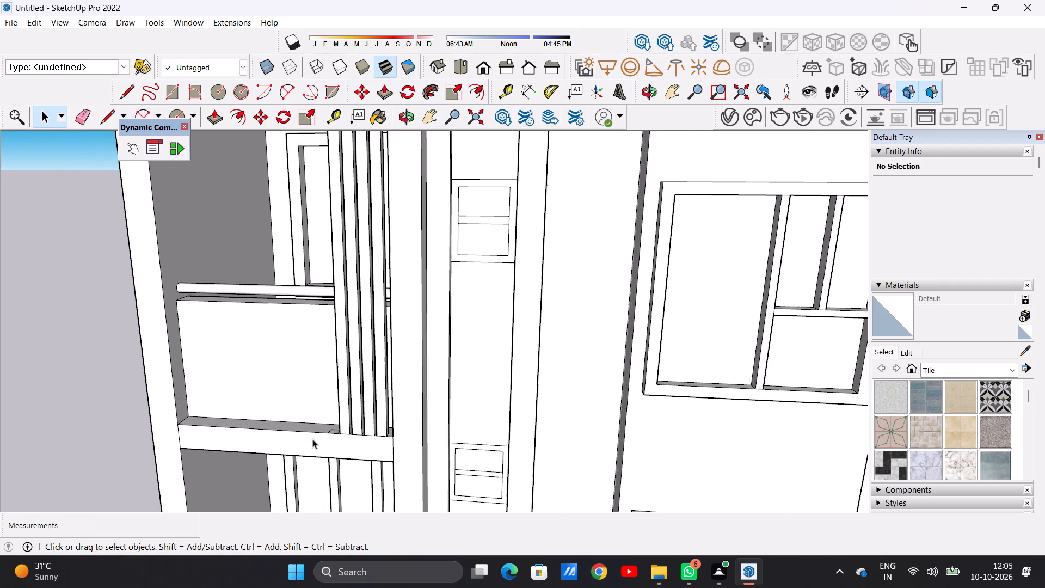
scroll(312, 439, "up", 7)
middle_click_drag(321, 453, 325, 495)
key("p")
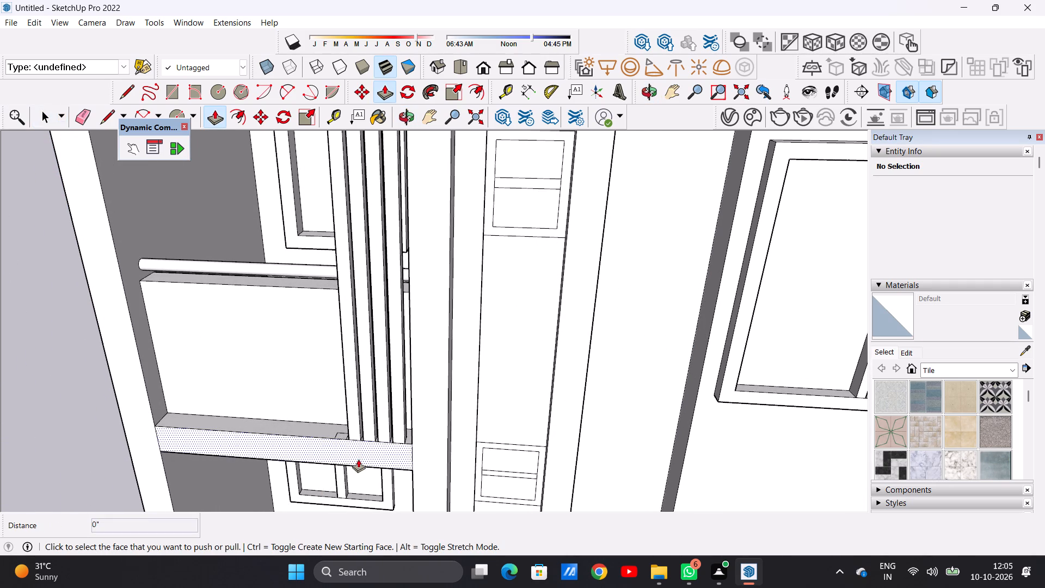
scroll(361, 445, "up", 11)
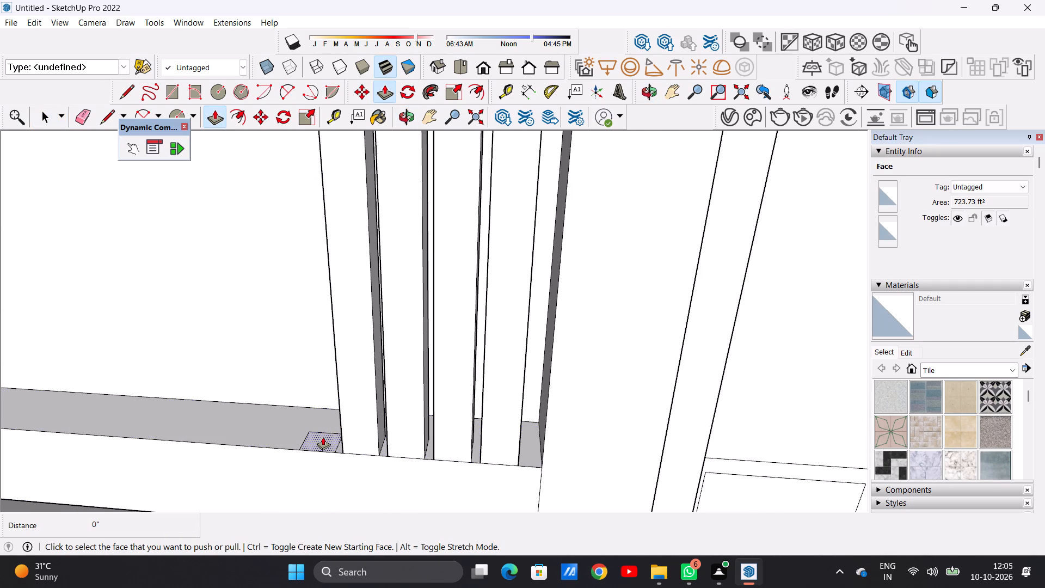
left_click(323, 437)
scroll(299, 328, "down", 20)
scroll(299, 328, "down", 3)
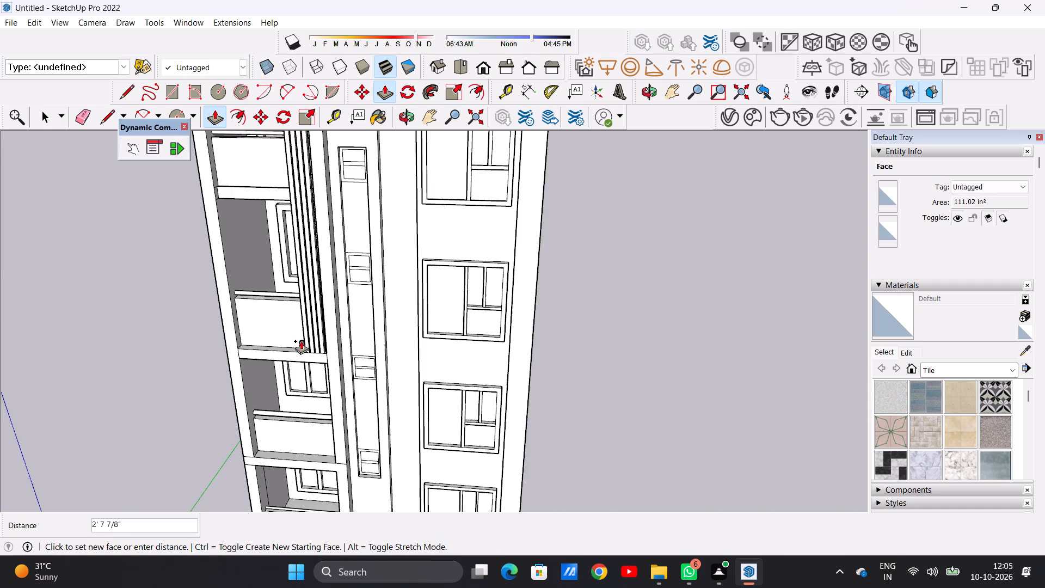
scroll(301, 341, "down", 5)
scroll(298, 220, "down", 12)
scroll(293, 171, "up", 14)
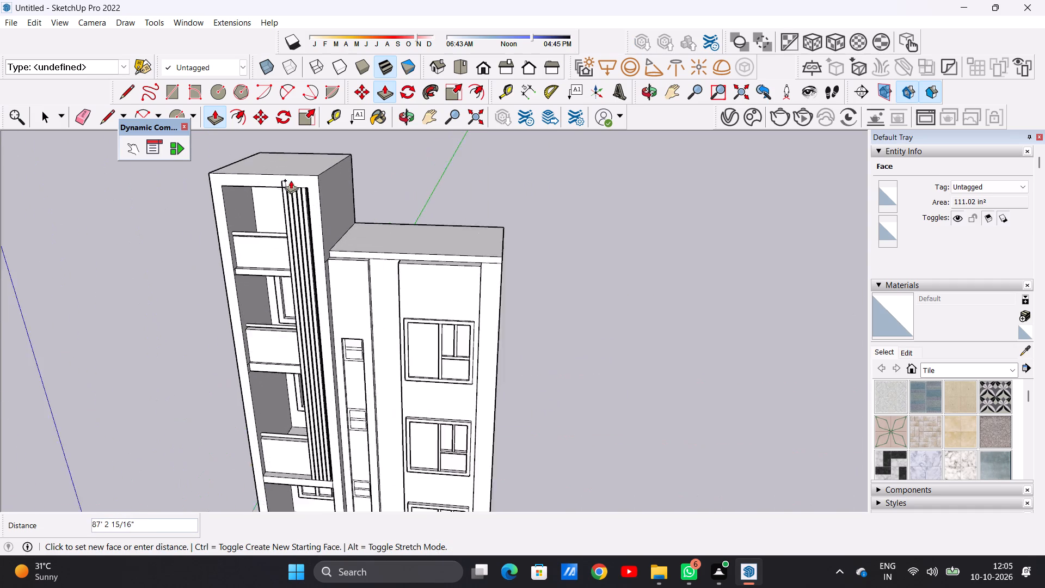
scroll(291, 180, "up", 10)
scroll(289, 185, "down", 1)
scroll(289, 185, "up", 1)
left_click(341, 192)
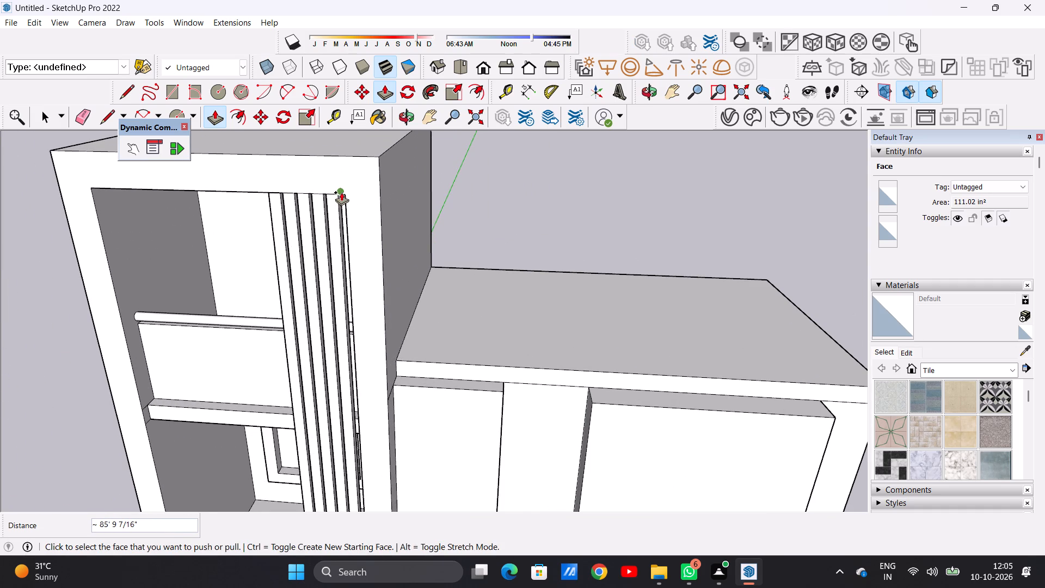
key("space")
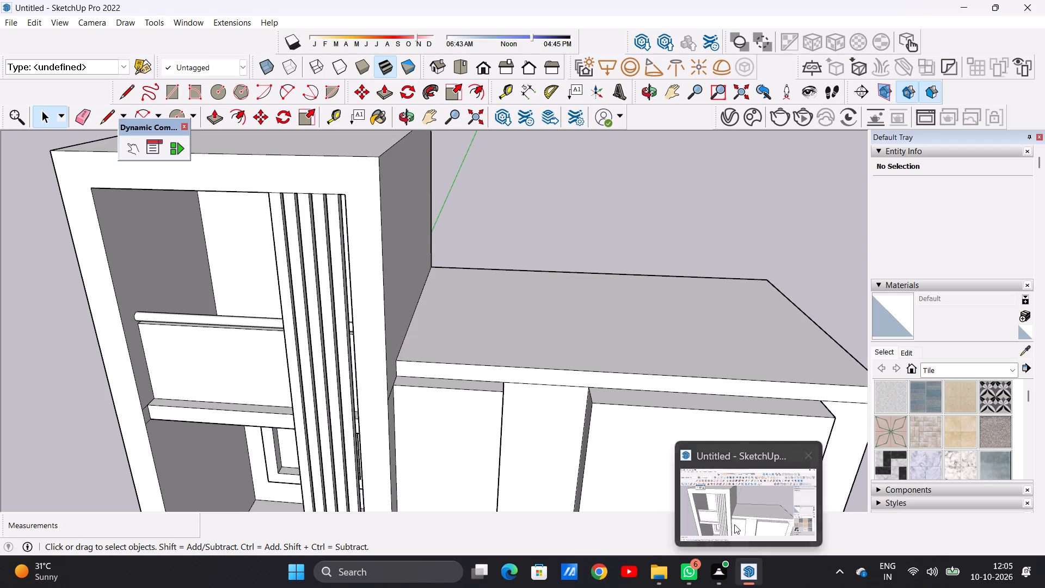
Examine the row of full-height vertical bars and the overall facade from the front.
left_click(722, 507)
scroll(465, 420, "down", 7)
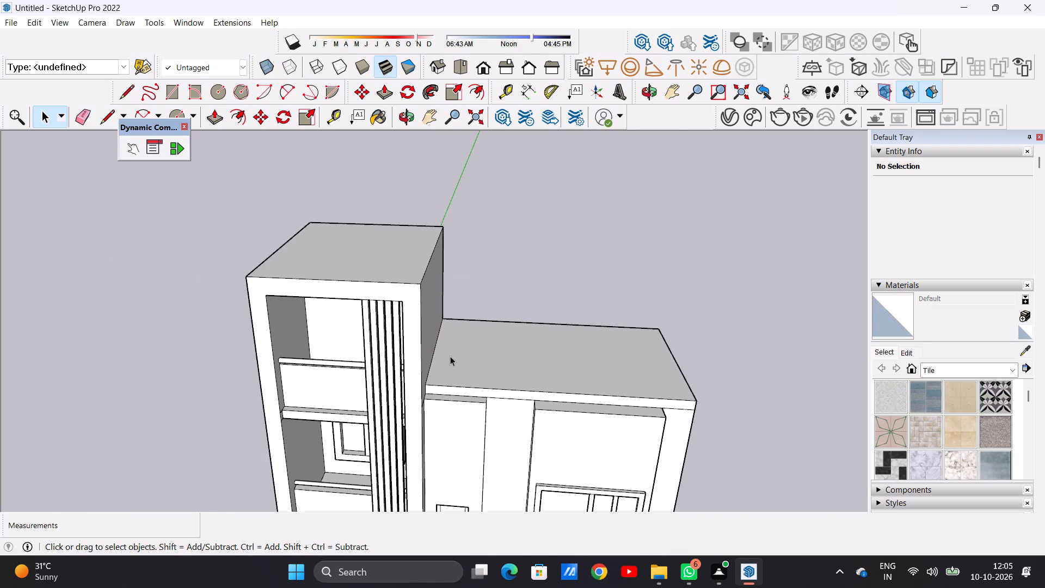
scroll(450, 350, "down", 14)
scroll(428, 422, "up", 10)
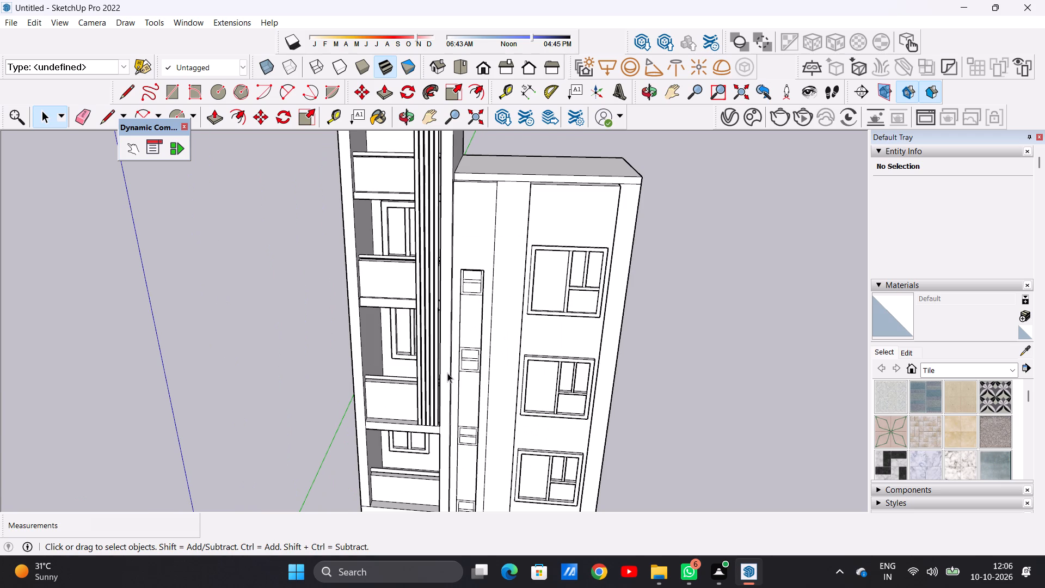
scroll(434, 385, "down", 5)
middle_click_drag(424, 377, 434, 342)
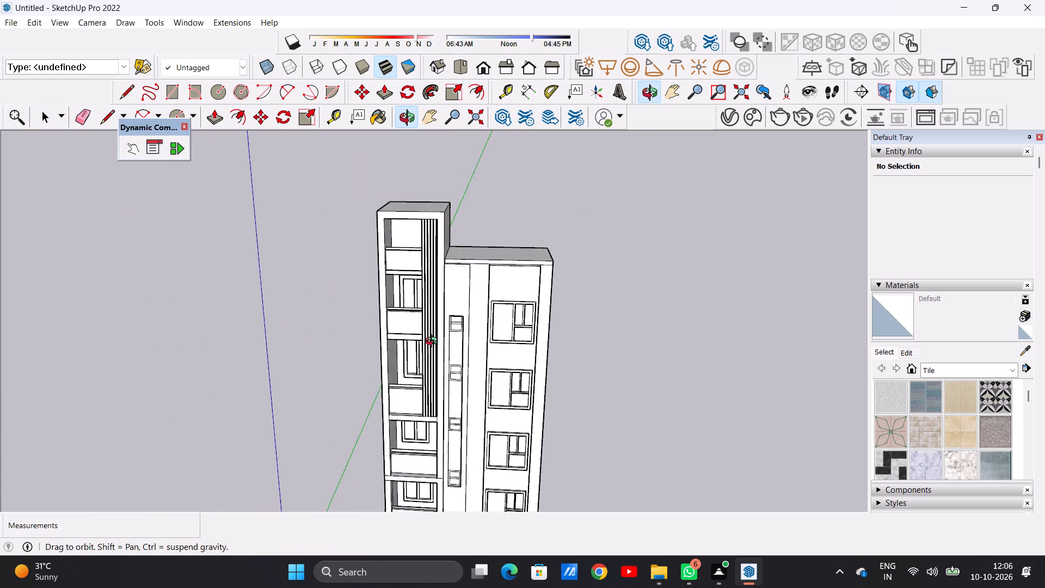
middle_click_drag(434, 342, 452, 301)
scroll(440, 219, "up", 2)
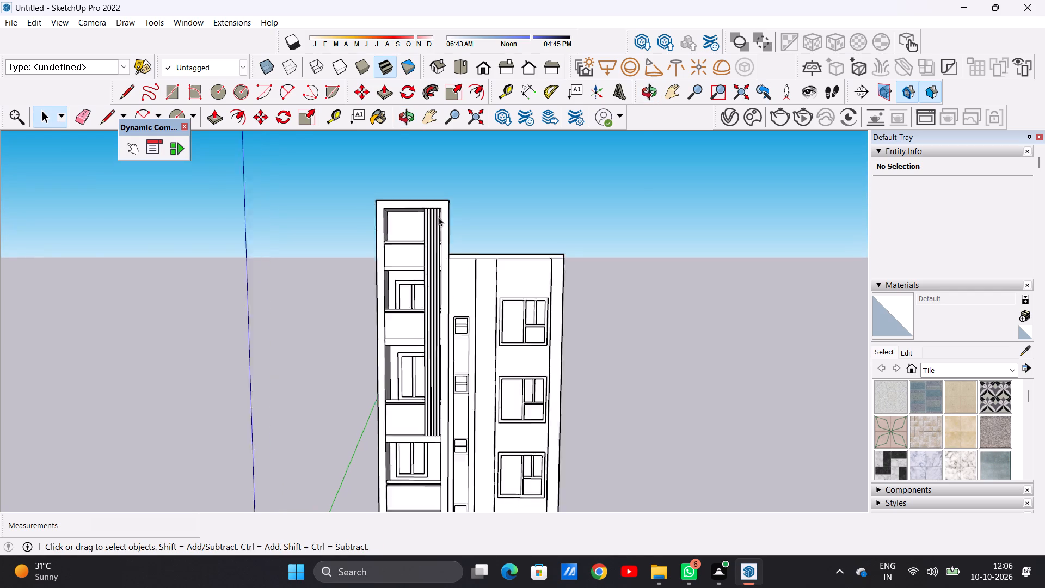
Examine the tops of the vertical bars and the upper edges of the two window panels beneath the roof slab.
scroll(438, 217, "up", 20)
scroll(438, 217, "up", 2)
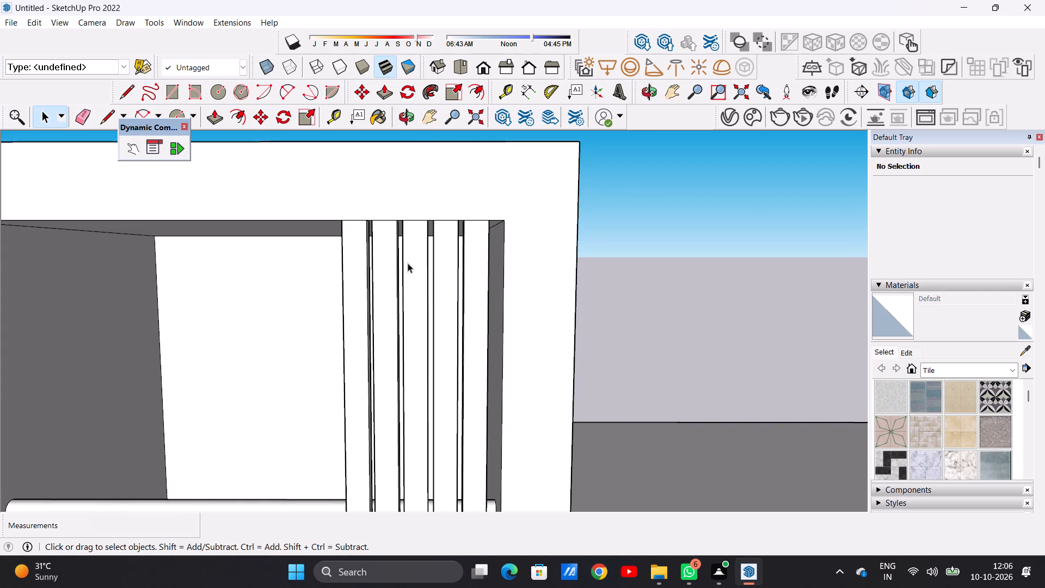
scroll(400, 269, "down", 20)
scroll(400, 269, "down", 4)
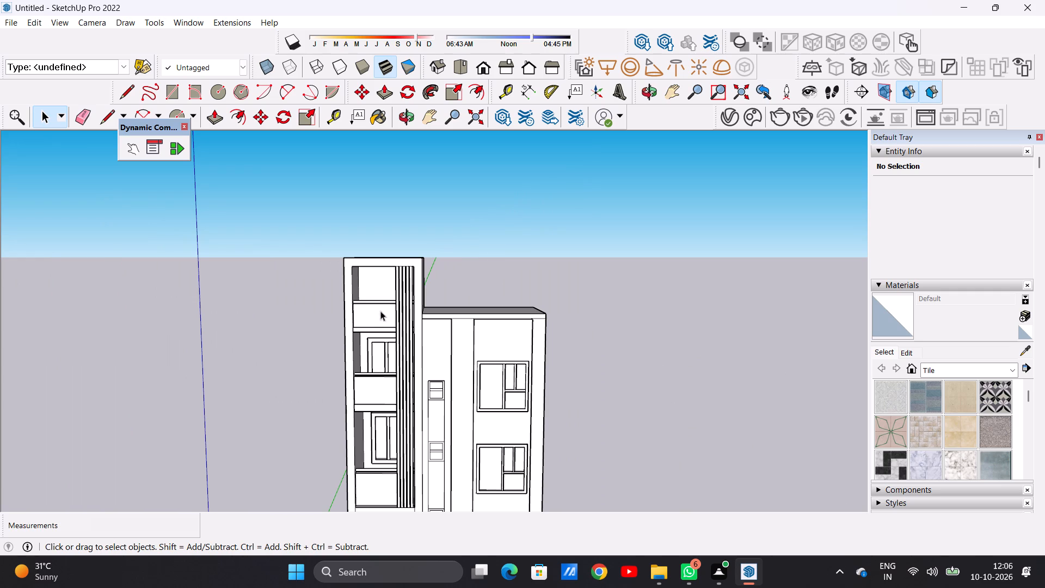
scroll(502, 342, "up", 7)
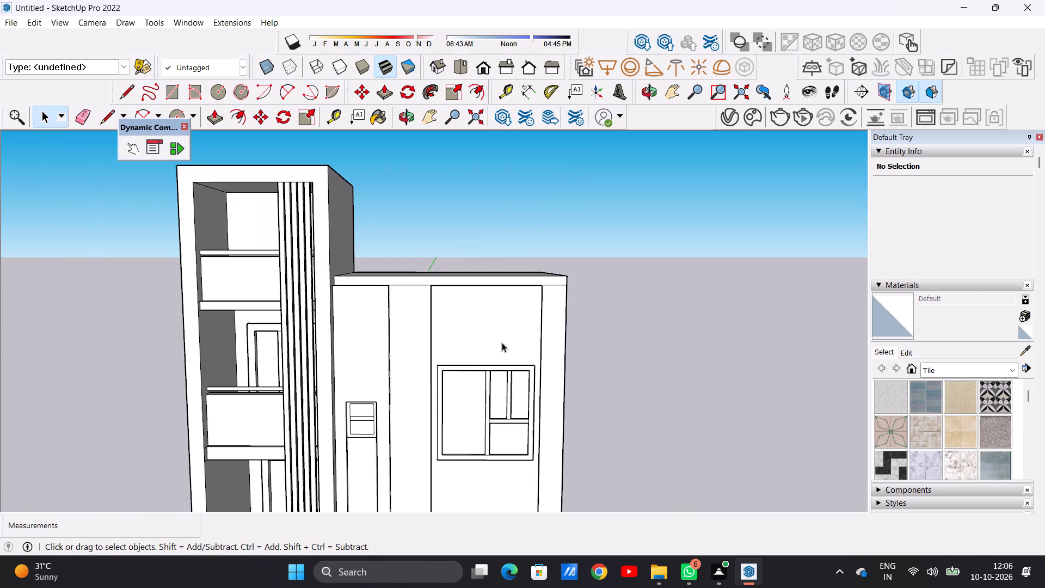
middle_click_drag(492, 348, 503, 318)
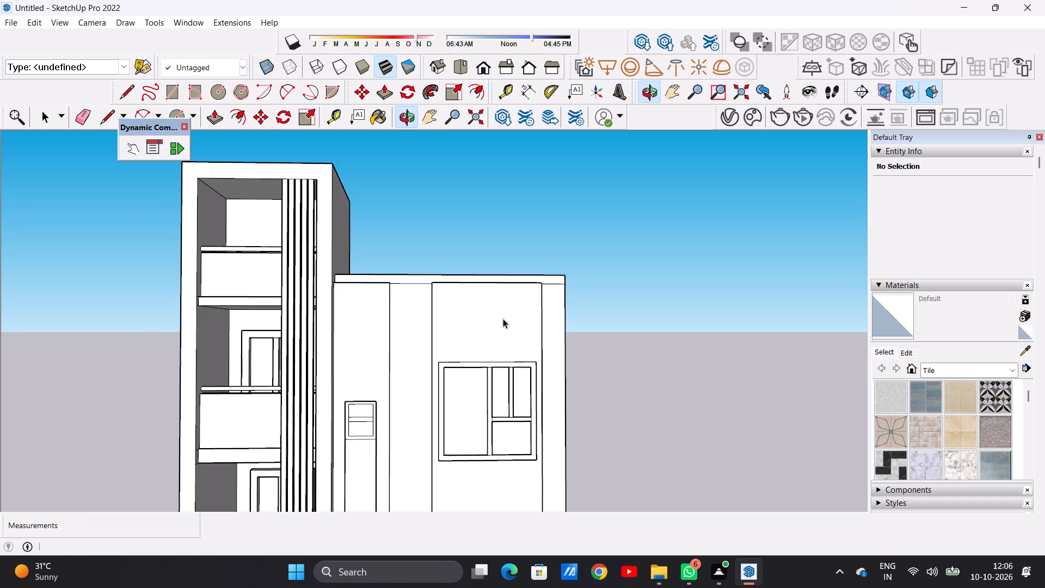
scroll(364, 307, "up", 2)
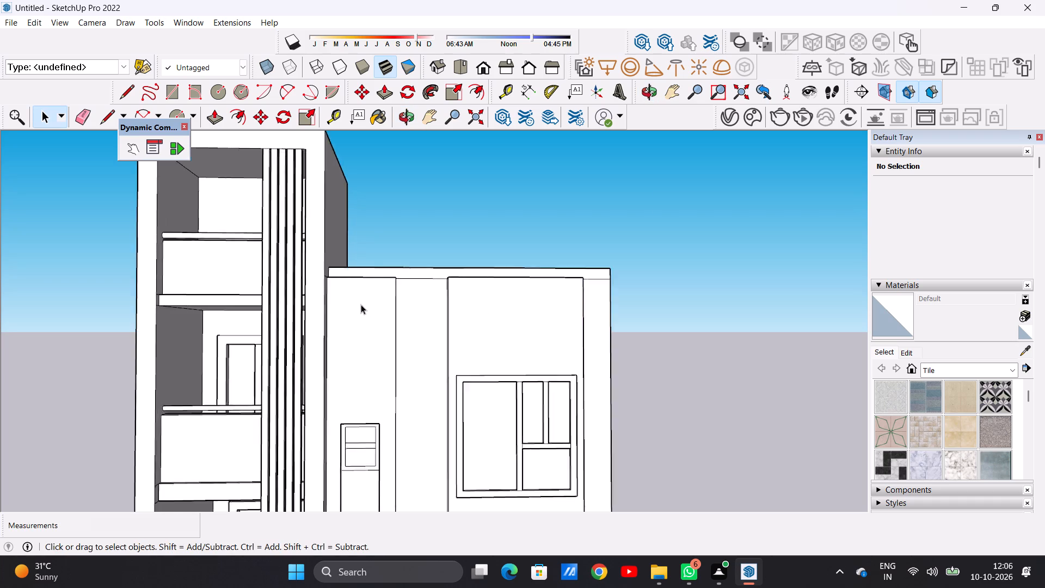
scroll(361, 304, "up", 5)
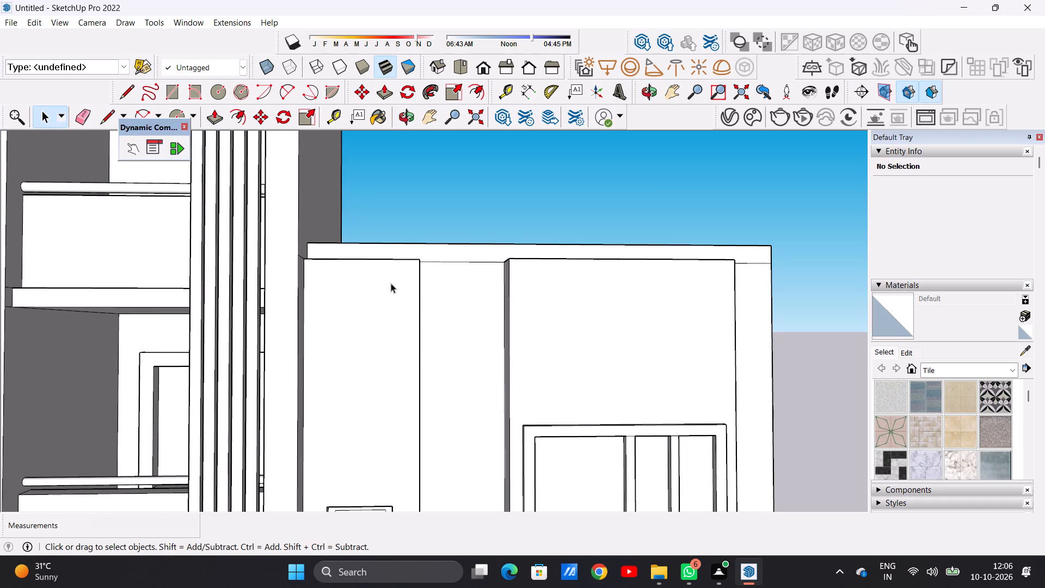
scroll(391, 283, "down", 4)
middle_click_drag(398, 287, 339, 421)
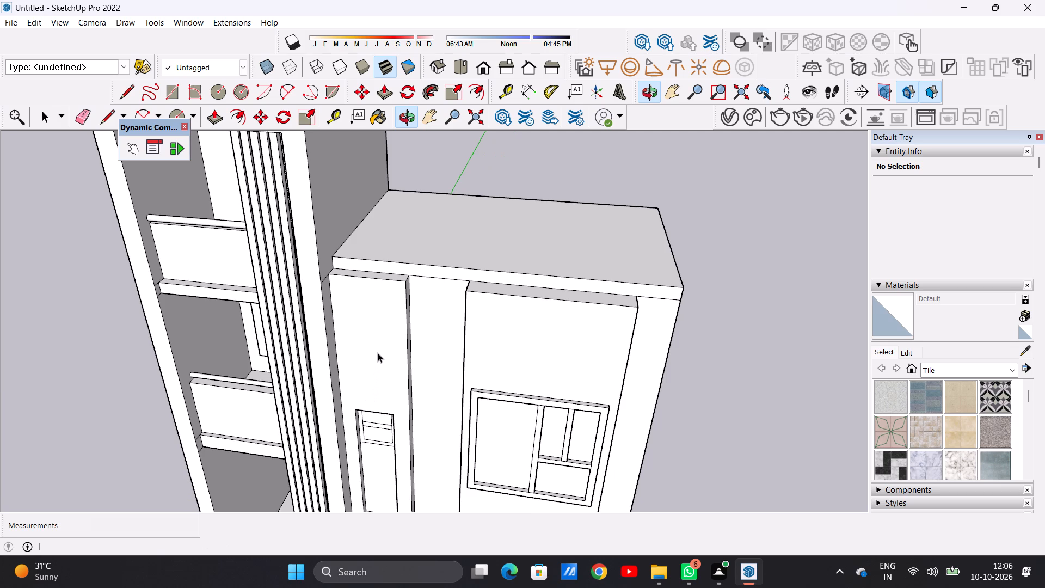
middle_click_drag(376, 349, 368, 299)
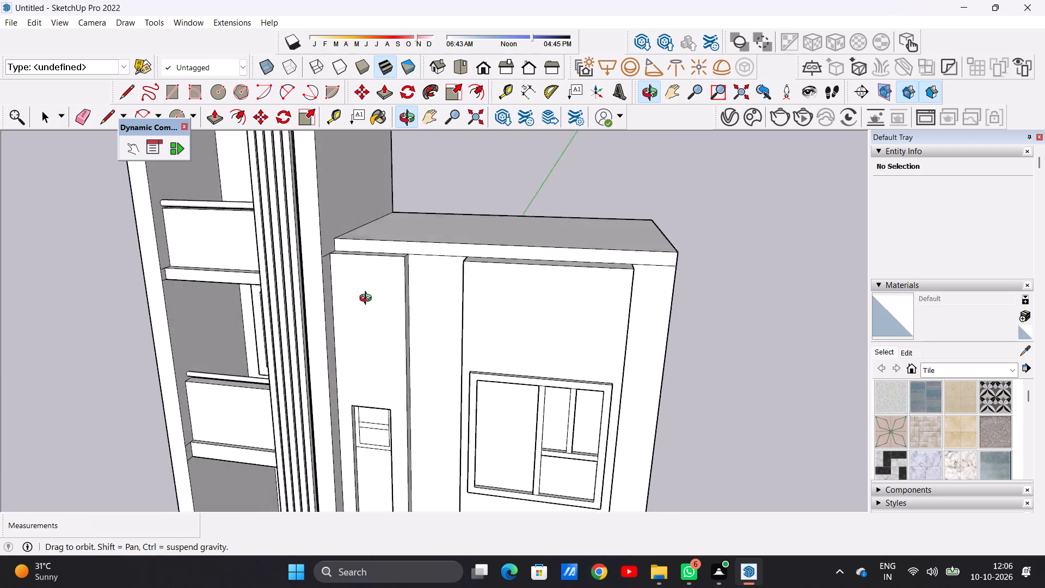
middle_click_drag(368, 299, 359, 334)
scroll(392, 246, "up", 8)
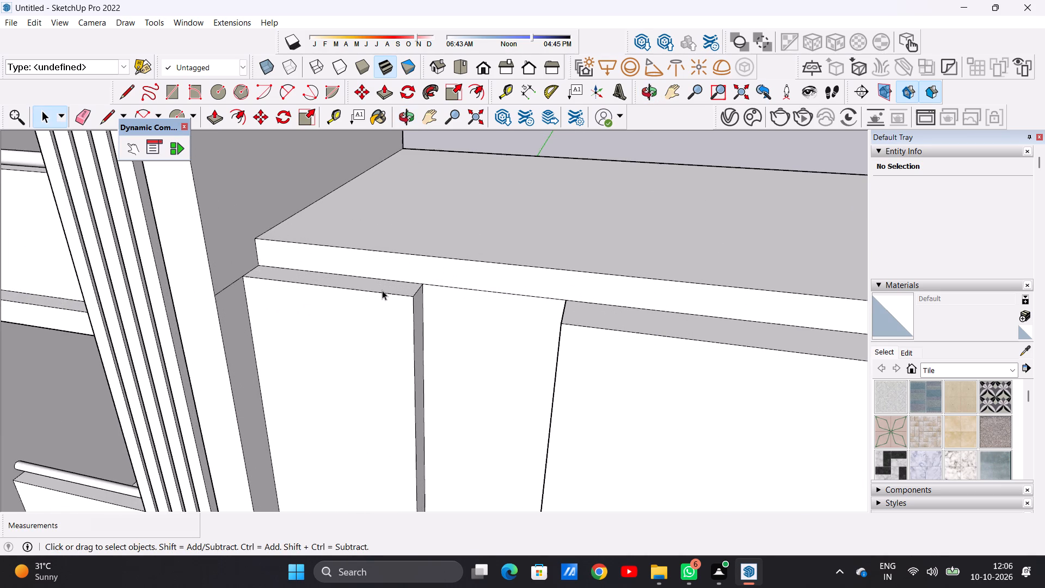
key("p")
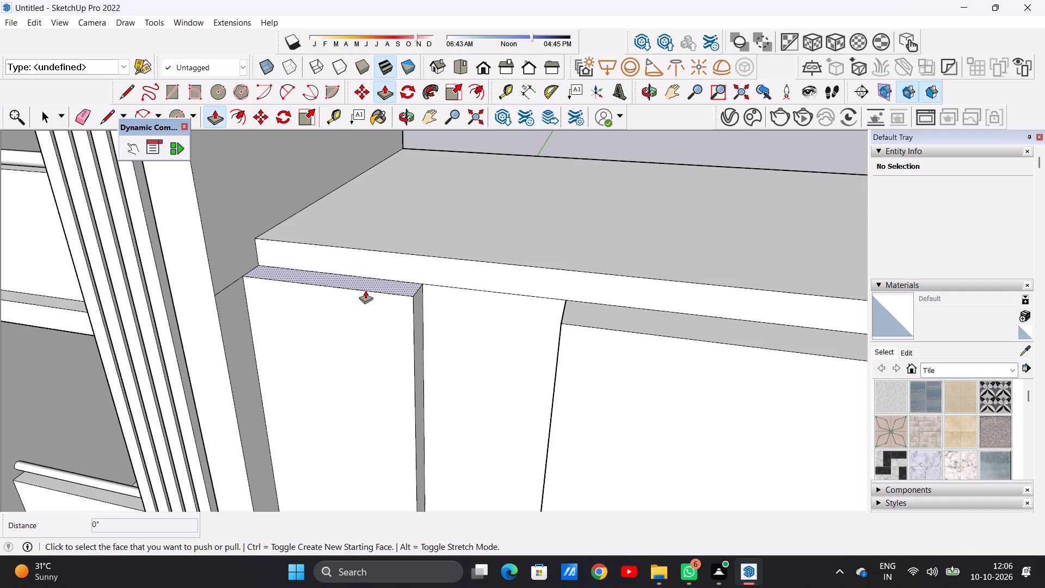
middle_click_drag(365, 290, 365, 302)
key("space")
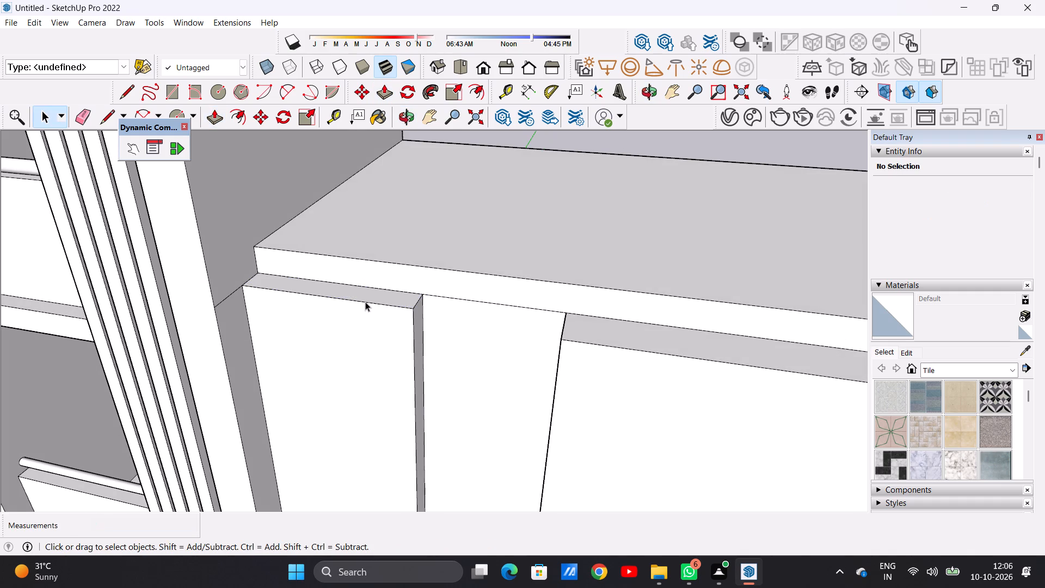
Draw a rectangle about 3' 5" by 2' 9" near the top of the narrow panel, above the barred-window strip.
scroll(344, 306, "down", 4)
middle_click_drag(314, 369, 399, 272)
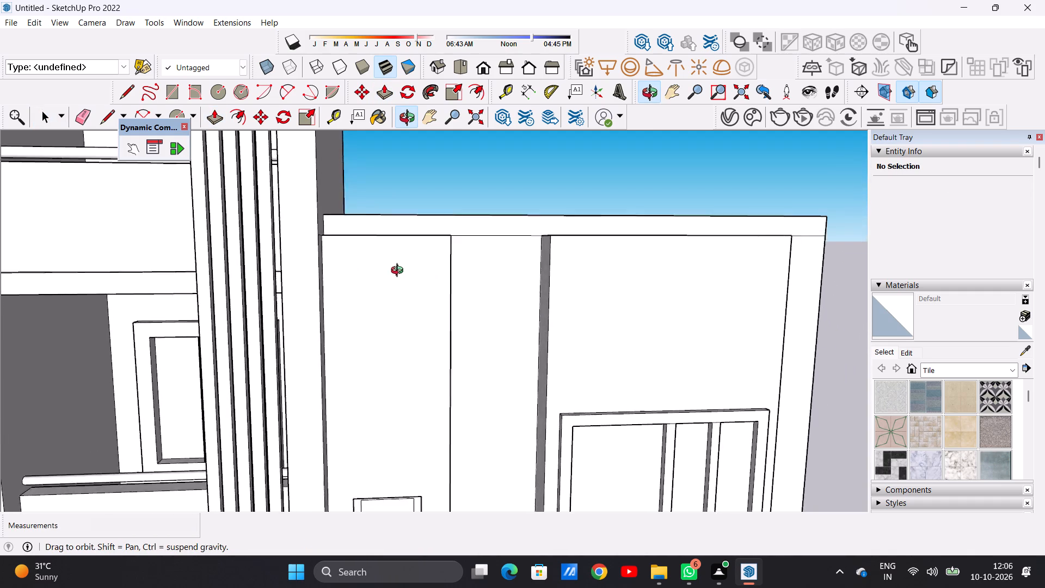
middle_click_drag(399, 272, 371, 252)
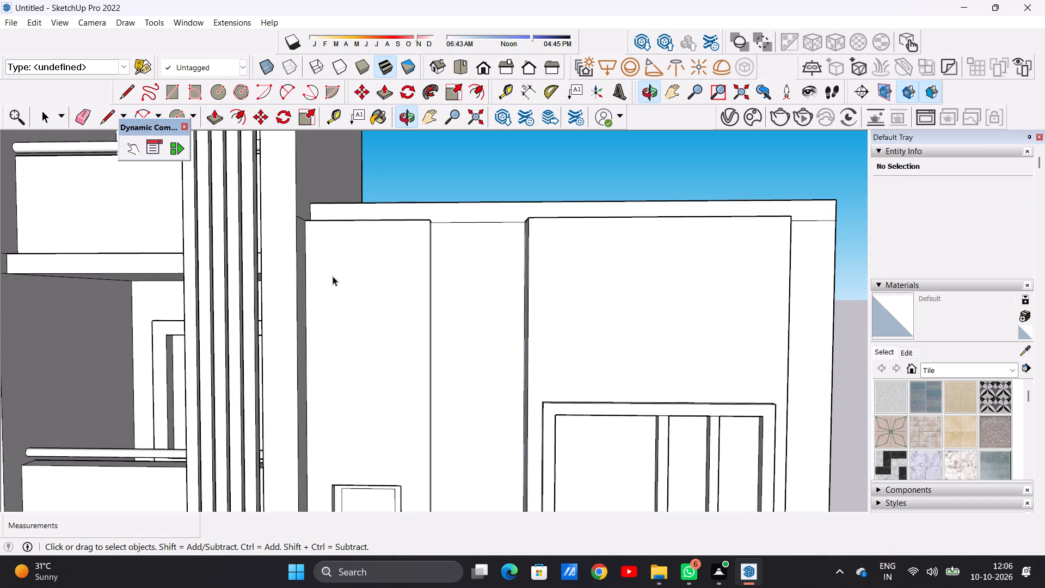
key("r")
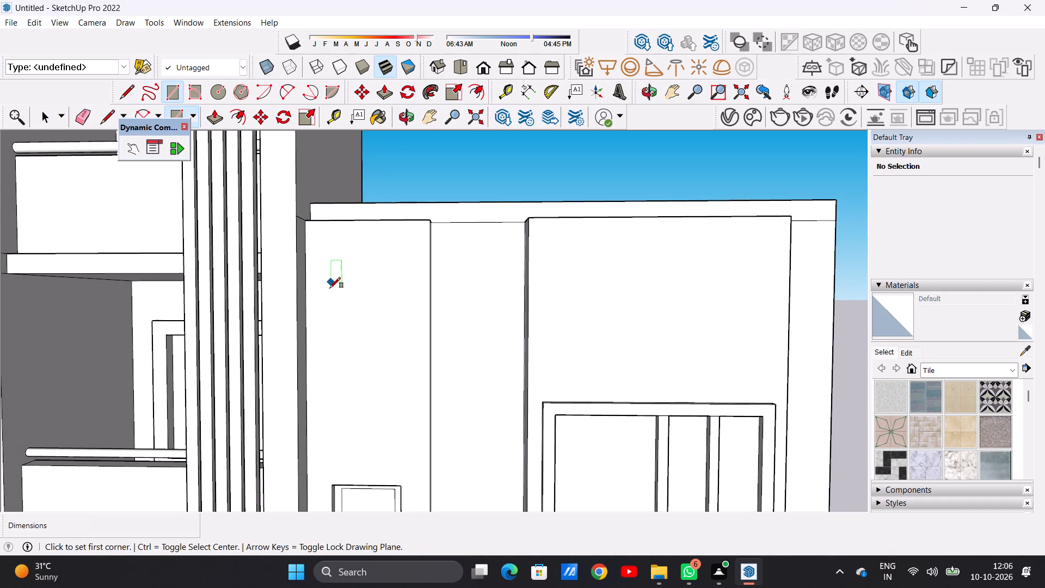
scroll(331, 292, "down", 5)
scroll(341, 289, "up", 6)
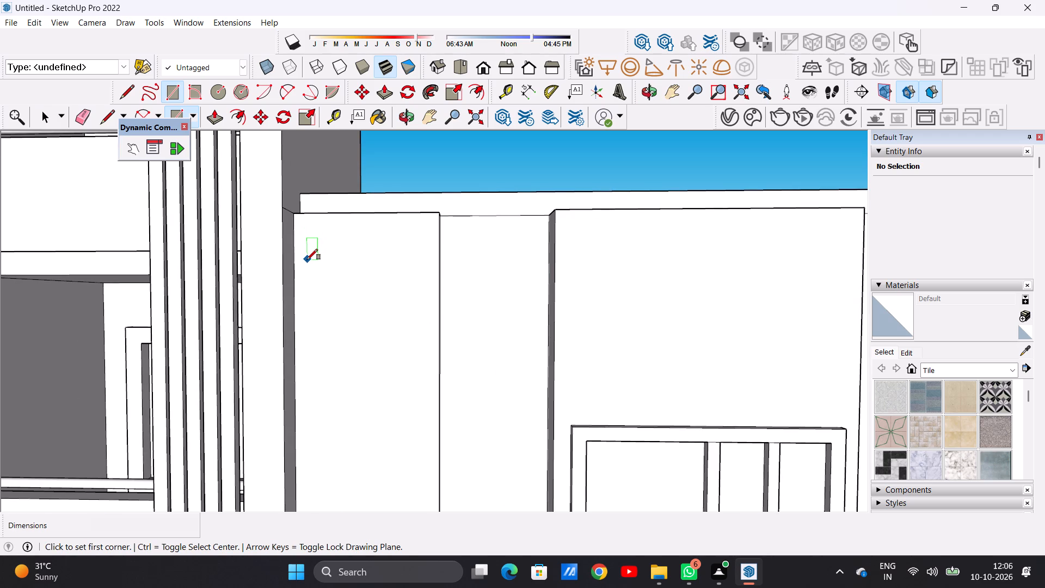
left_click(307, 260)
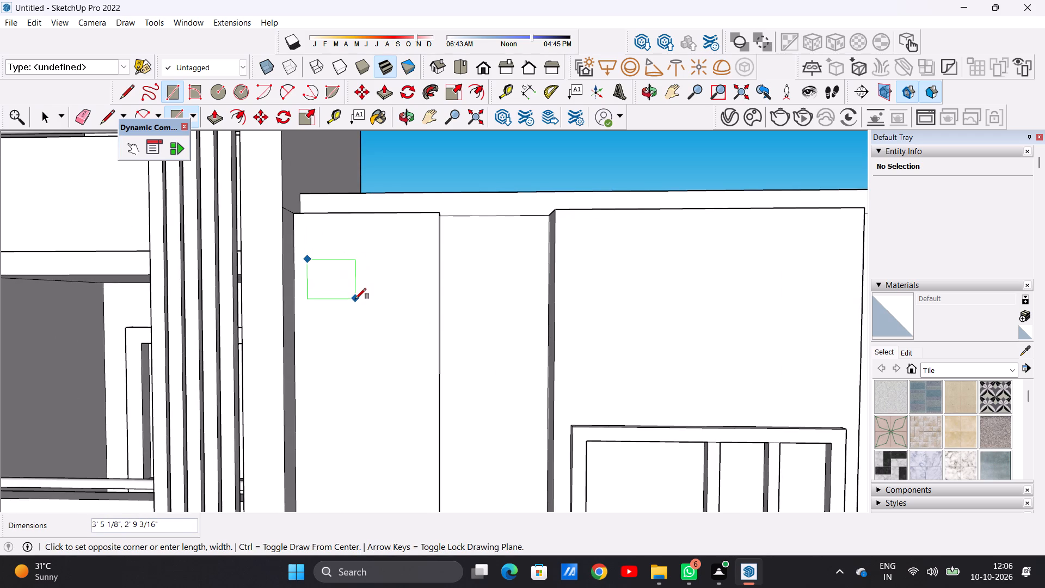
left_click(355, 299)
key("space")
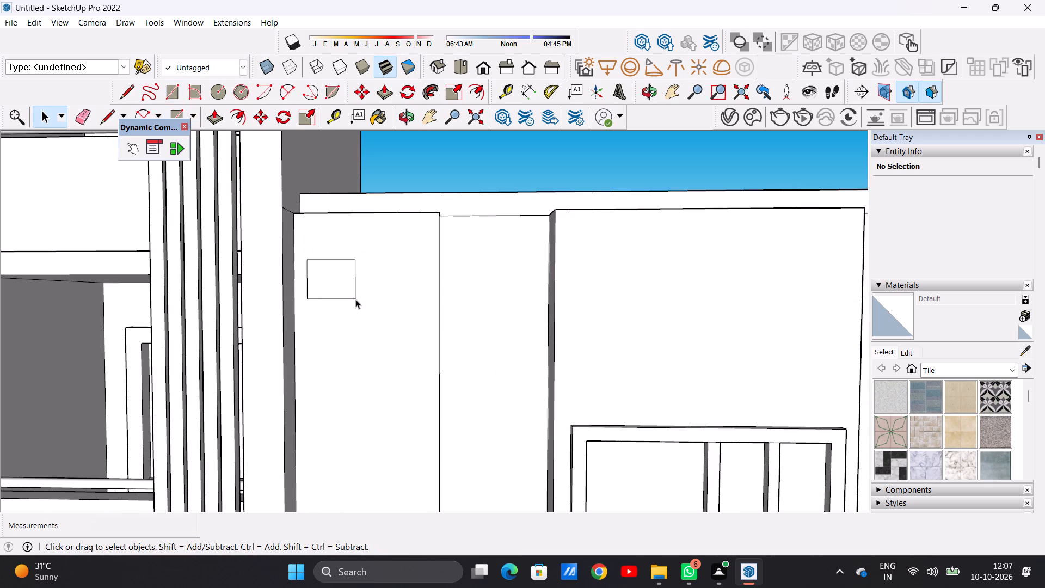
Copy the small rectangle horizontally about 4' 11" to form a side-by-side pair on the narrow panel.
double_click(333, 280)
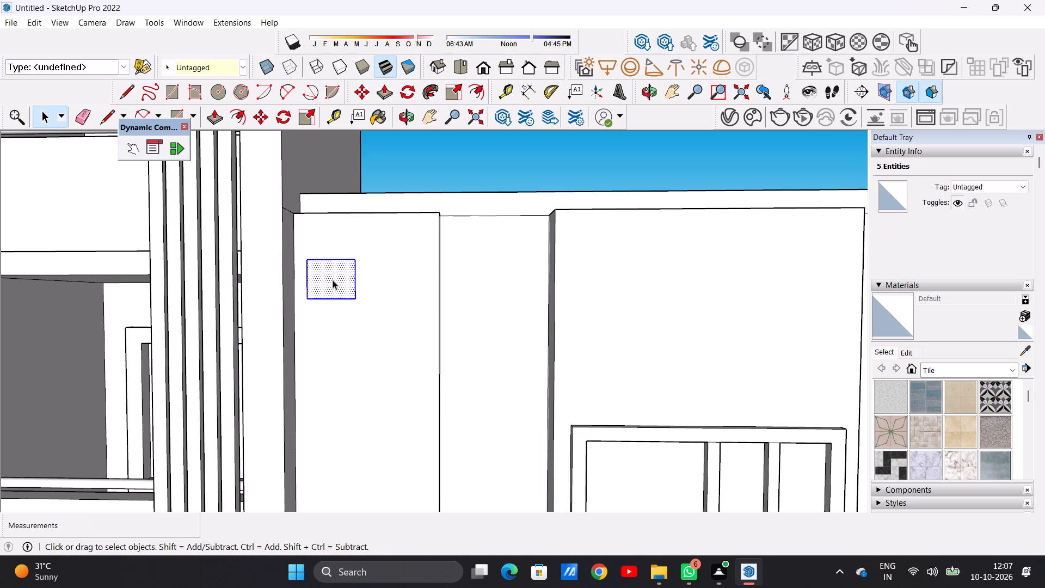
key("m")
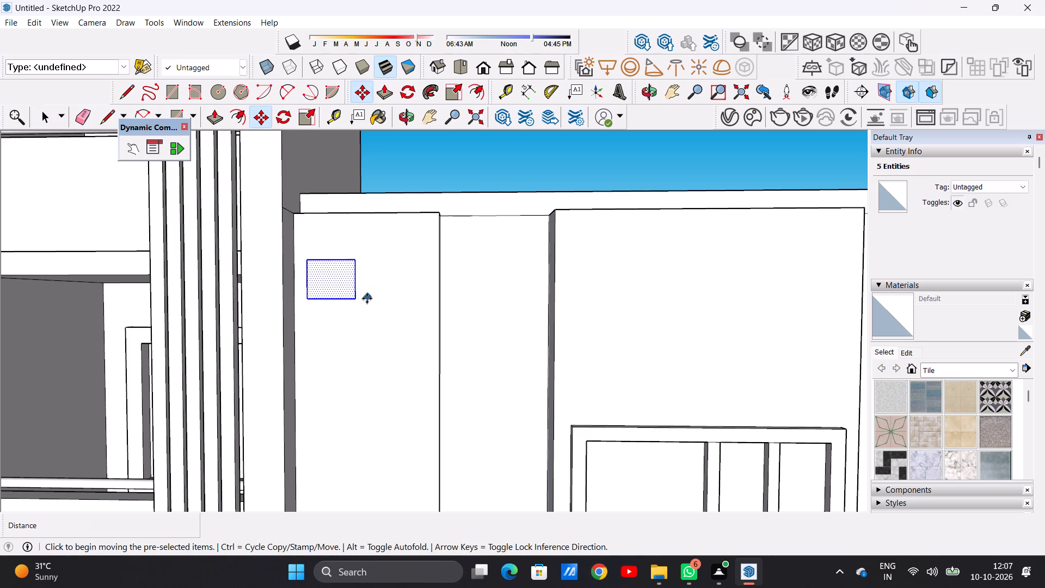
left_click(359, 298)
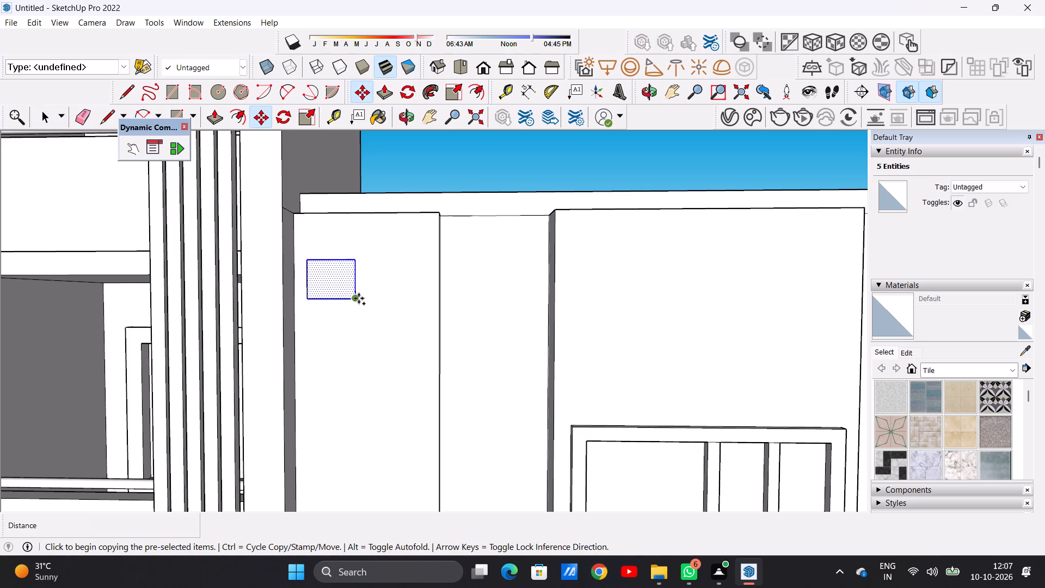
left_click(425, 301)
key("space")
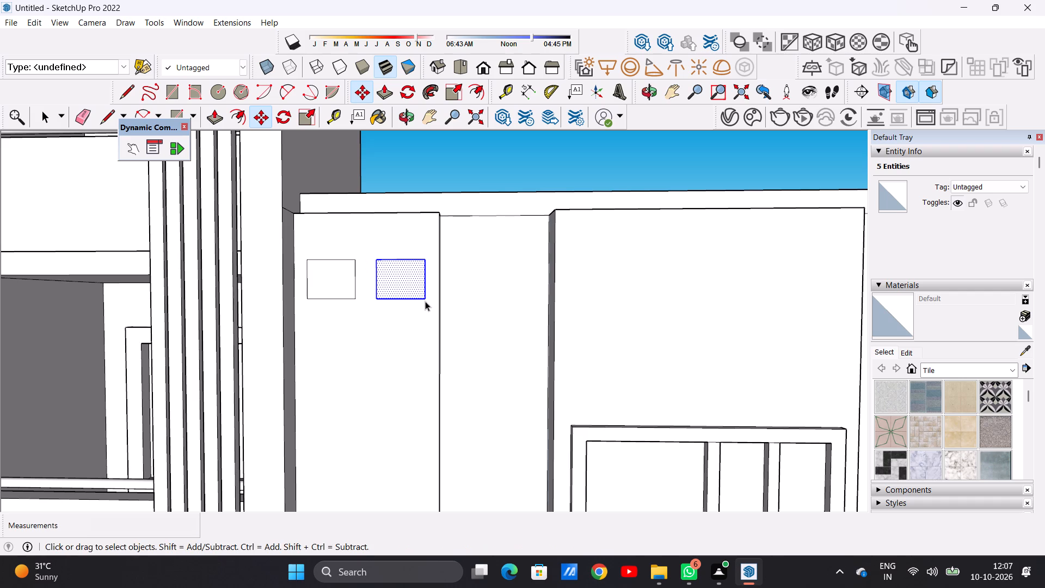
left_click(432, 155)
Draw a rectangle about 3' 2" by 2' near the upper corner of the wide panel, on the side nearest the barred-window strip.
scroll(359, 280, "down", 6)
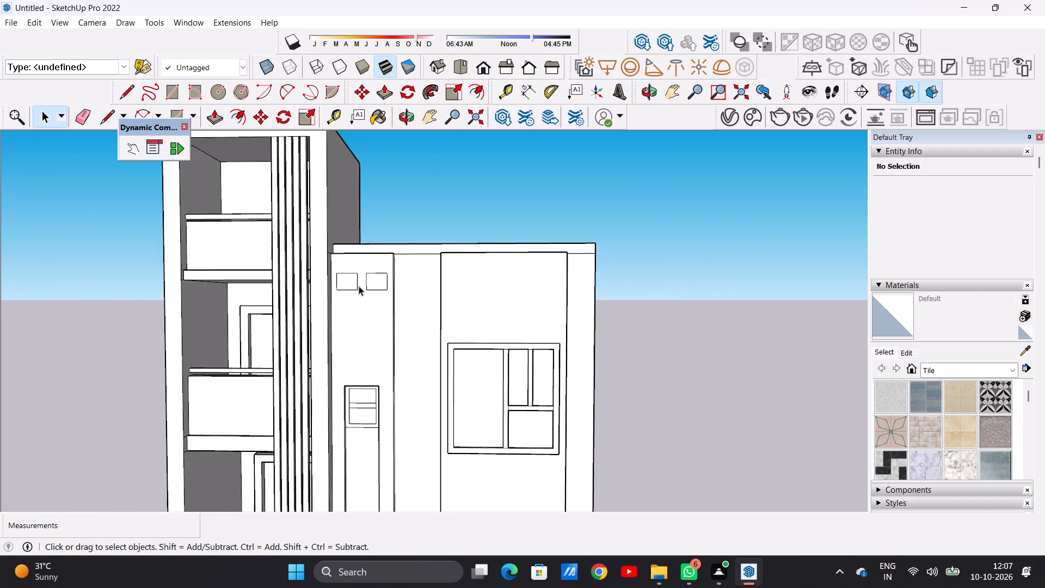
scroll(359, 286, "down", 5)
scroll(530, 279, "up", 6)
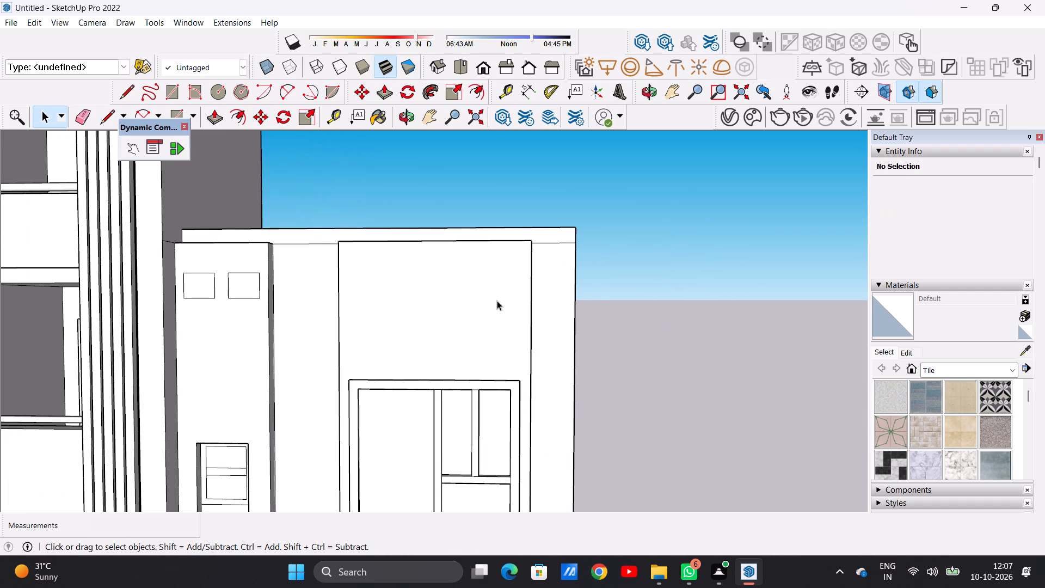
scroll(497, 301, "up", 3)
key("r")
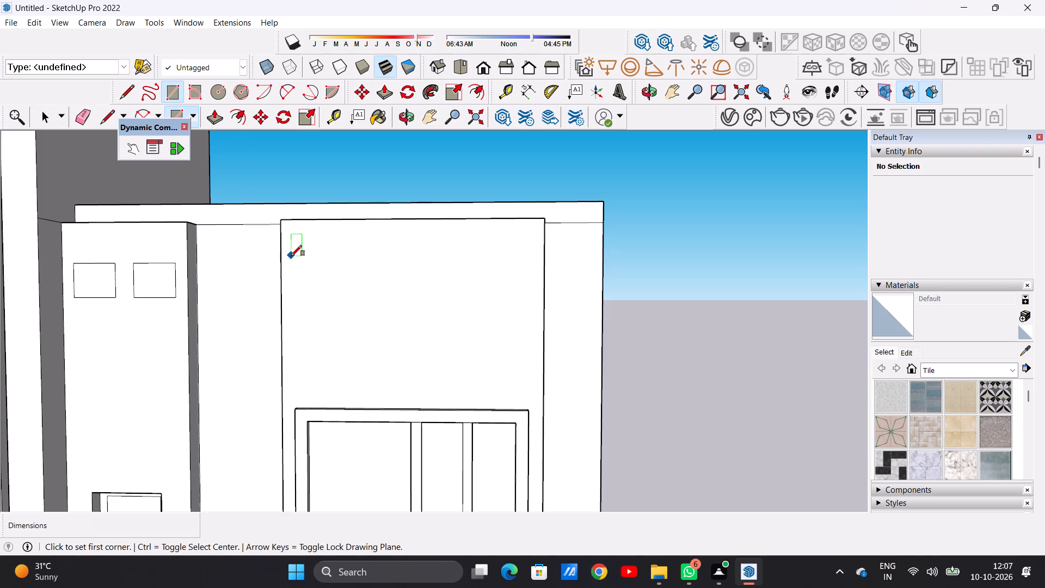
left_click(310, 242)
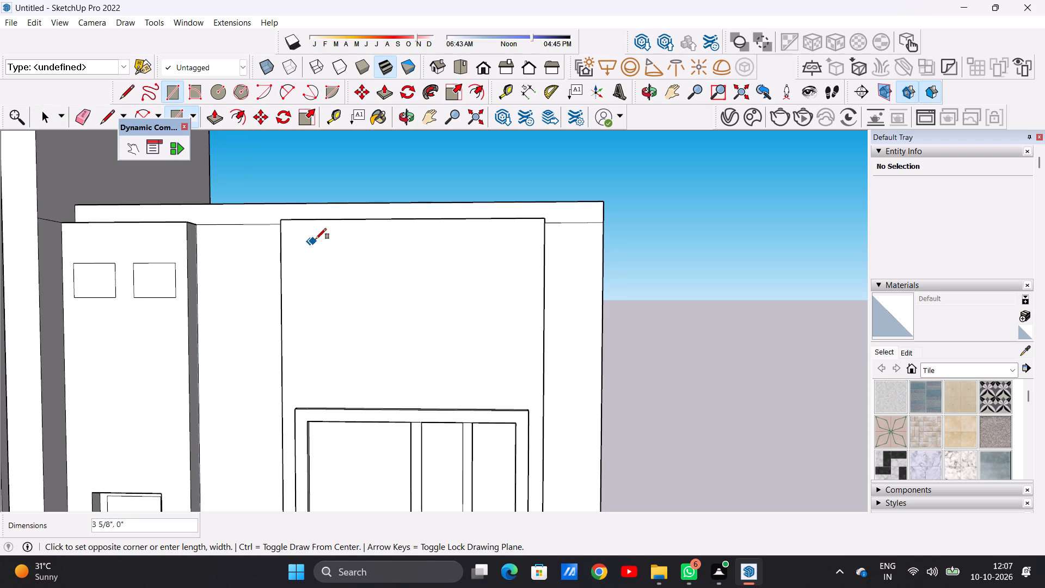
left_click(347, 267)
key("space")
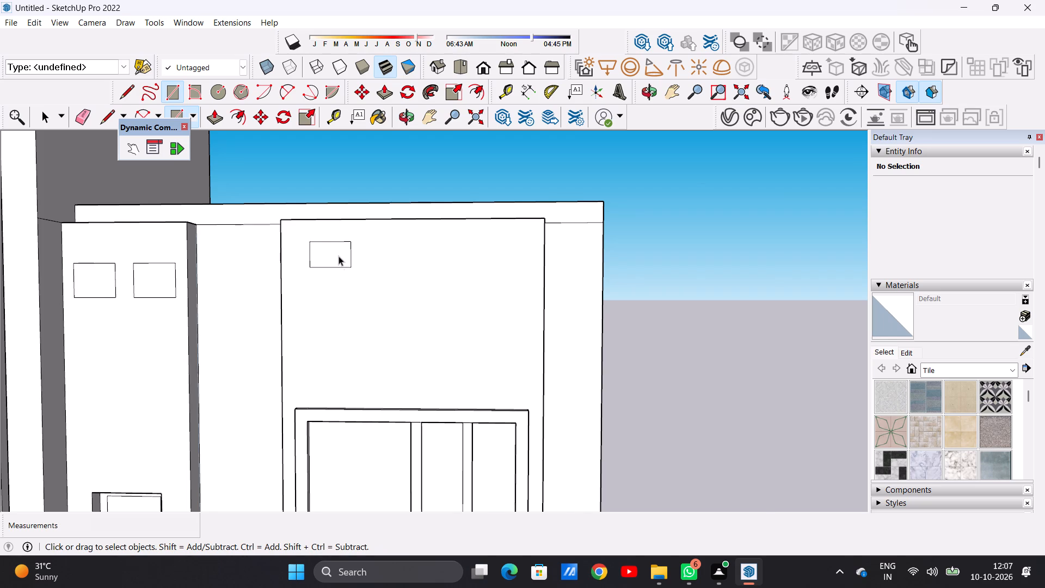
Copy the wide panel's small rectangle horizontally about 13' 2" to the panel's opposite side.
scroll(339, 256, "up", 11)
double_click(339, 255)
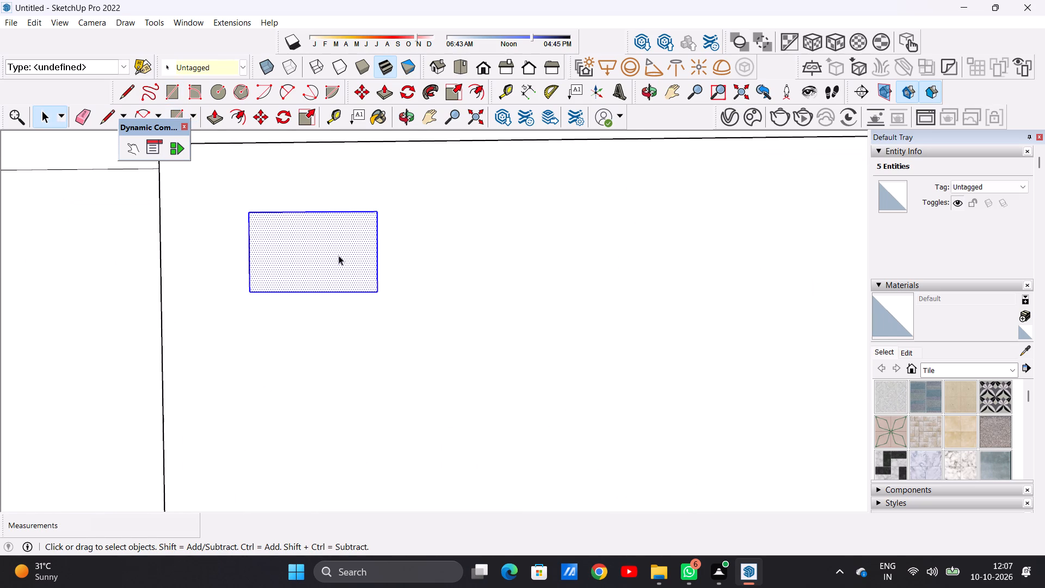
key("m")
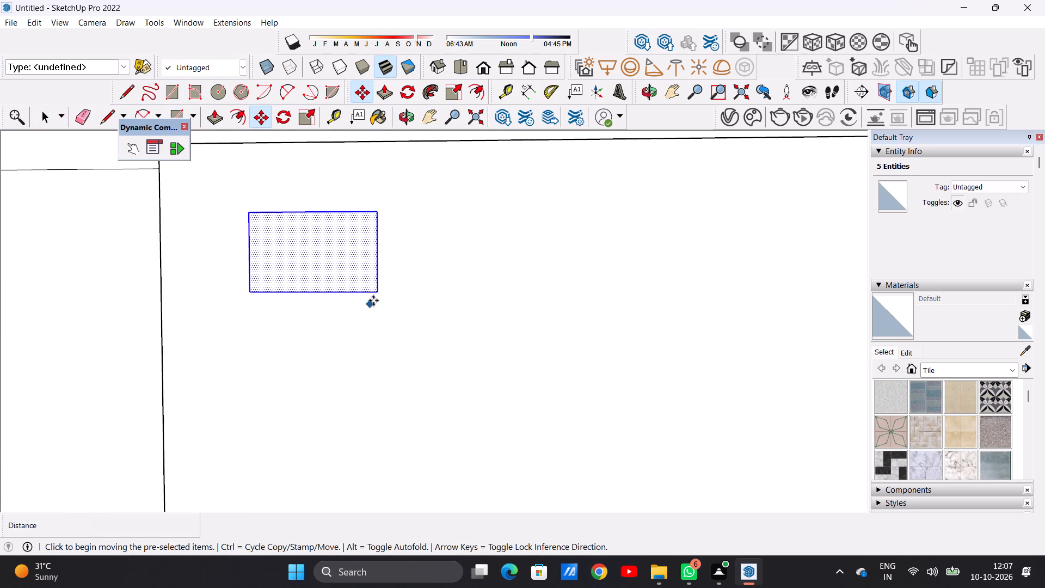
left_click(380, 292)
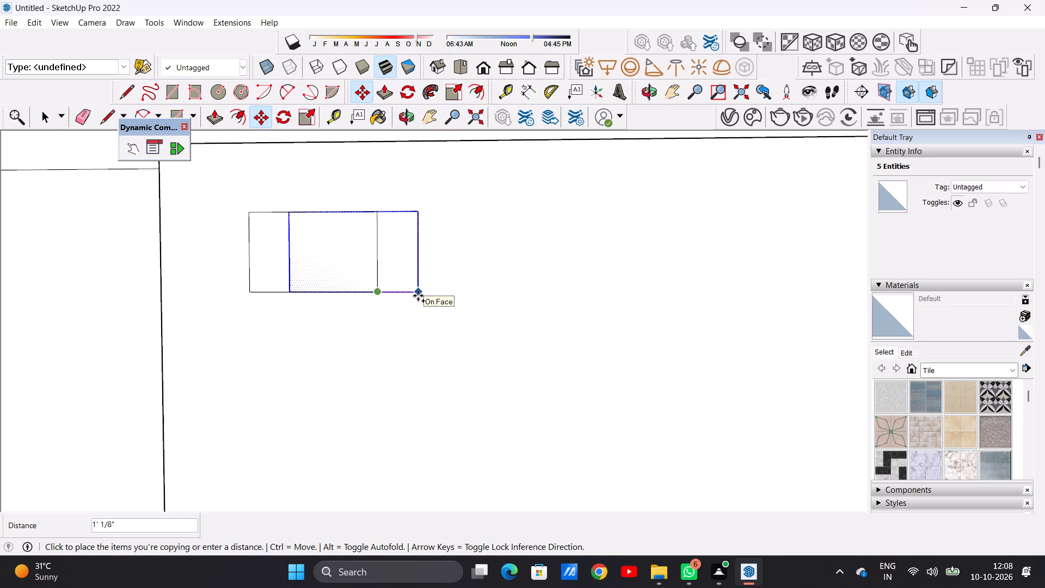
scroll(418, 296, "down", 9)
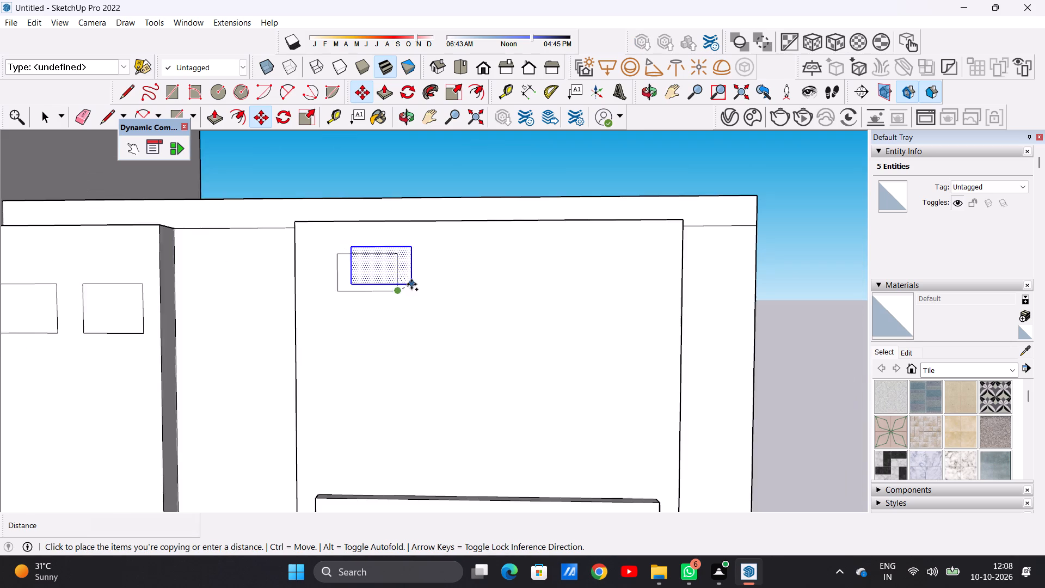
scroll(596, 289, "up", 4)
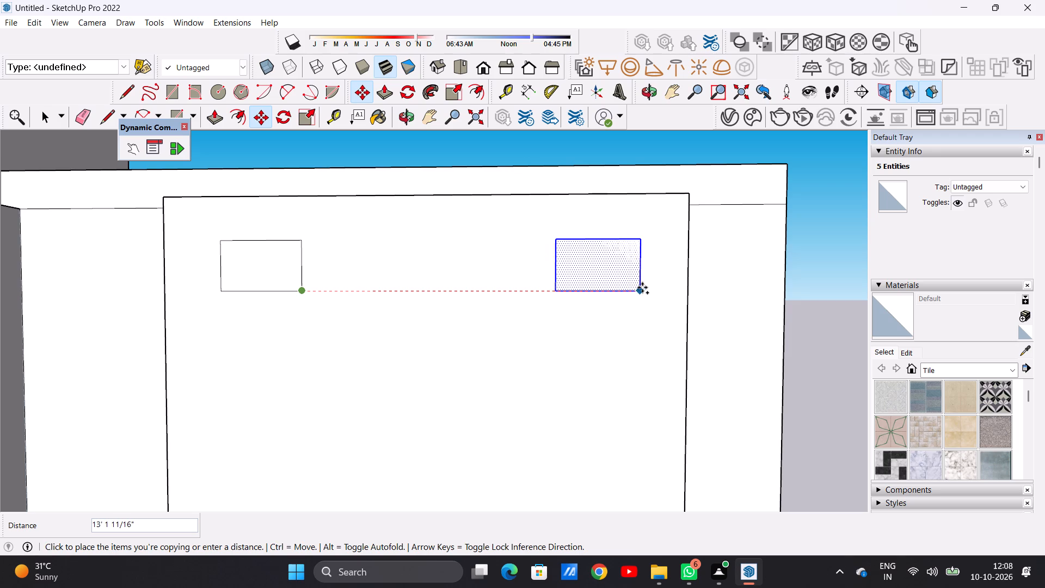
left_click(640, 287)
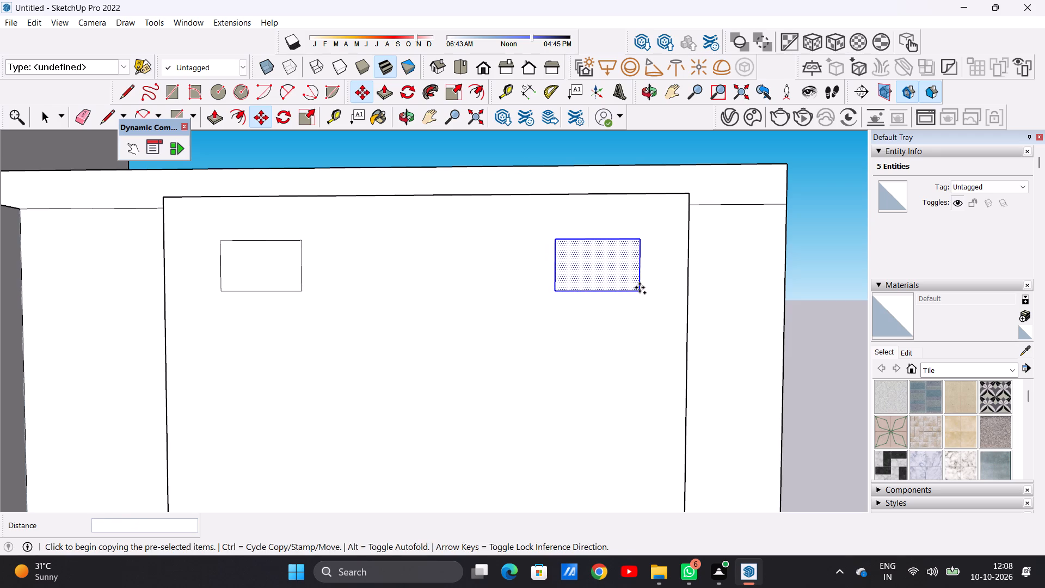
Place two more copies between the end rectangles on the wide panel, making a roughly even row of four.
left_click(640, 287)
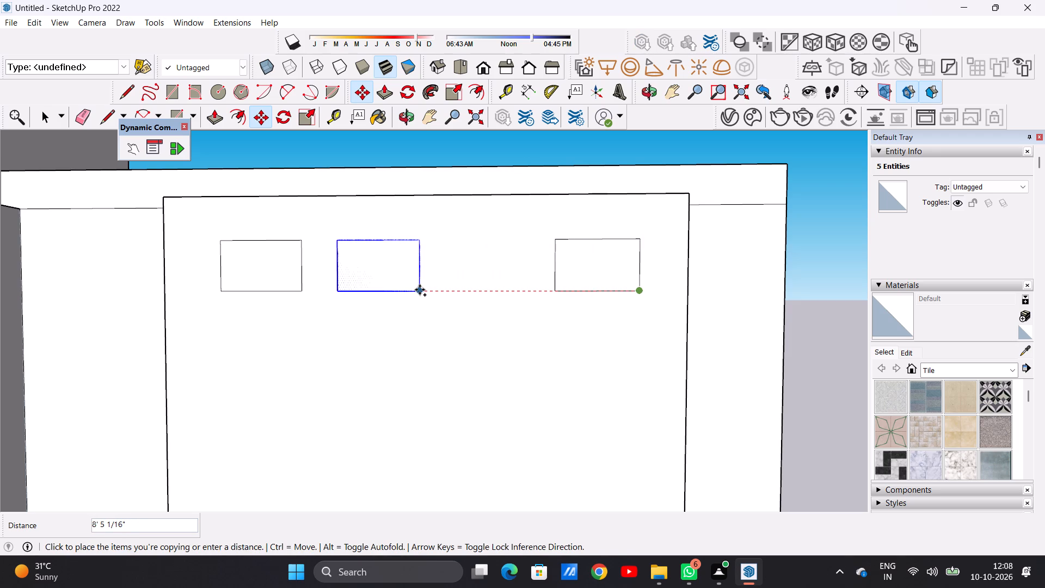
left_click(415, 290)
left_click(415, 290)
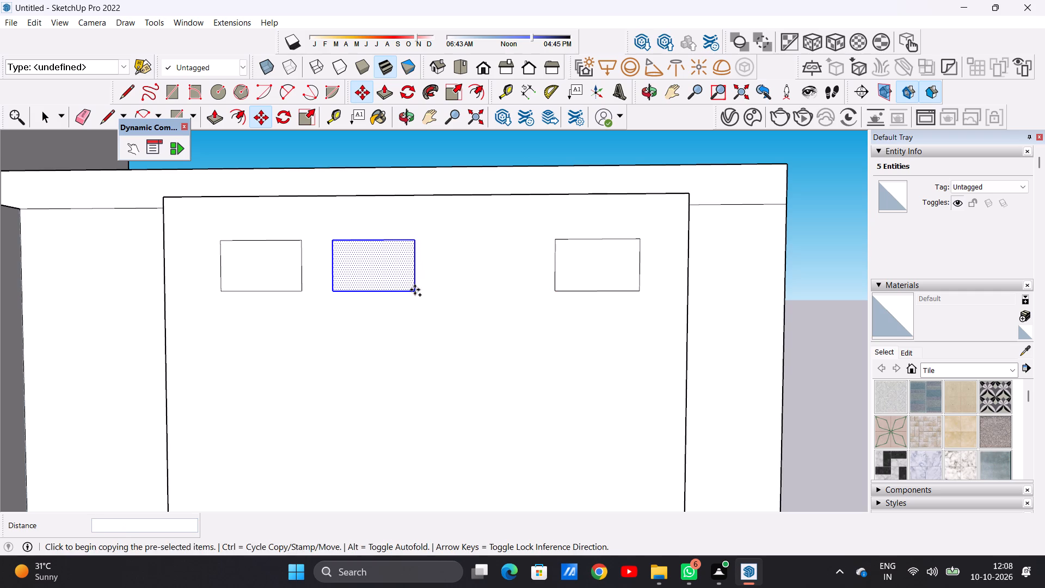
left_click(530, 292)
key("space")
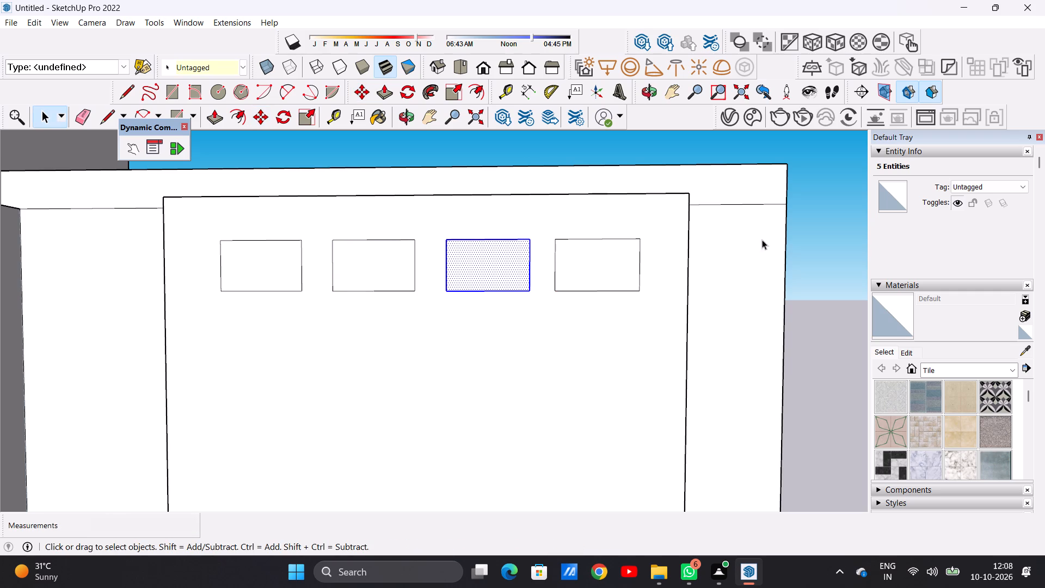
Examine the whole facade from several distances and angles, checking the small openings, window columns, balconies and the plain side strip.
left_click(819, 237)
scroll(407, 320, "down", 13)
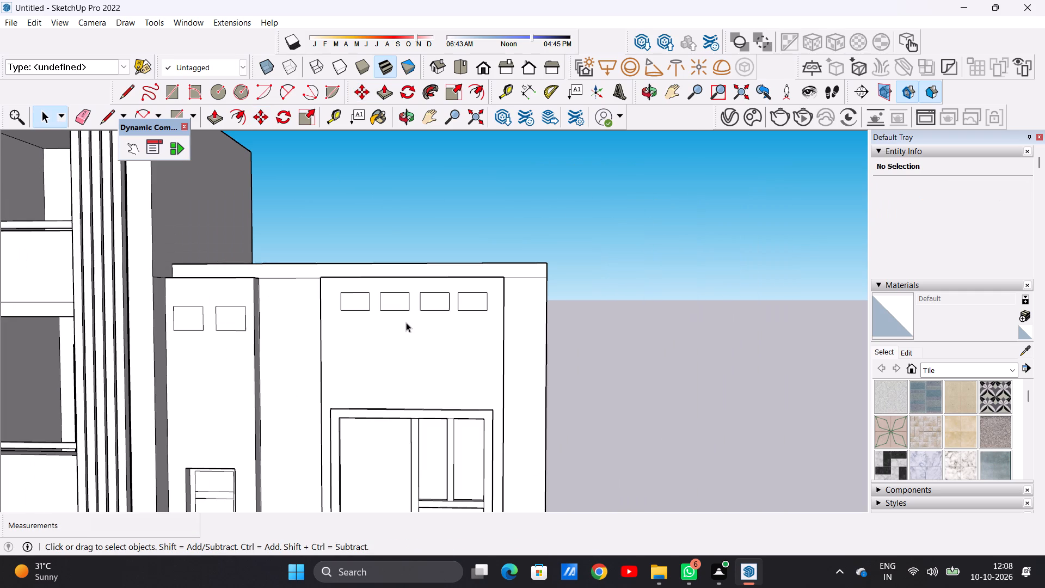
scroll(406, 324, "down", 7)
middle_click_drag(437, 323, 300, 350)
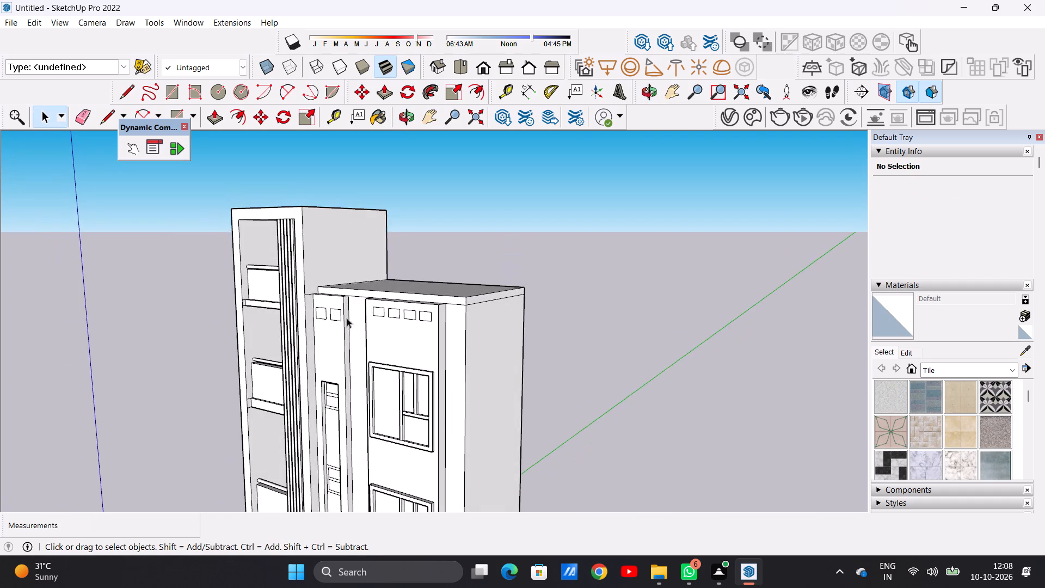
scroll(364, 309, "up", 7)
middle_click_drag(335, 357, 431, 342)
scroll(403, 358, "down", 16)
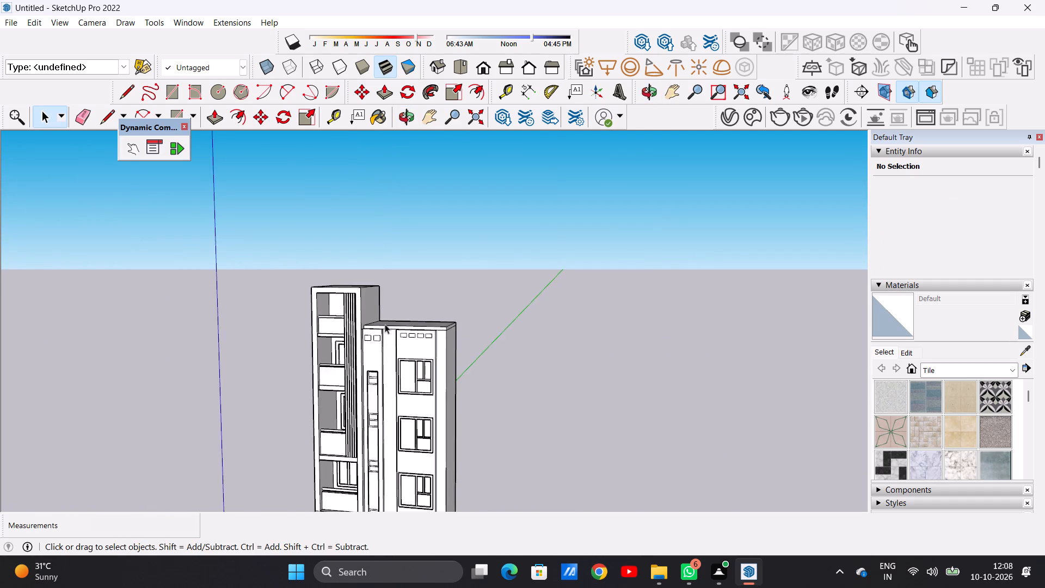
scroll(385, 324, "down", 7)
middle_click_drag(413, 425, 444, 410)
scroll(402, 461, "up", 13)
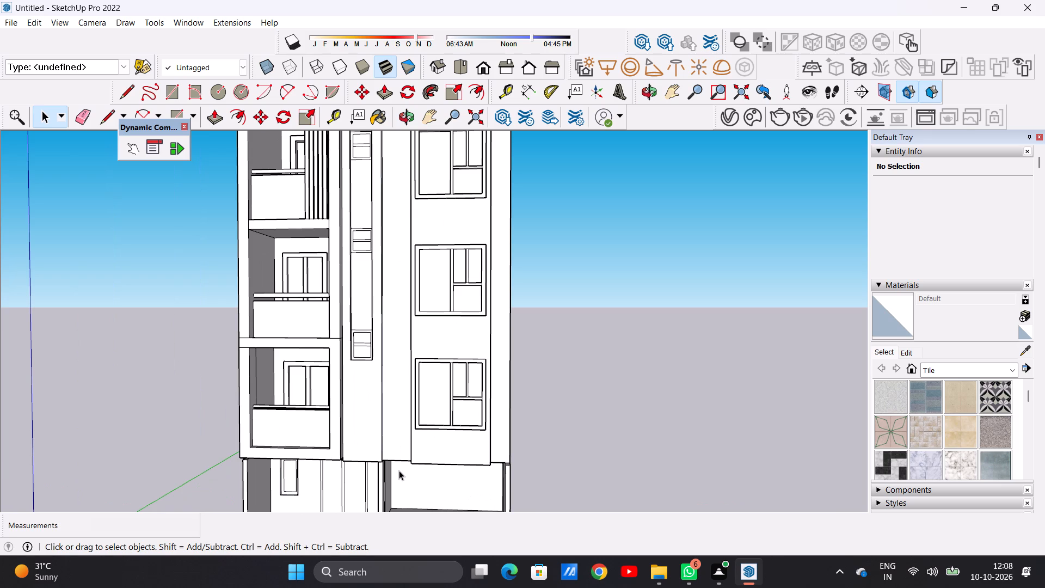
scroll(419, 490, "down", 8)
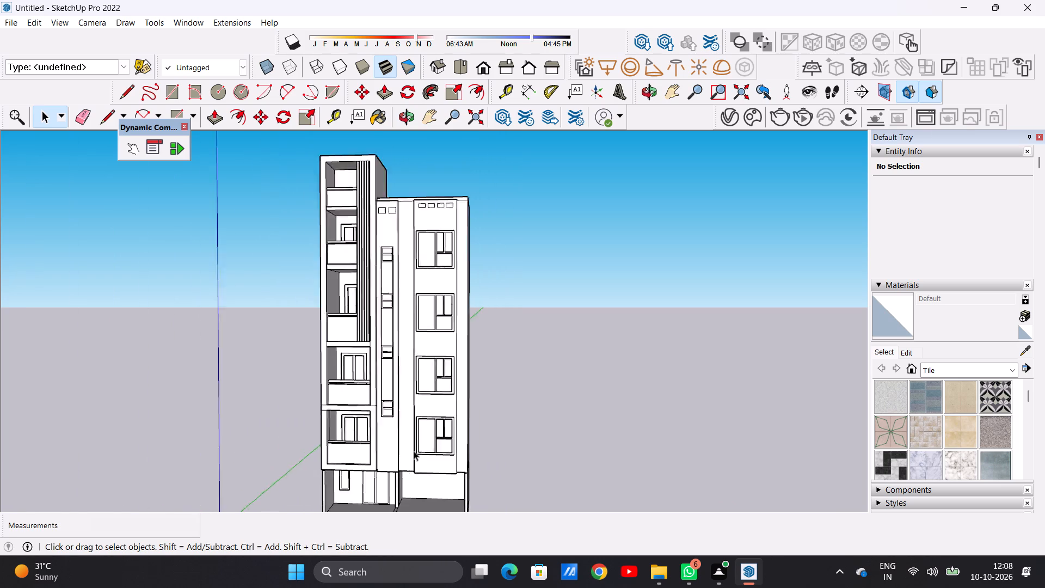
scroll(414, 451, "down", 1)
scroll(373, 354, "up", 7)
middle_click_drag(409, 340, 420, 462)
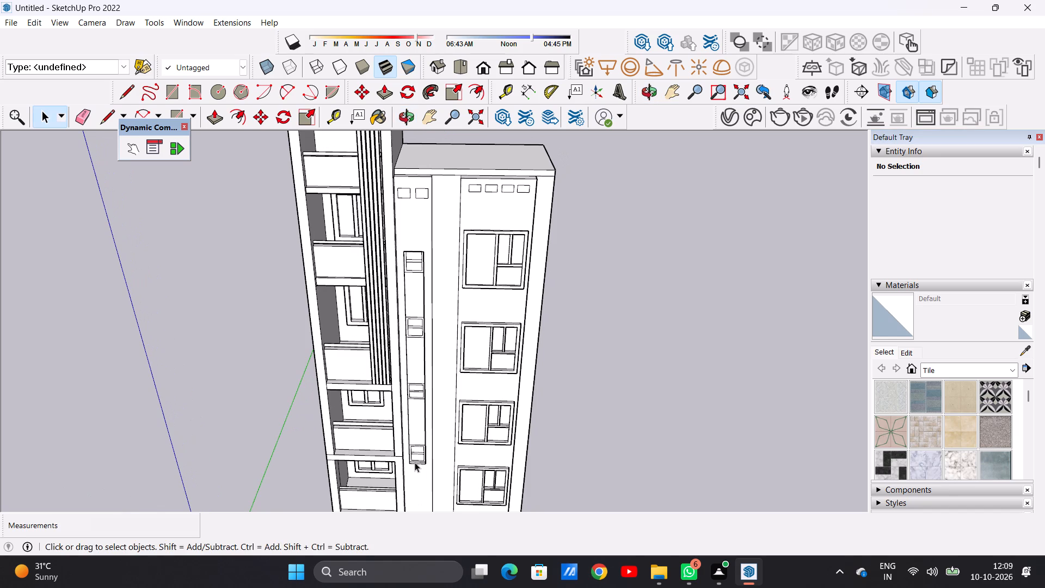
scroll(426, 377, "down", 12)
scroll(427, 395, "up", 1)
middle_click_drag(428, 395, 429, 291)
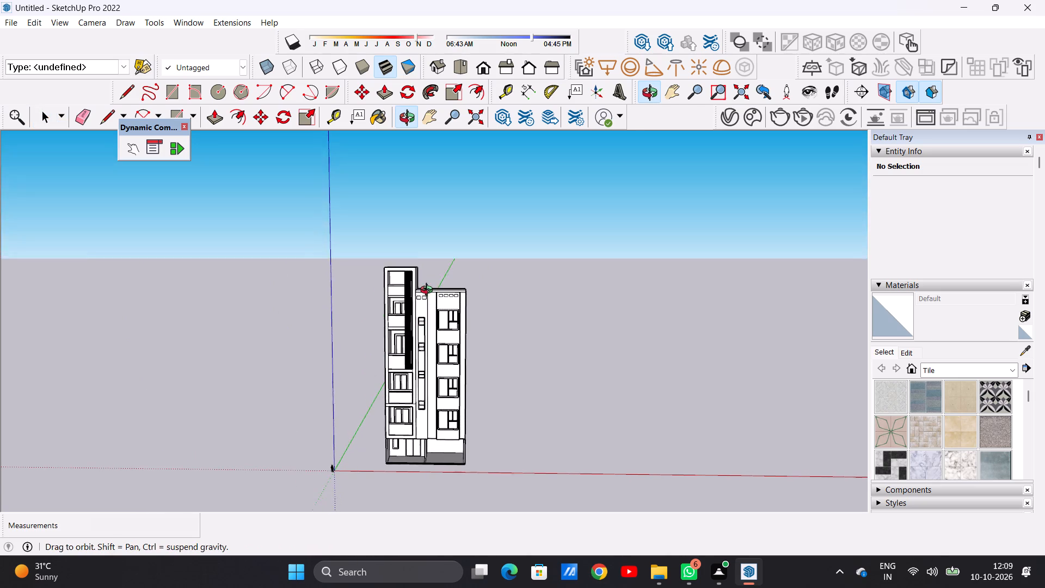
middle_click_drag(429, 291, 428, 287)
scroll(406, 307, "up", 15)
scroll(406, 333, "down", 3)
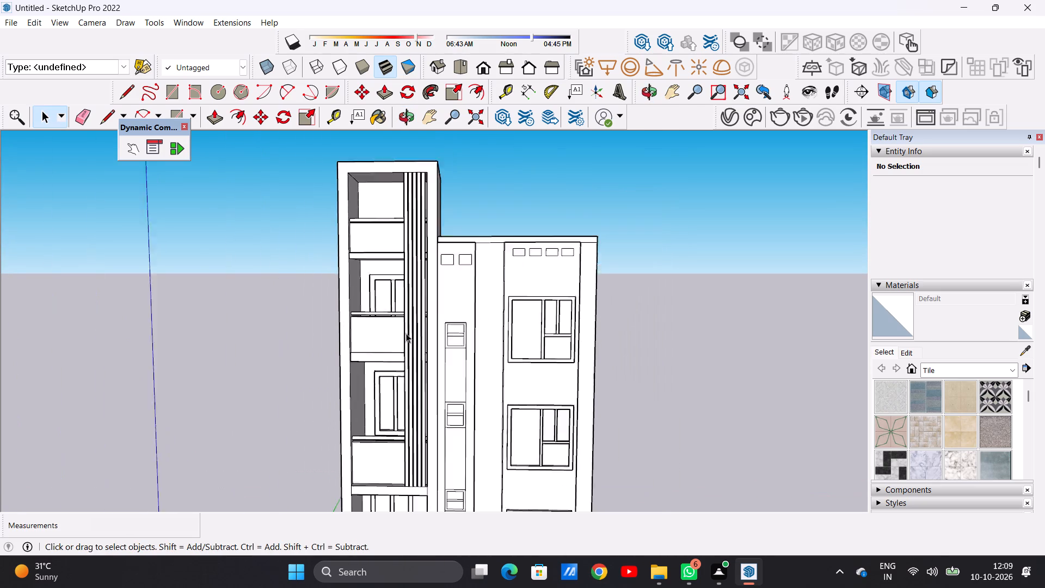
scroll(406, 333, "down", 10)
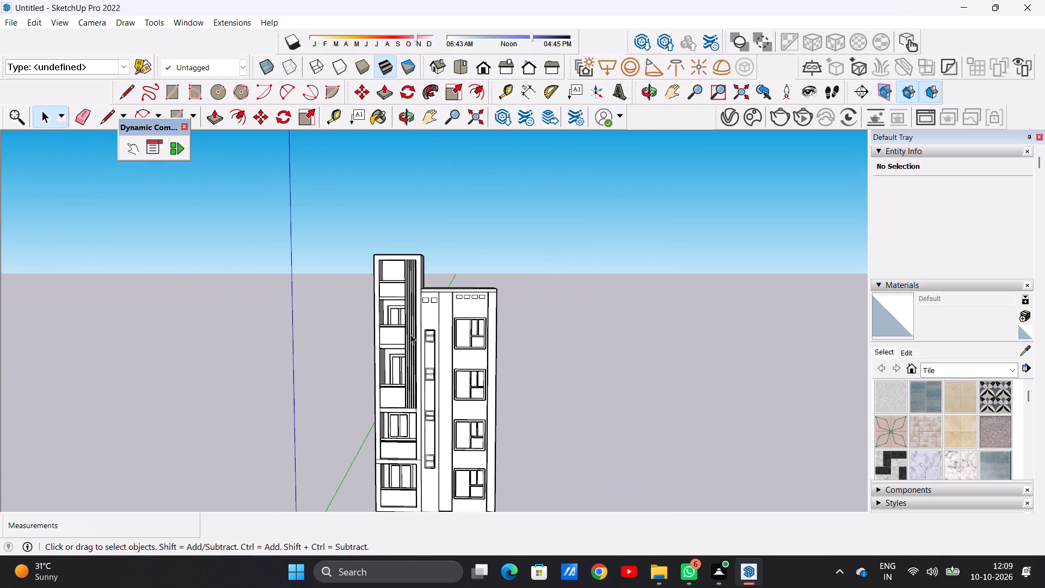
scroll(499, 346, "down", 1)
scroll(499, 346, "up", 10)
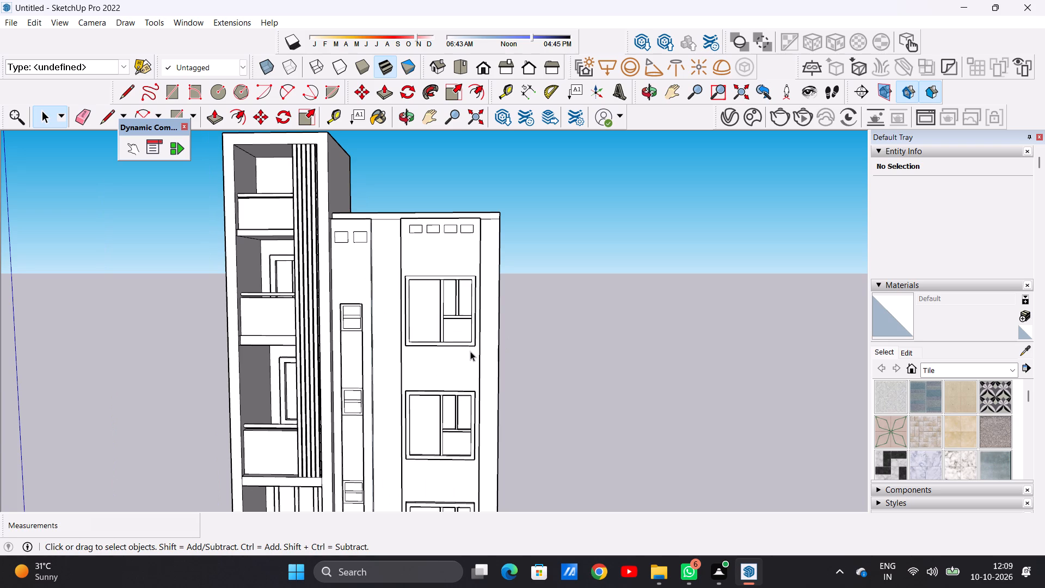
scroll(469, 345, "down", 6)
scroll(487, 429, "up", 5)
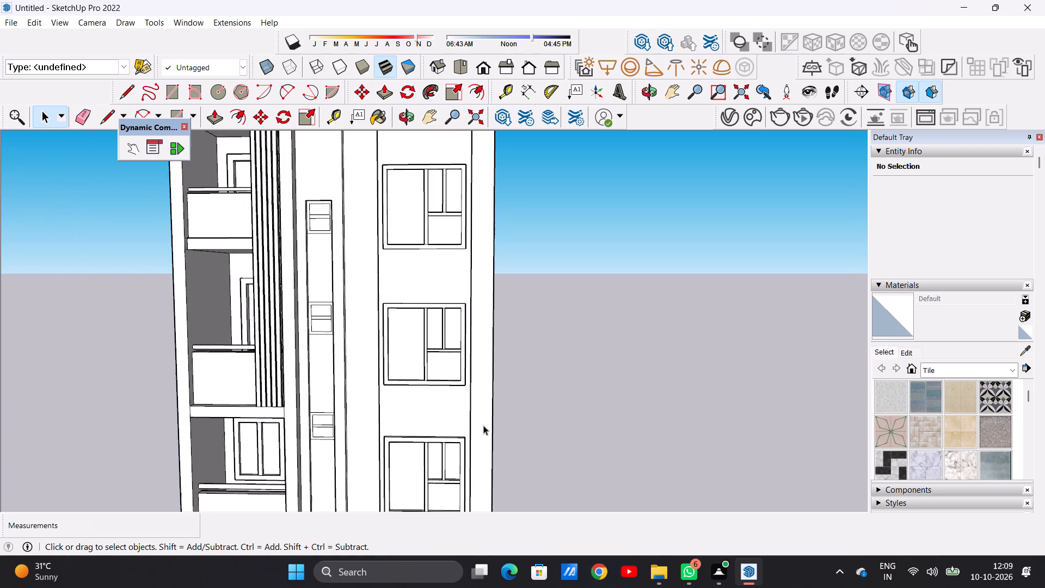
scroll(483, 425, "up", 9)
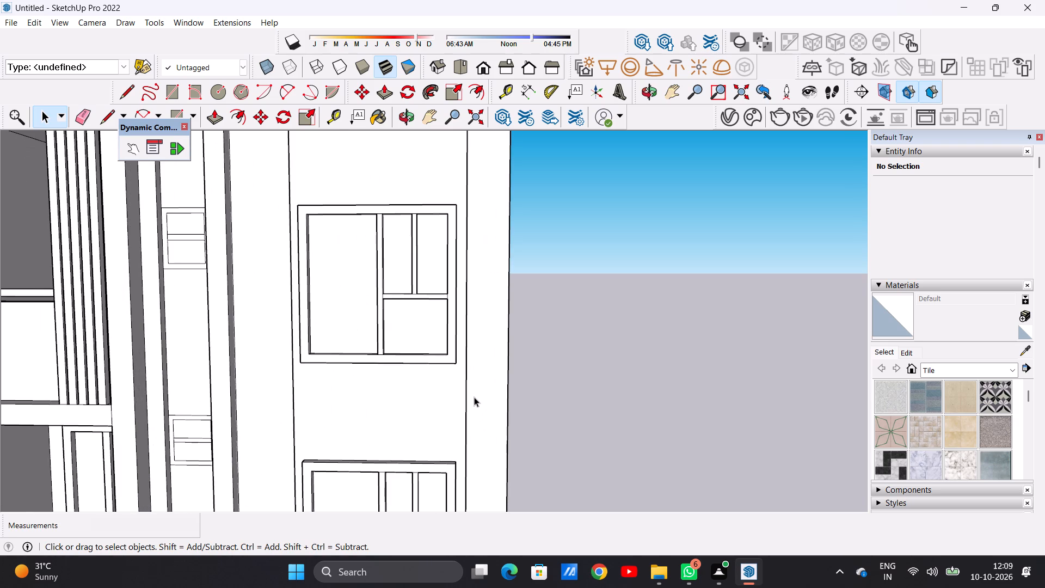
scroll(474, 397, "down", 14)
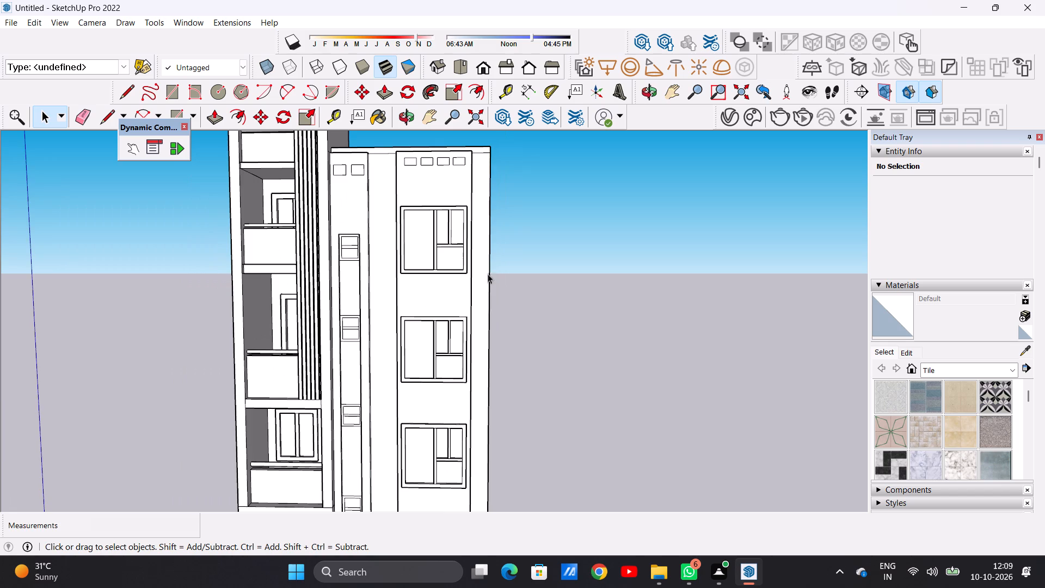
Draw two closely spaced horizontal lines, about 5' 1" long, across the outer side strip near the top window, forming a thin band.
scroll(488, 260, "up", 5)
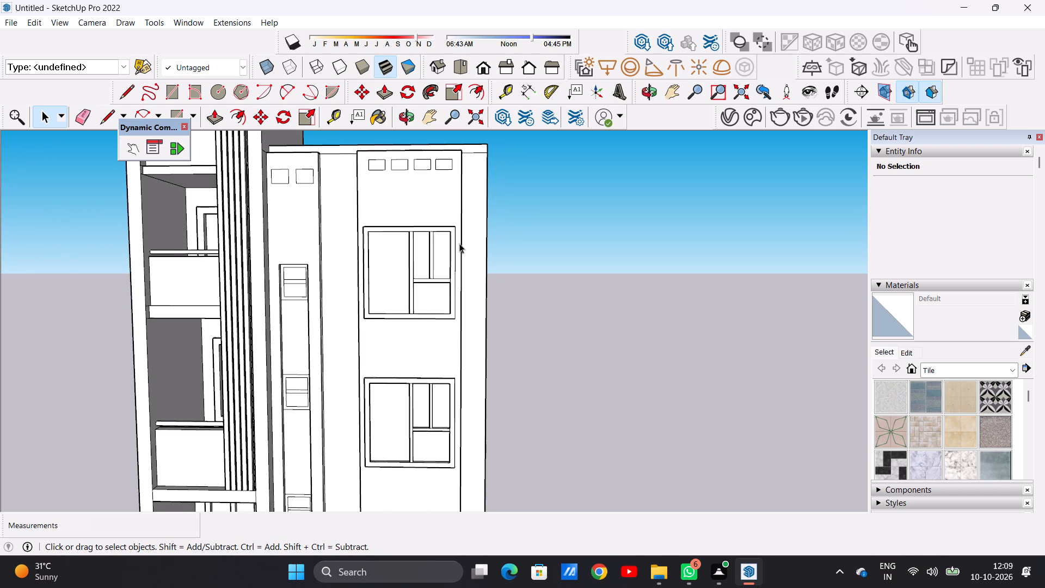
scroll(459, 243, "down", 3)
scroll(469, 222, "up", 11)
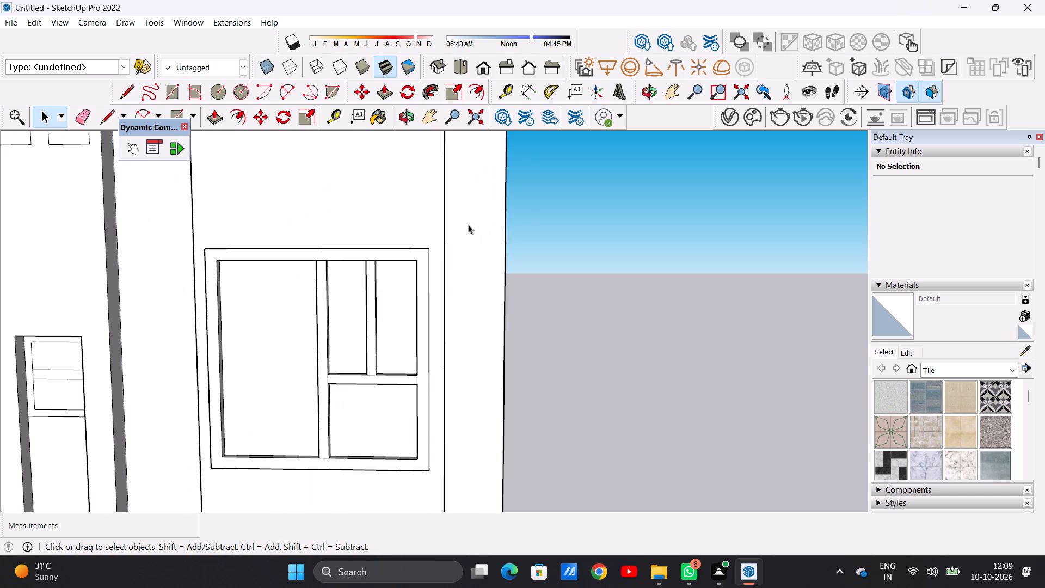
key("l")
middle_click_drag(461, 230, 407, 255)
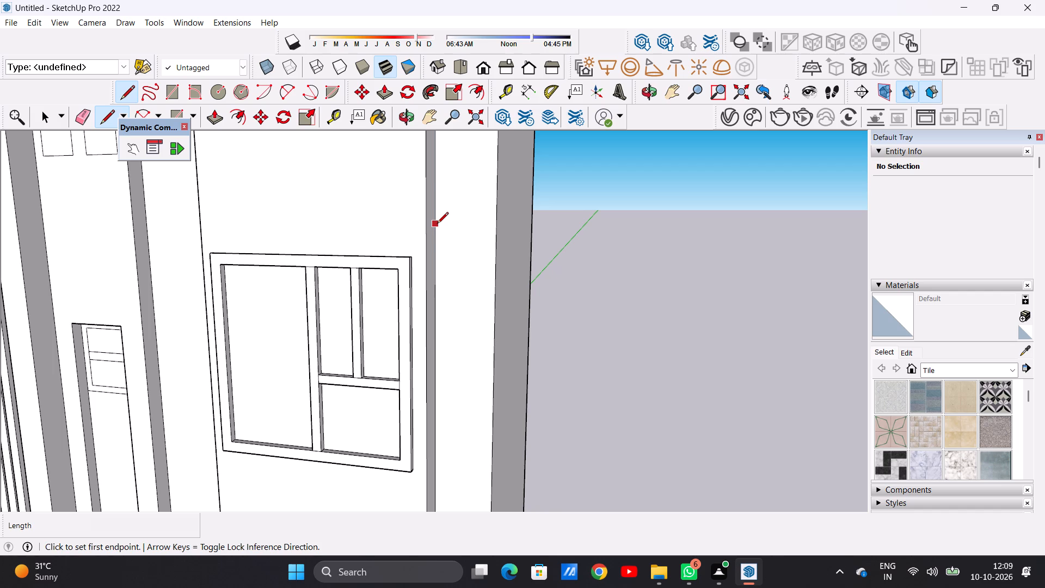
left_click(437, 224)
left_click(496, 228)
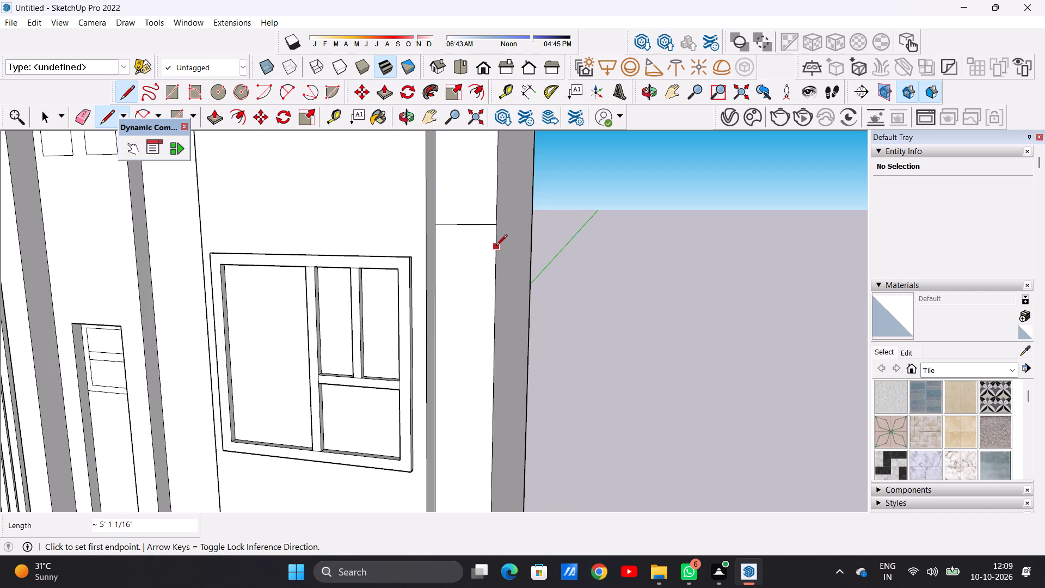
left_click(496, 247)
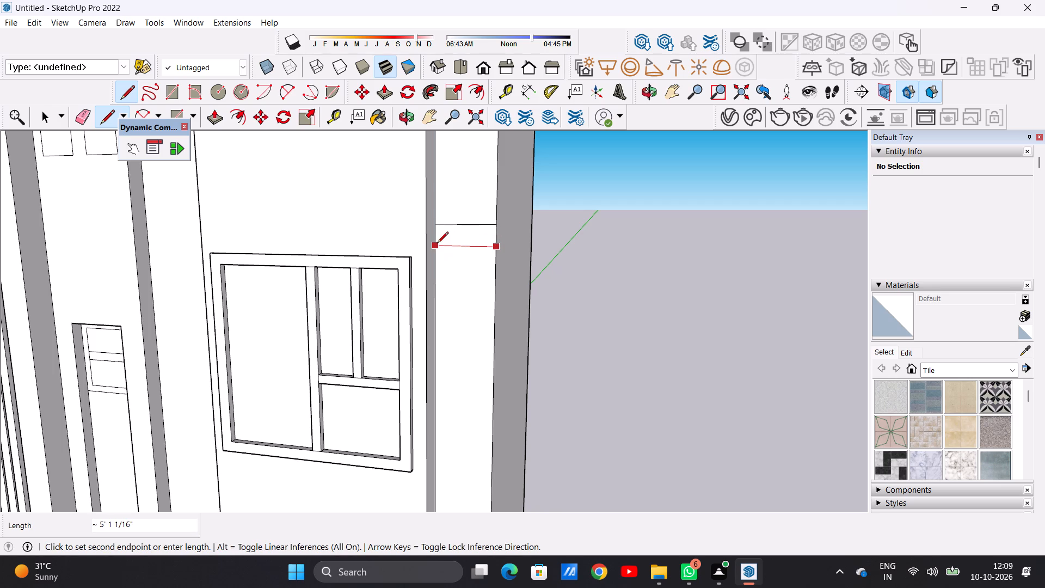
left_click(437, 244)
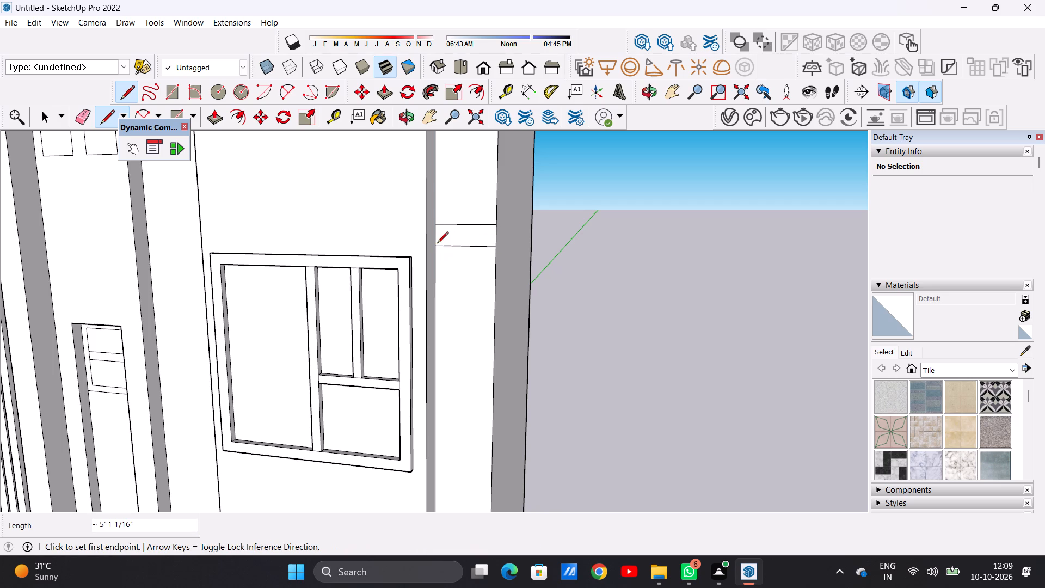
key("space")
Copy the band down the side strip about 2' 3" and multiply the copy by 10 (*10) at that spacing.
scroll(447, 249, "down", 8)
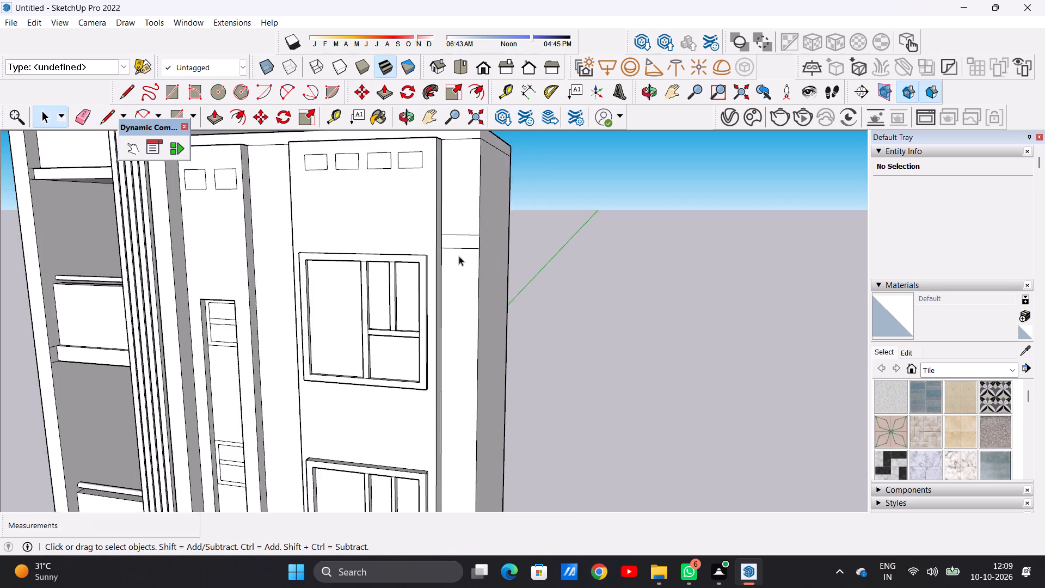
scroll(459, 256, "down", 4)
scroll(466, 242, "up", 12)
double_click(457, 256)
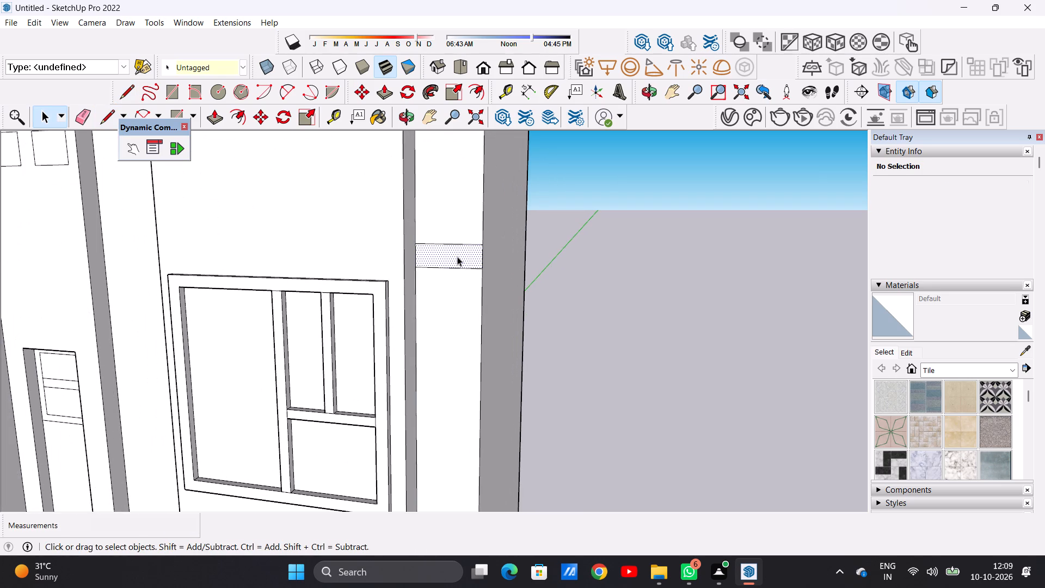
key("m")
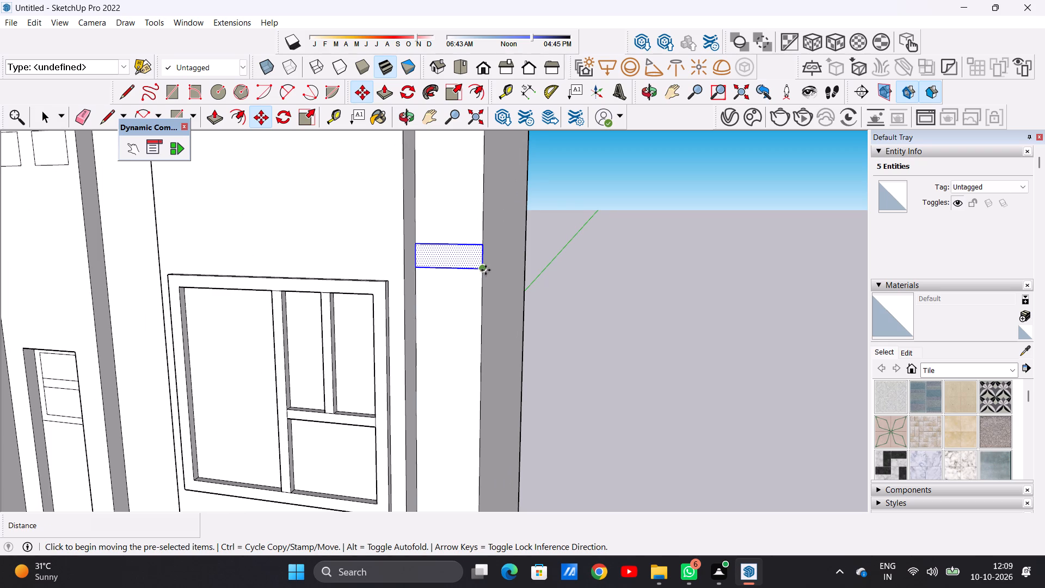
left_click(484, 270)
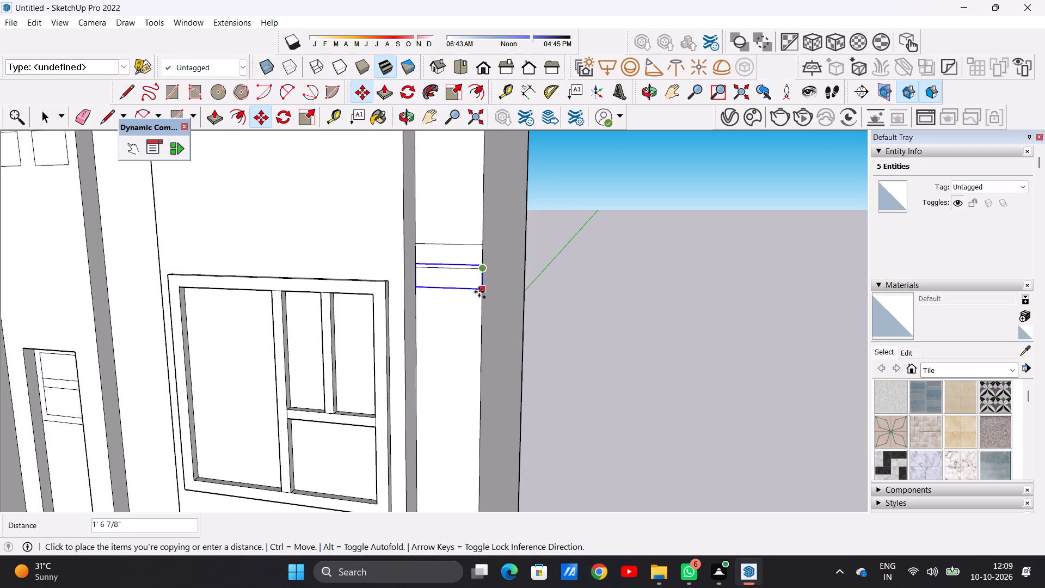
left_click(480, 299)
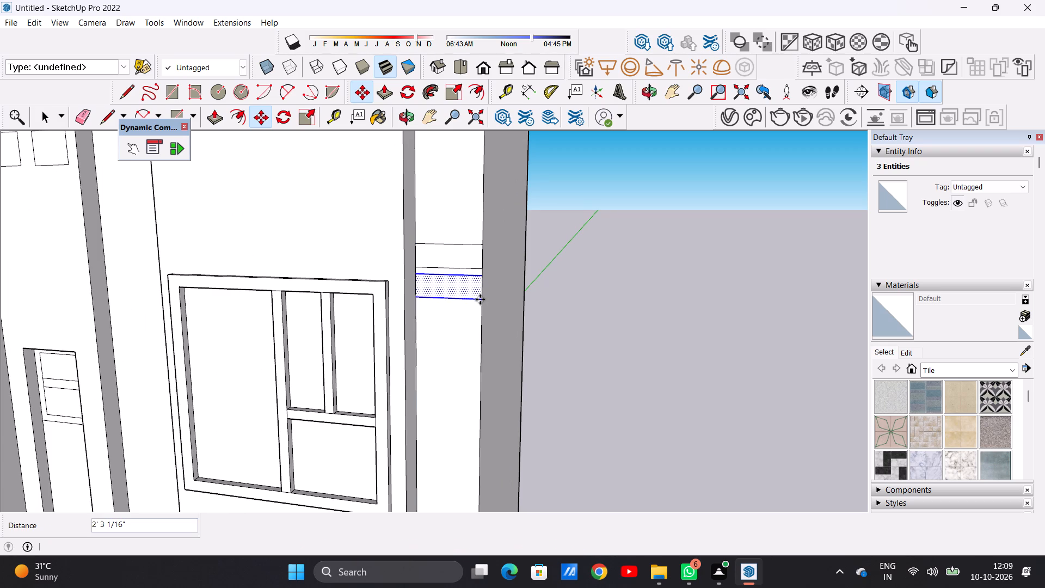
key("shift+asterisk")
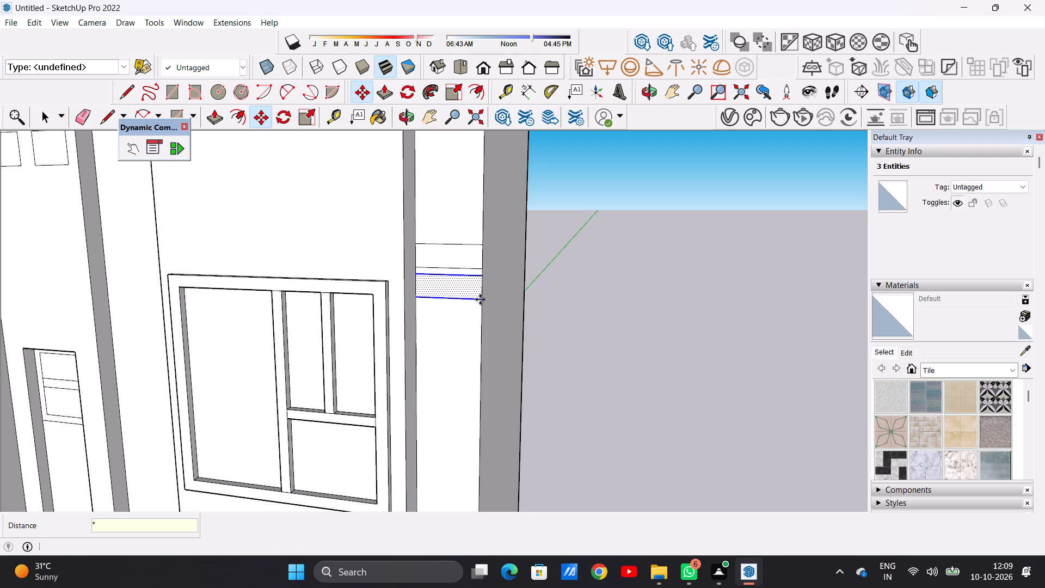
type("10")
key("Return")
key("space")
Draw a horizontal line about 5' 1" long across the side strip just below the second window from the top.
scroll(474, 298, "down", 12)
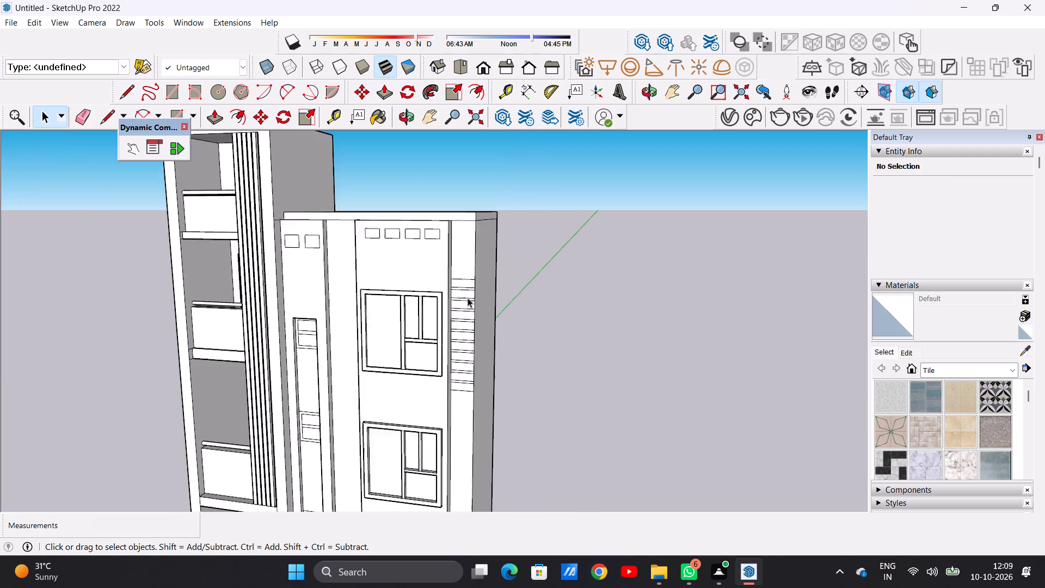
scroll(468, 298, "down", 4)
scroll(451, 424, "up", 7)
middle_click_drag(488, 399, 506, 394)
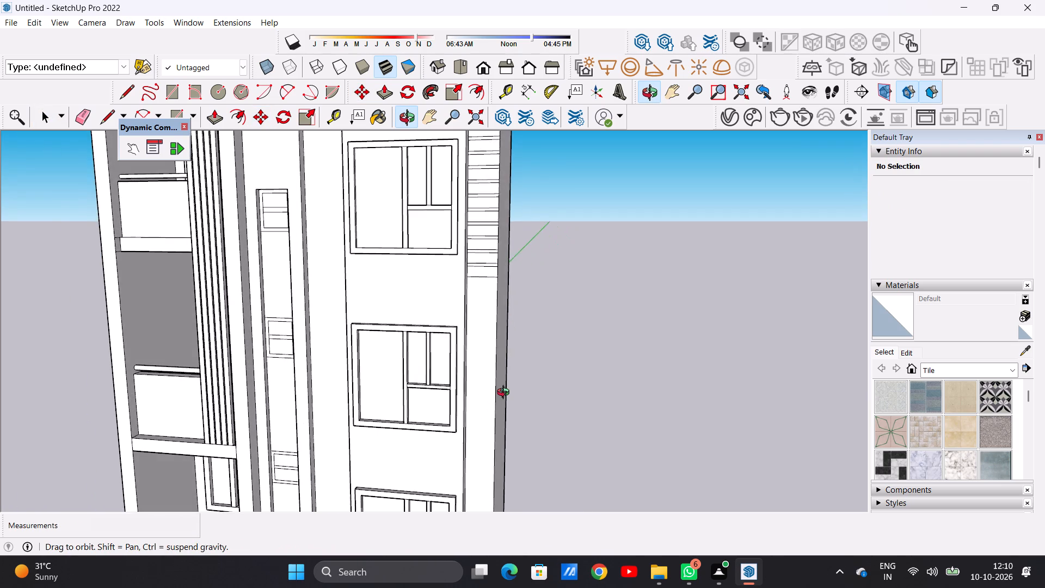
middle_click_drag(506, 394, 483, 383)
scroll(465, 445, "up", 8)
scroll(462, 431, "down", 5)
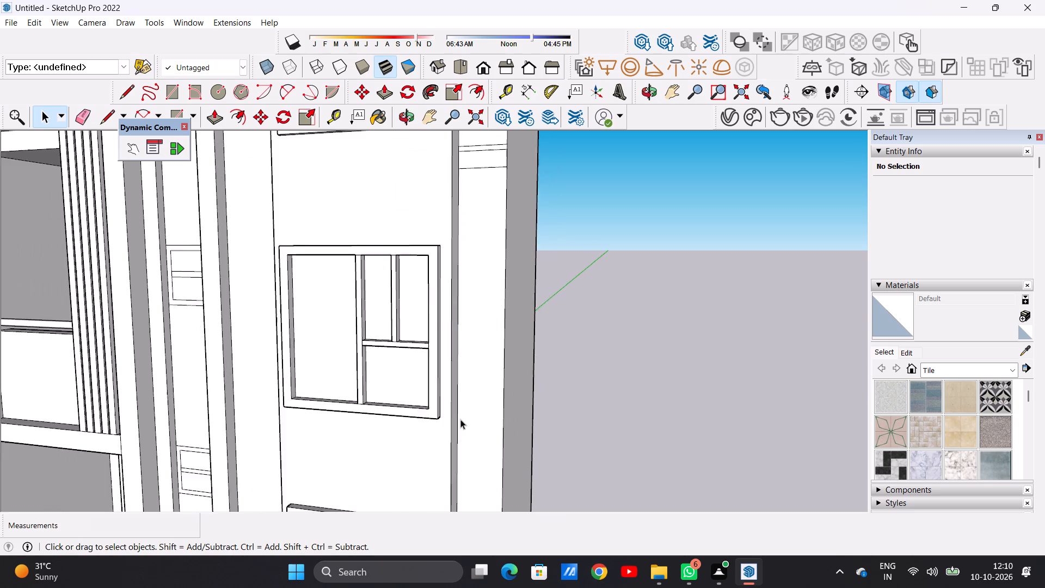
scroll(460, 419, "down", 13)
scroll(468, 423, "up", 16)
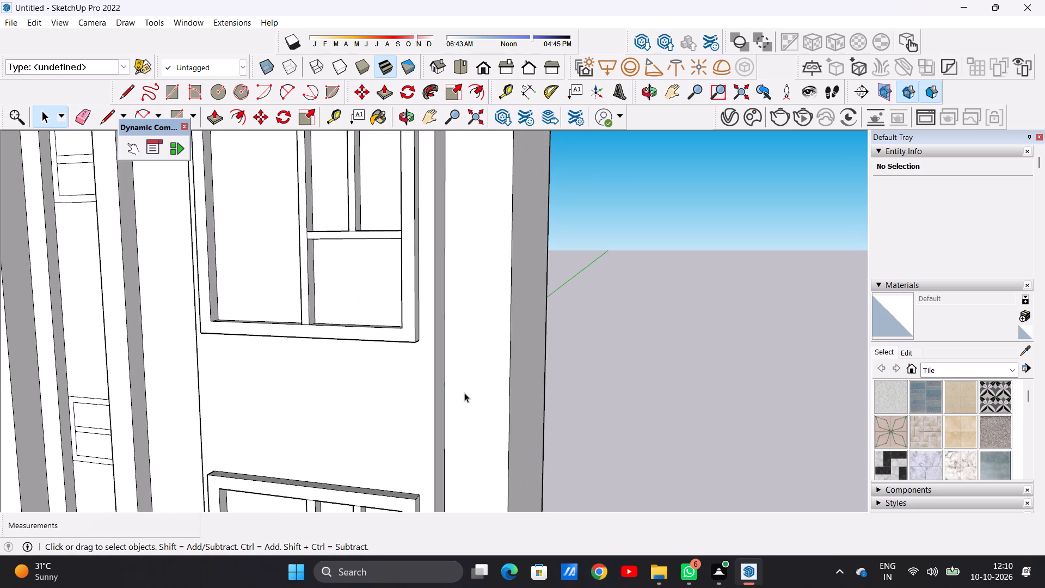
key("l")
scroll(457, 381, "up", 3)
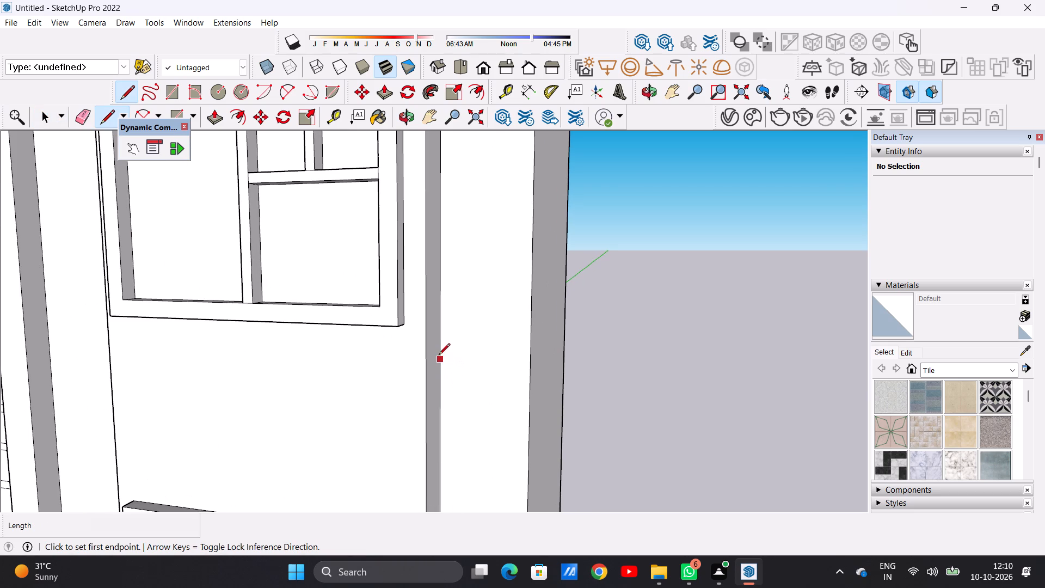
left_click(439, 356)
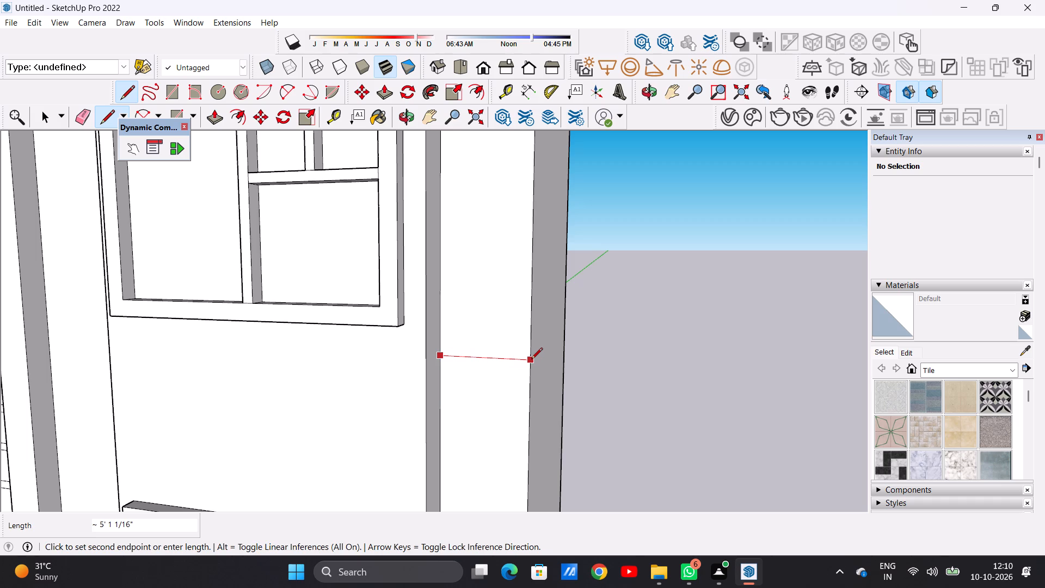
left_click(531, 360)
key("space")
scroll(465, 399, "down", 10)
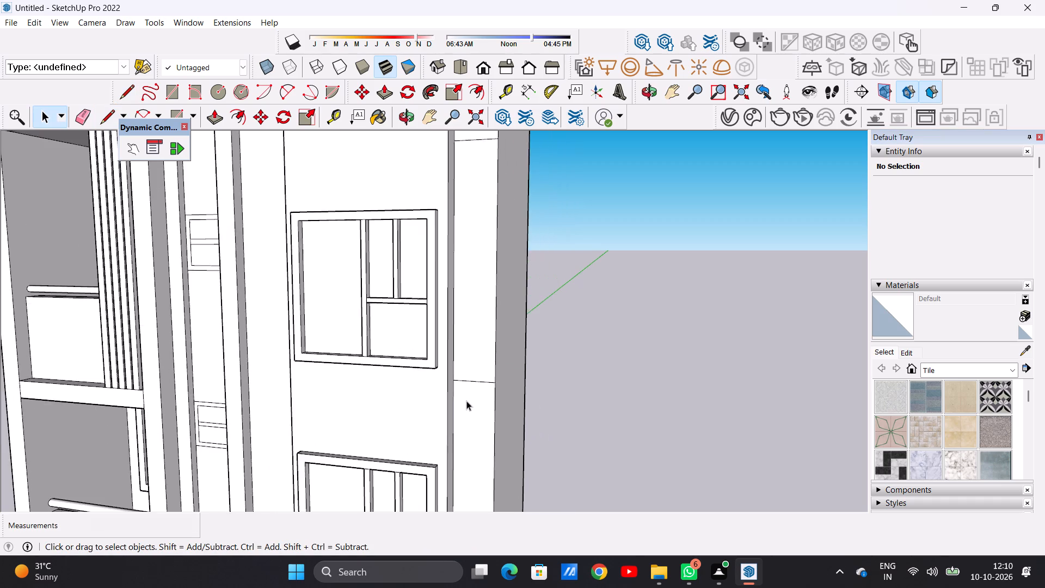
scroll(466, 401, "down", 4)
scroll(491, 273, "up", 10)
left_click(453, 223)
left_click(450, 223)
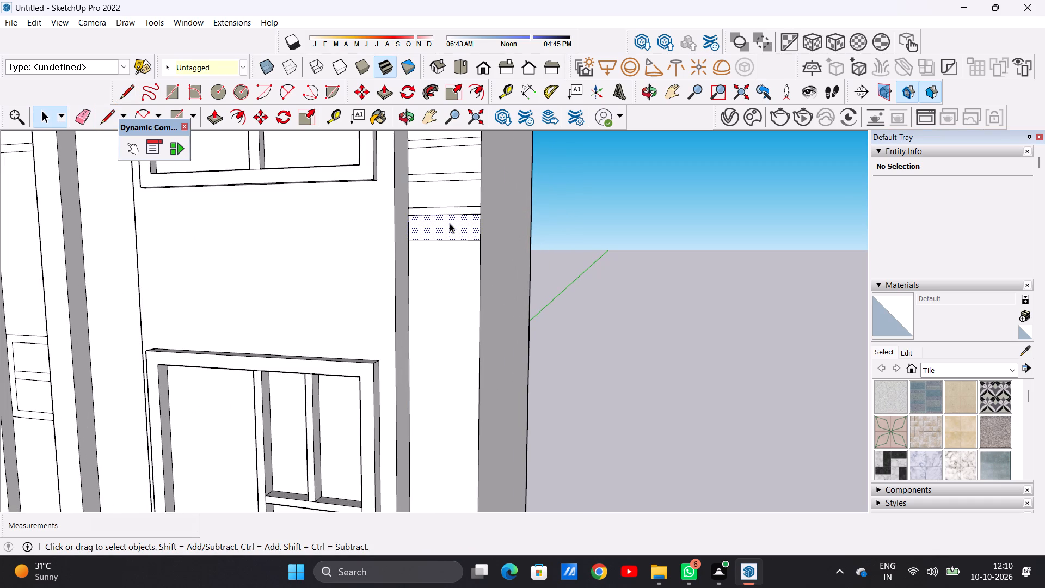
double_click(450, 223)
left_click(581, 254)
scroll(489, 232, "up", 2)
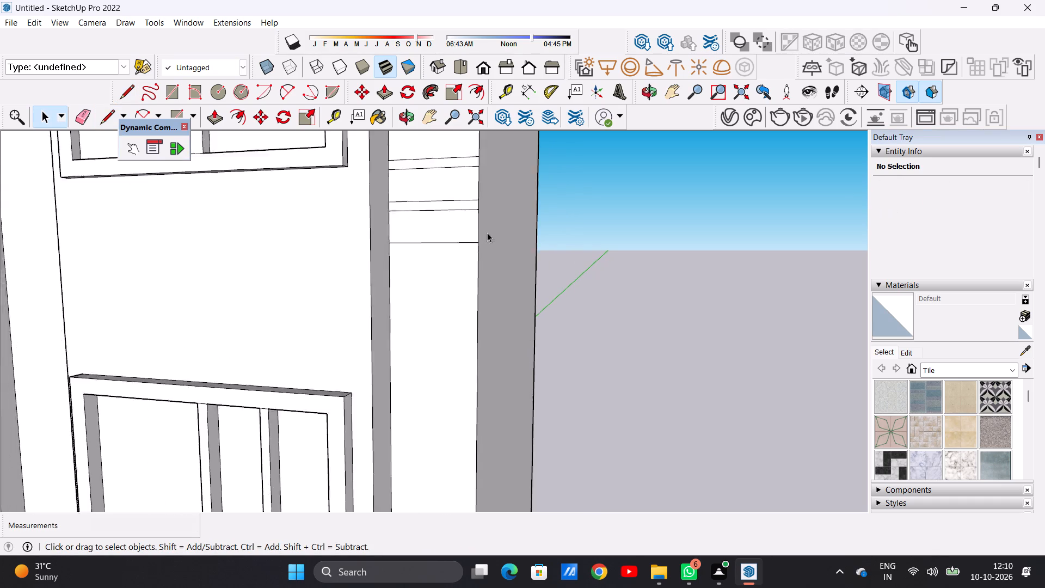
Copy the lowest band on the side strip about 2' 3" down and multiply the copy by 8 (*8) at that spacing.
scroll(487, 232, "up", 2)
double_click(447, 216)
key("m")
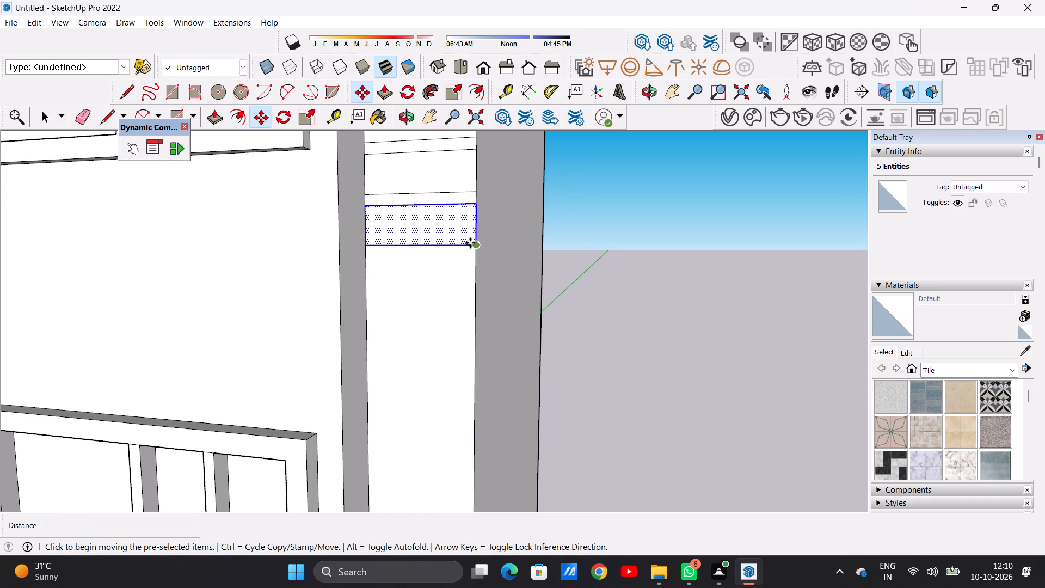
left_click(476, 248)
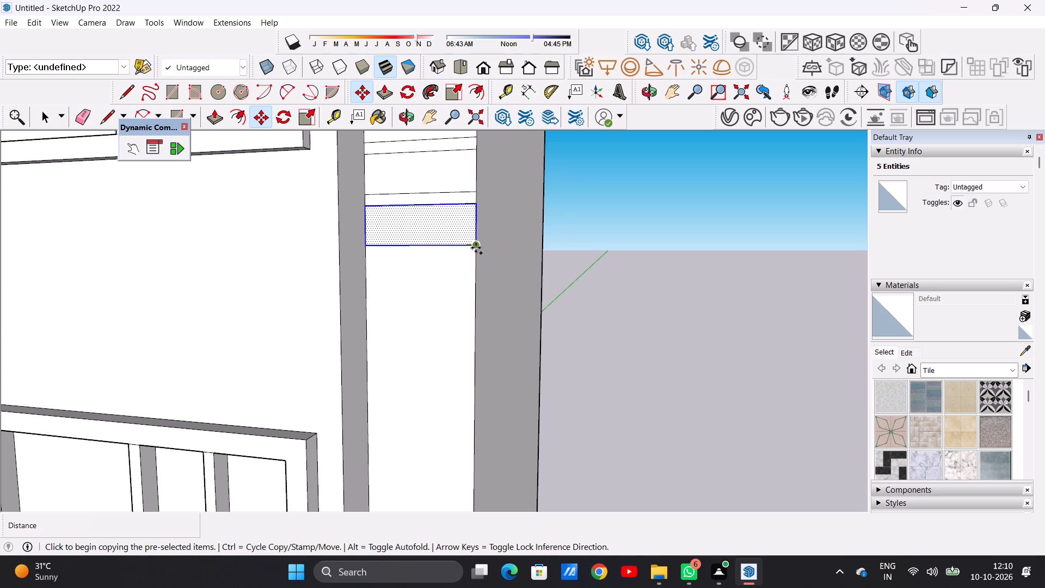
left_click(475, 299)
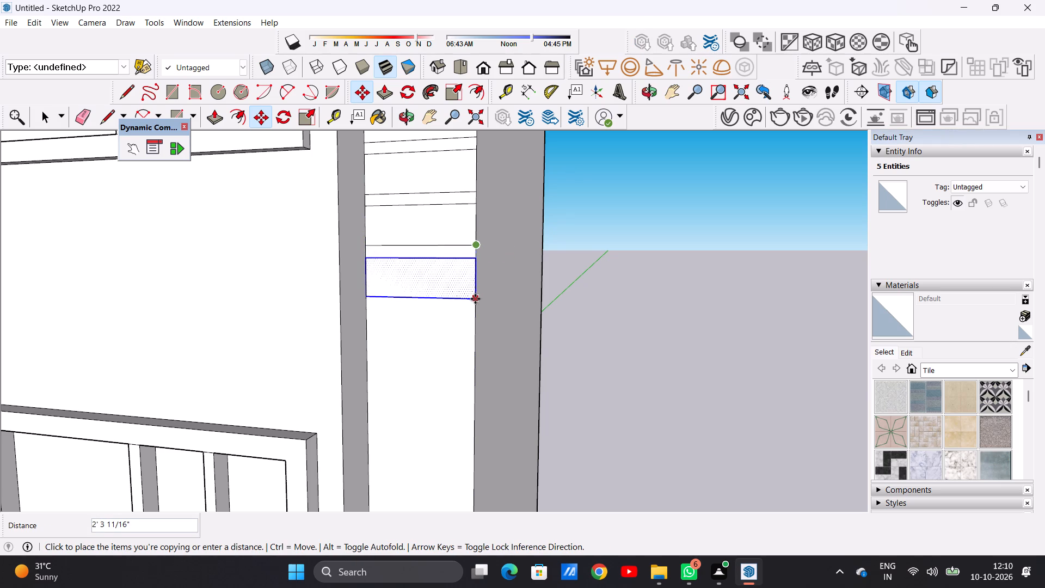
key("shift+asterisk")
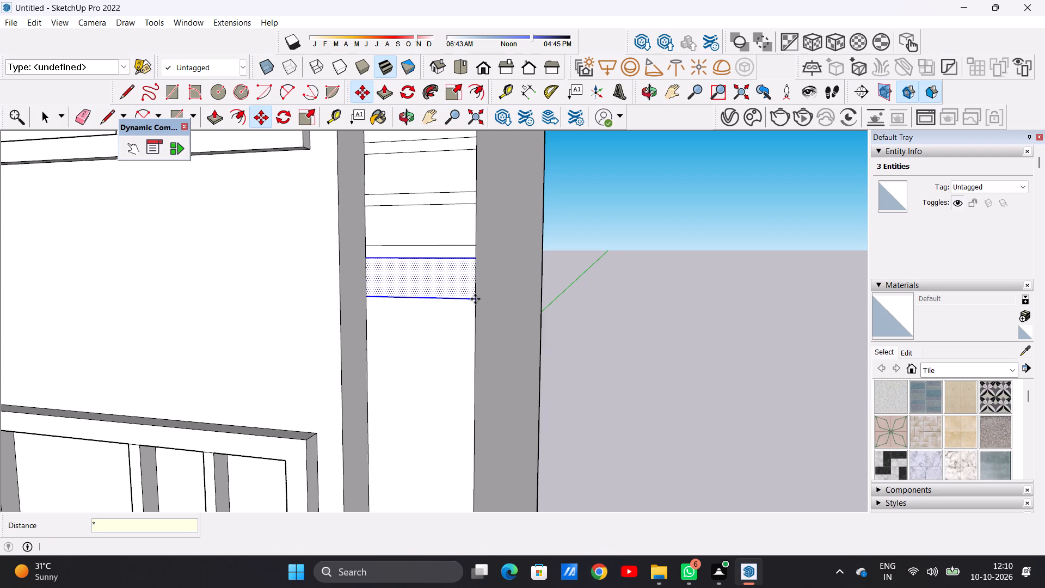
key("8")
key("Return")
key("space")
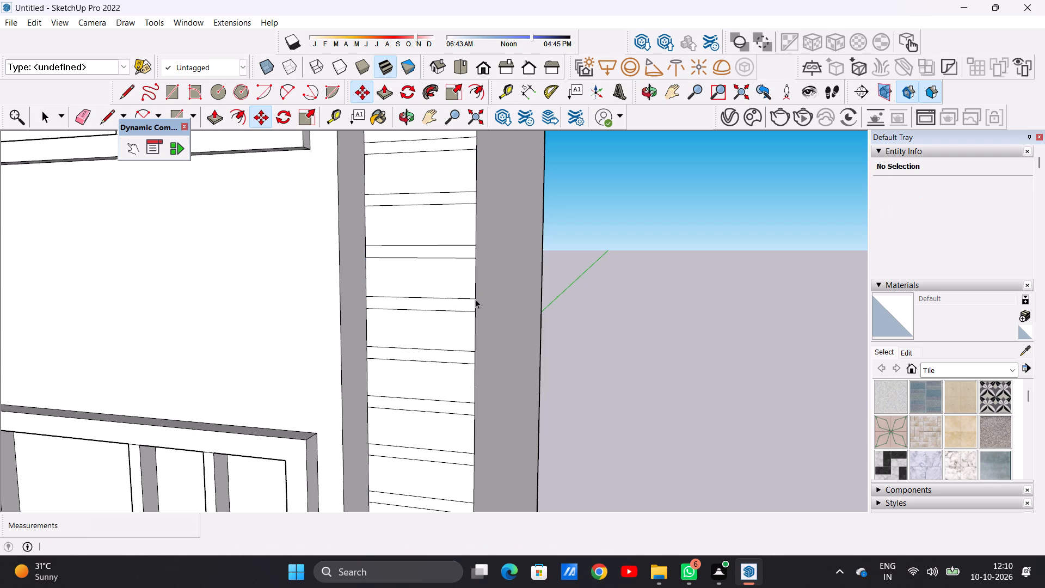
Add two more band copies below the stack beside the second window from the top, spaced about 2' 3" and 2' 2" down.
scroll(475, 299, "down", 18)
scroll(468, 461, "up", 2)
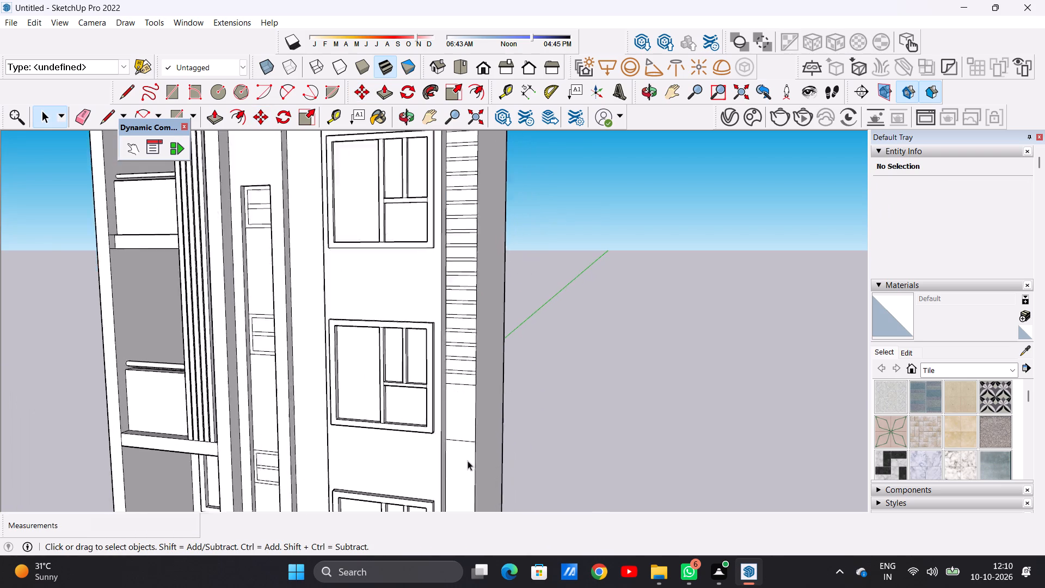
scroll(468, 461, "up", 5)
scroll(485, 346, "up", 5)
double_click(464, 318)
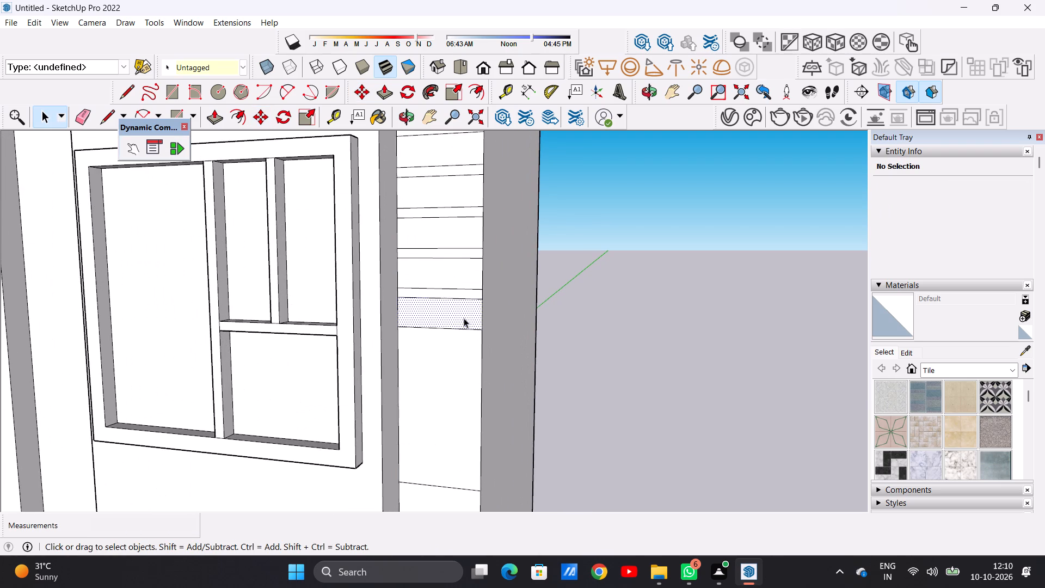
key("m")
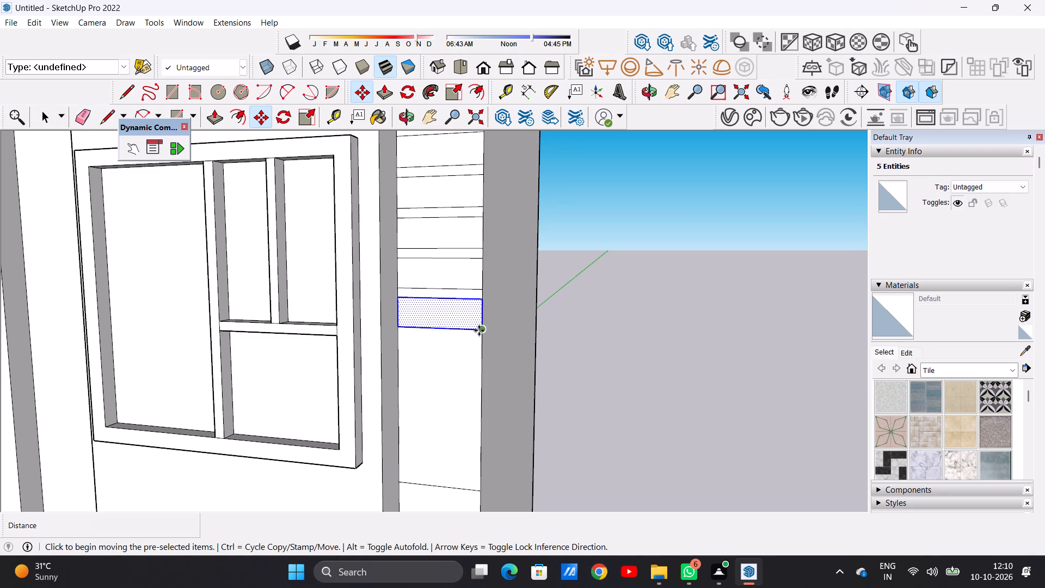
left_click(479, 330)
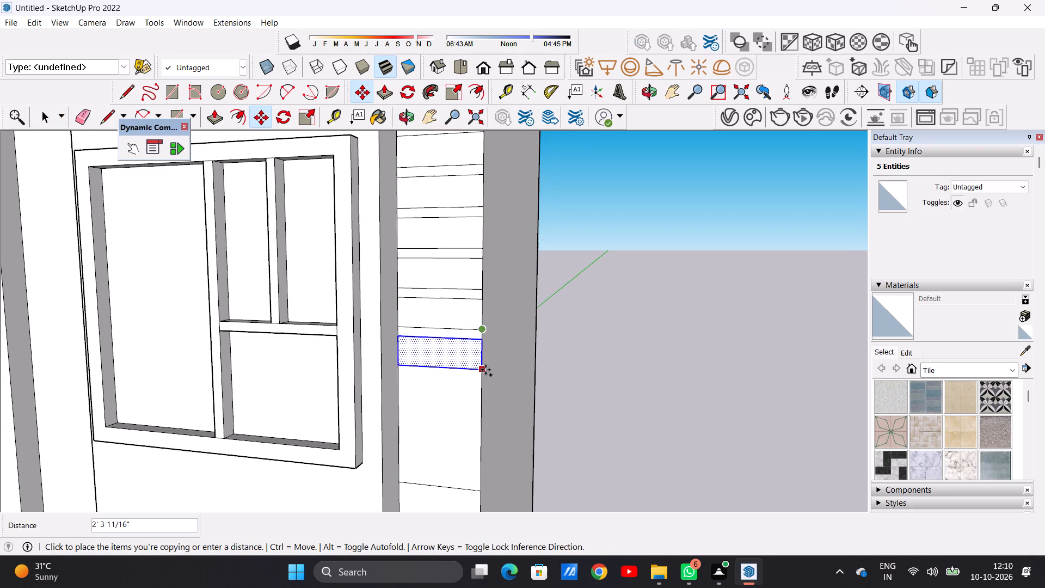
left_click(486, 370)
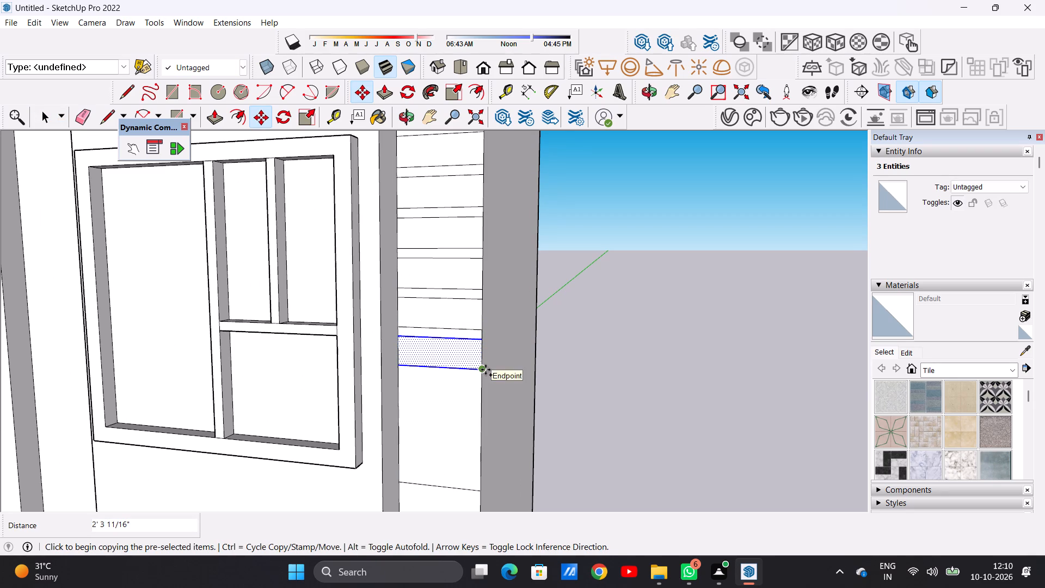
left_click(485, 370)
left_click(479, 407)
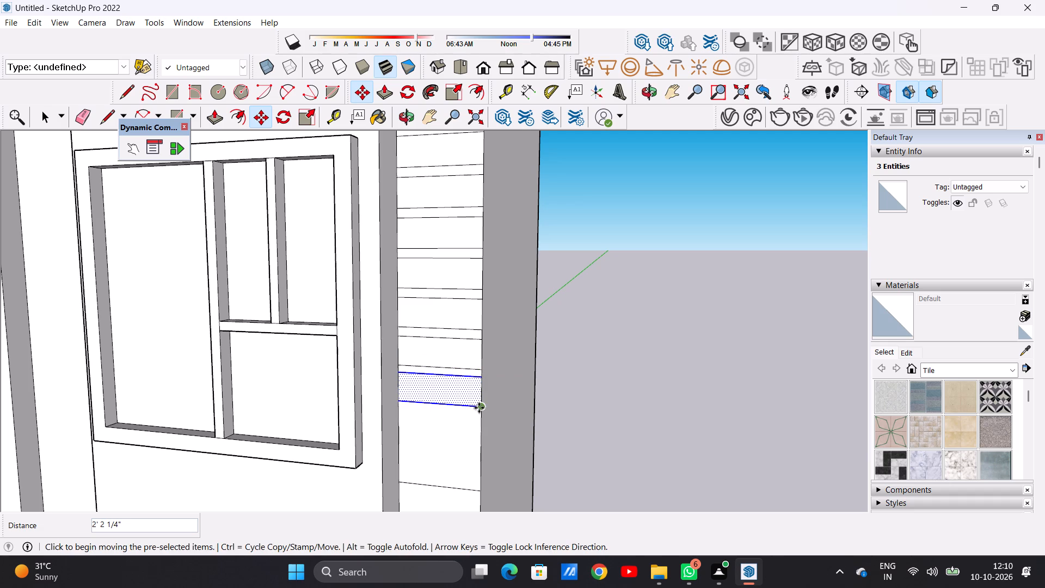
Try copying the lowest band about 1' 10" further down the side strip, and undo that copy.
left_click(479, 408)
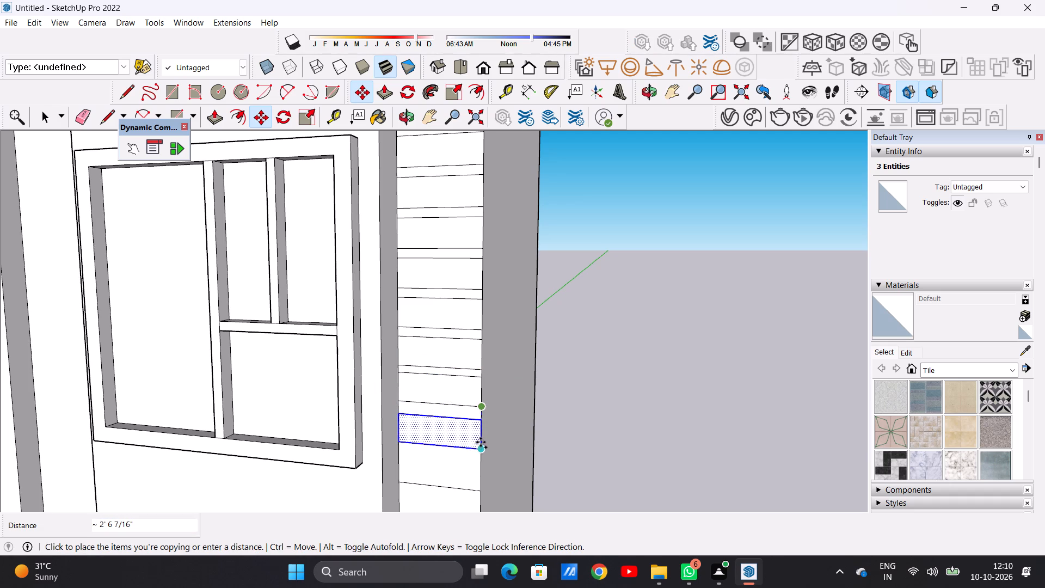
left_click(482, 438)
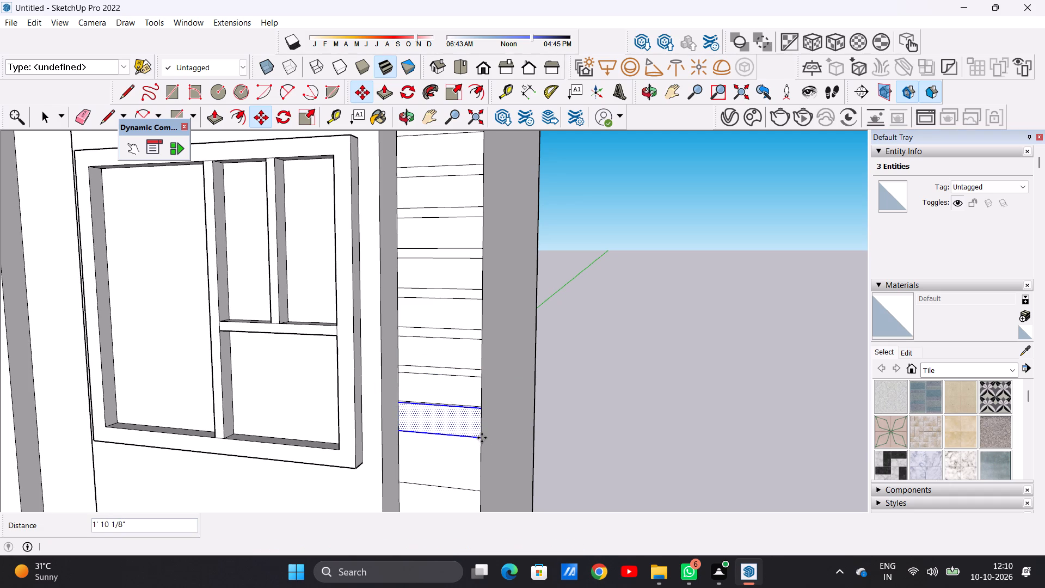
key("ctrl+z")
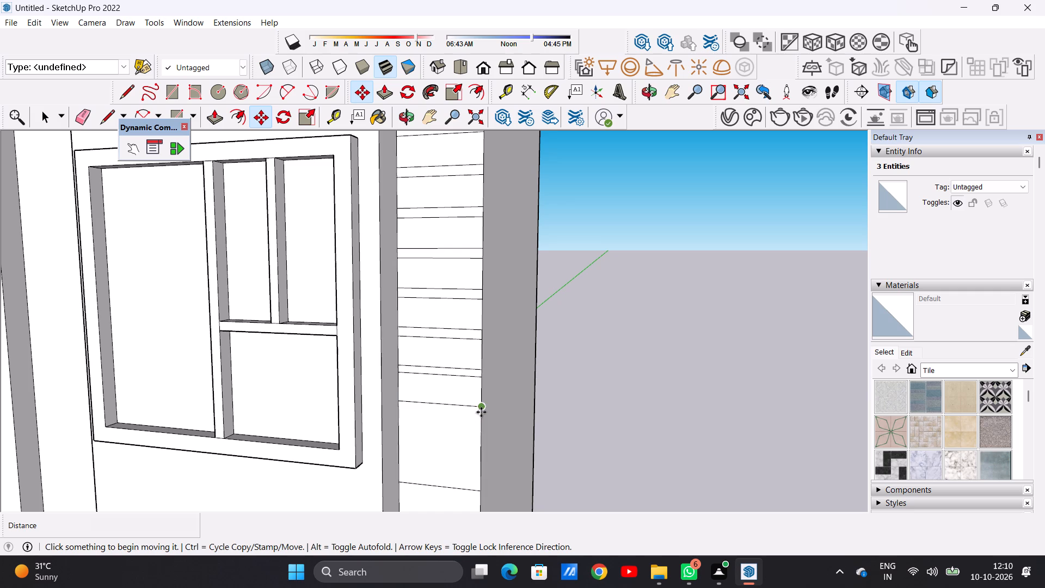
Copy the lowest band down twice at about 2' 6" spacing, reaching the line just below the second window from the top.
key("space")
double_click(473, 388)
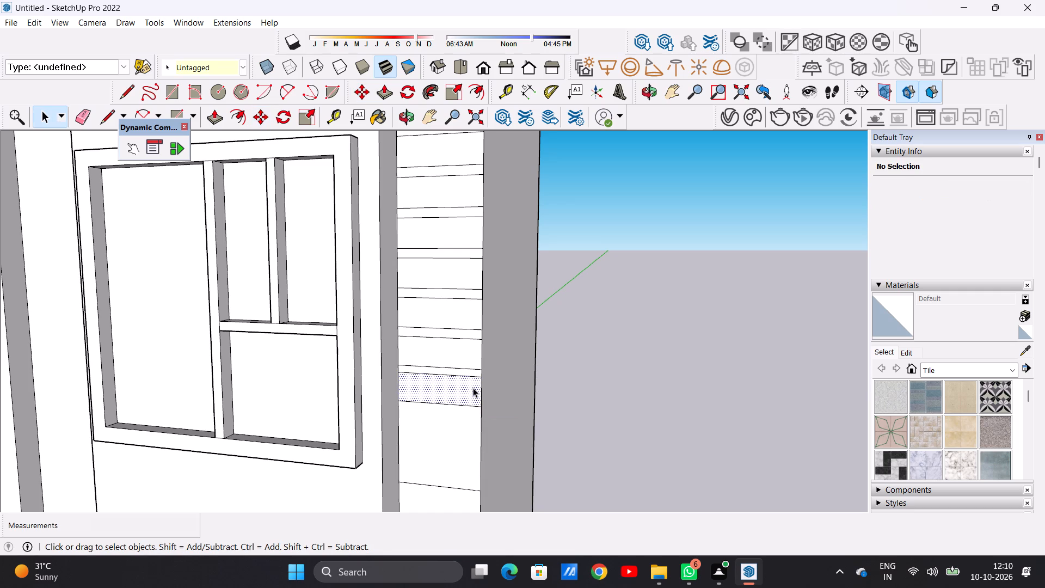
key("m")
left_click(482, 403)
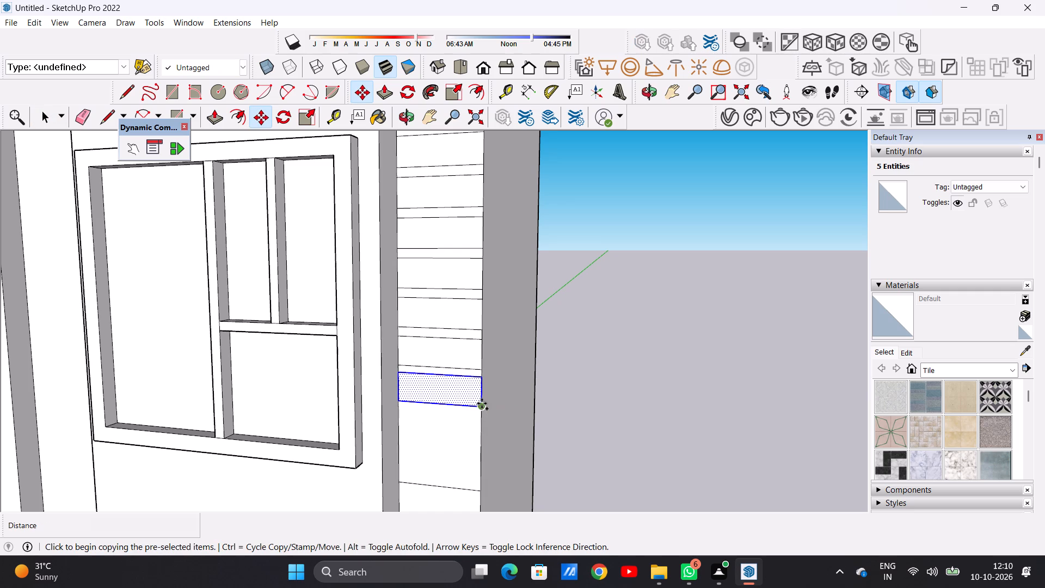
left_click(478, 443)
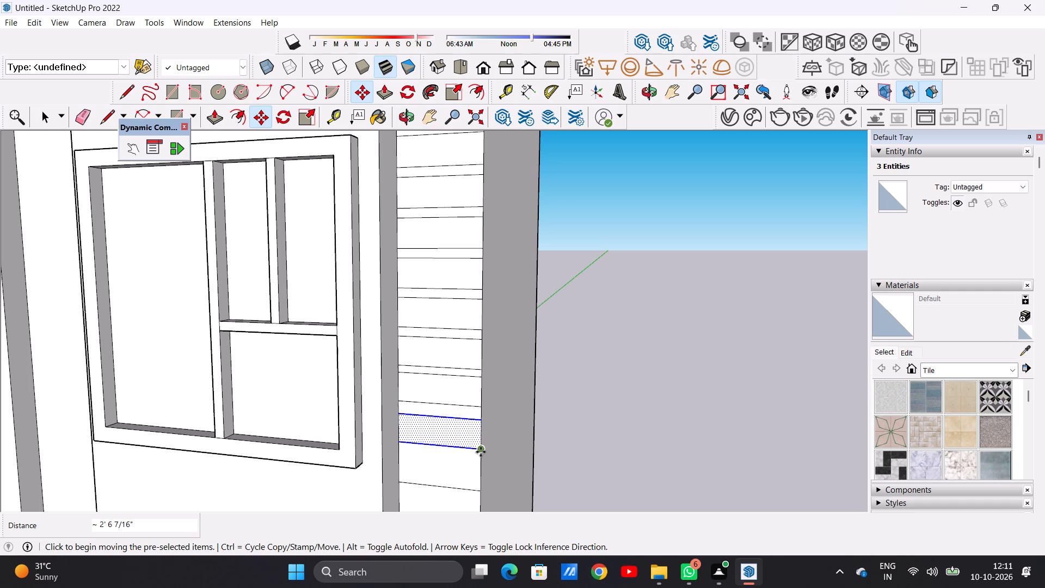
left_click(481, 452)
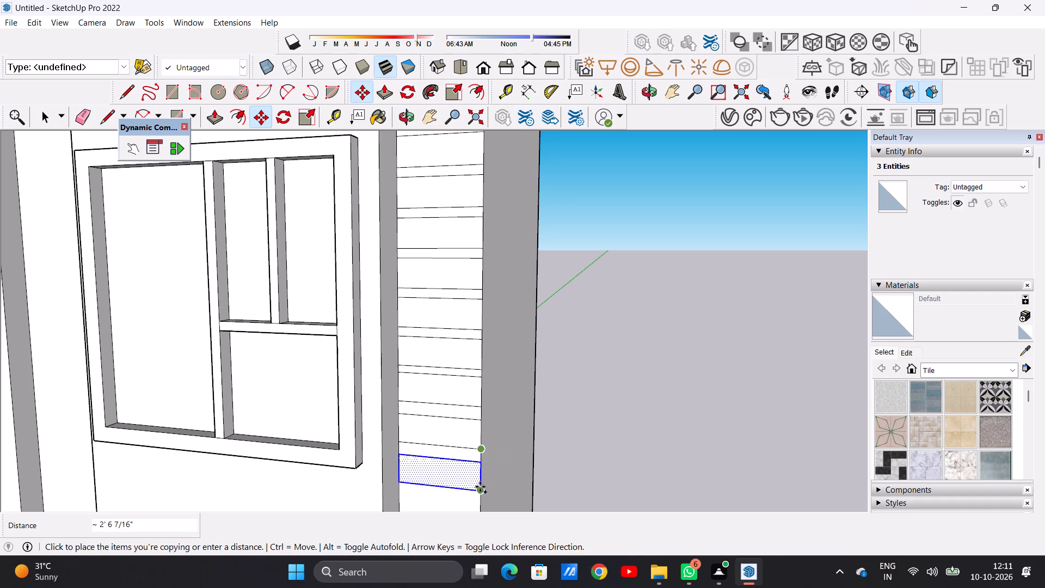
left_click(482, 493)
key("space")
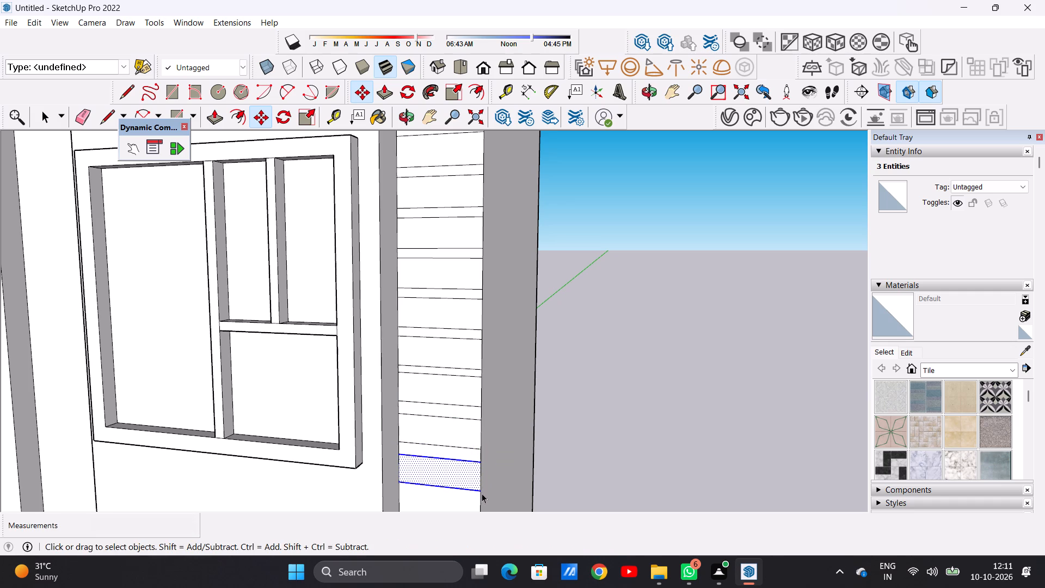
left_click(617, 394)
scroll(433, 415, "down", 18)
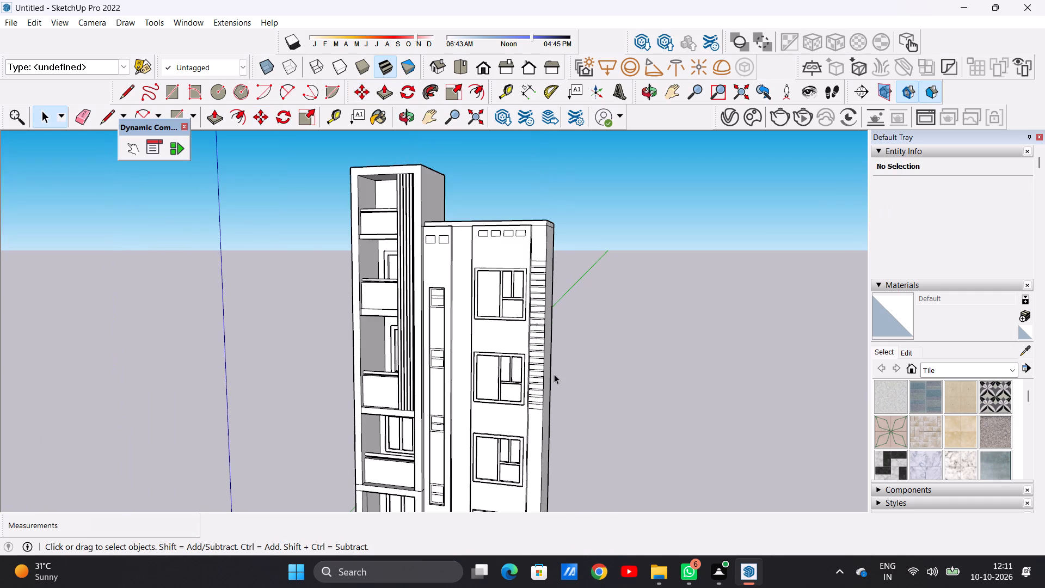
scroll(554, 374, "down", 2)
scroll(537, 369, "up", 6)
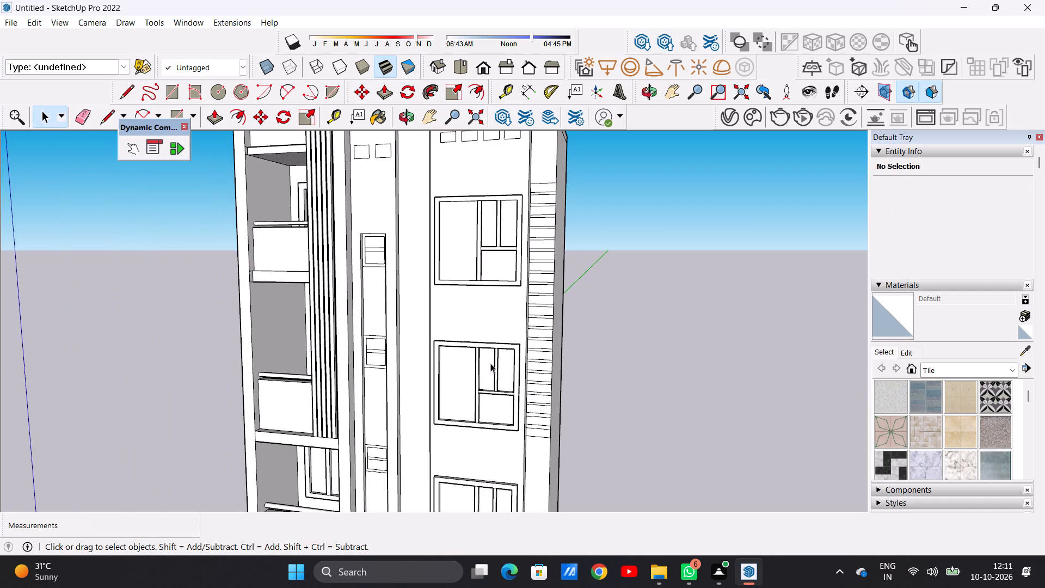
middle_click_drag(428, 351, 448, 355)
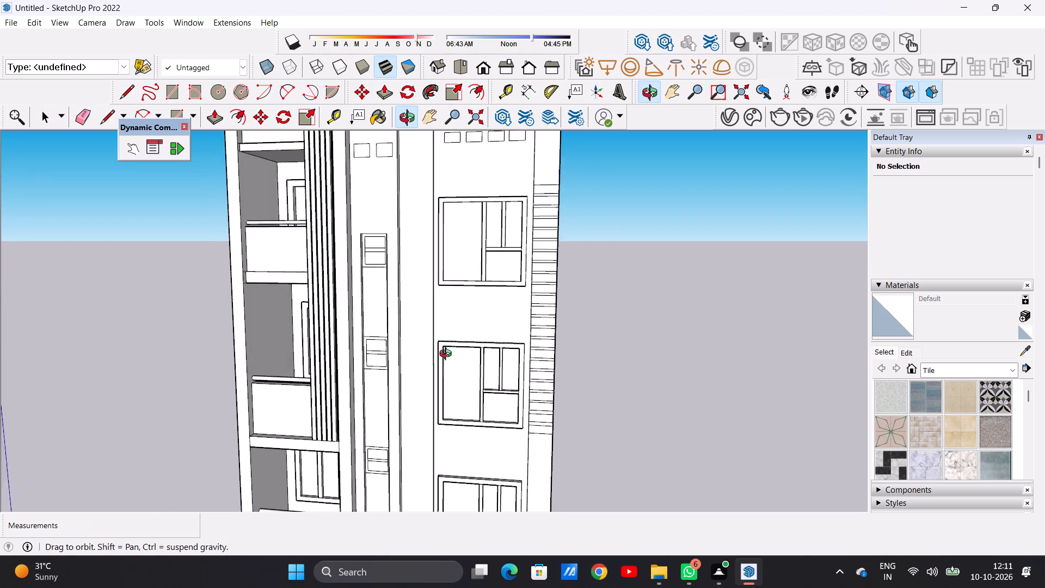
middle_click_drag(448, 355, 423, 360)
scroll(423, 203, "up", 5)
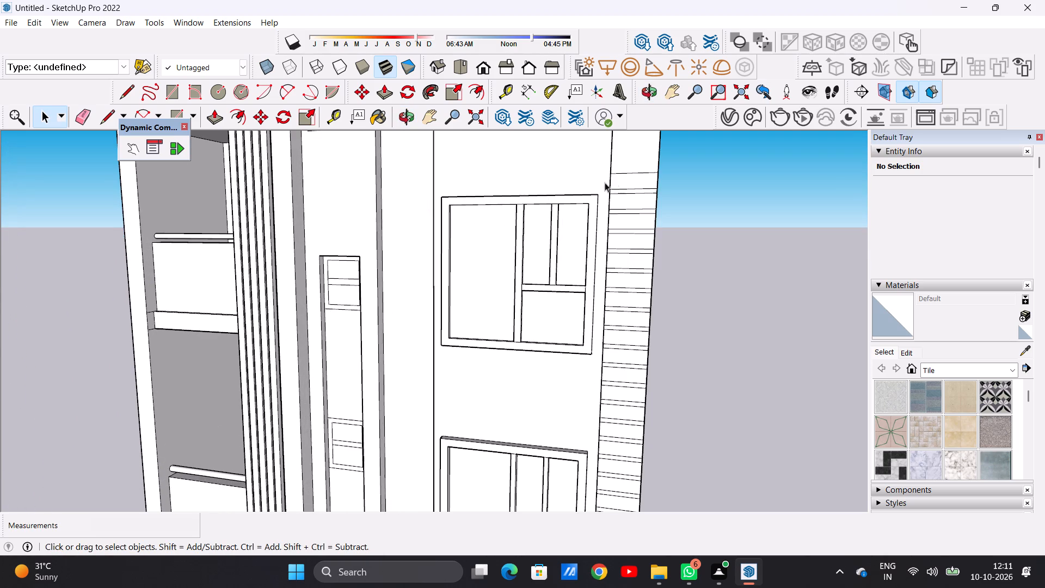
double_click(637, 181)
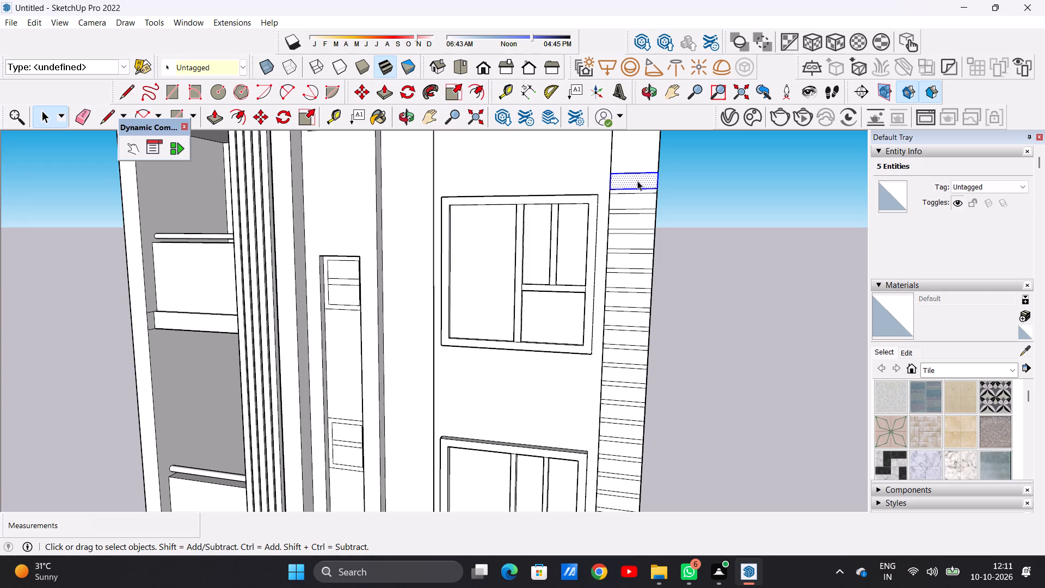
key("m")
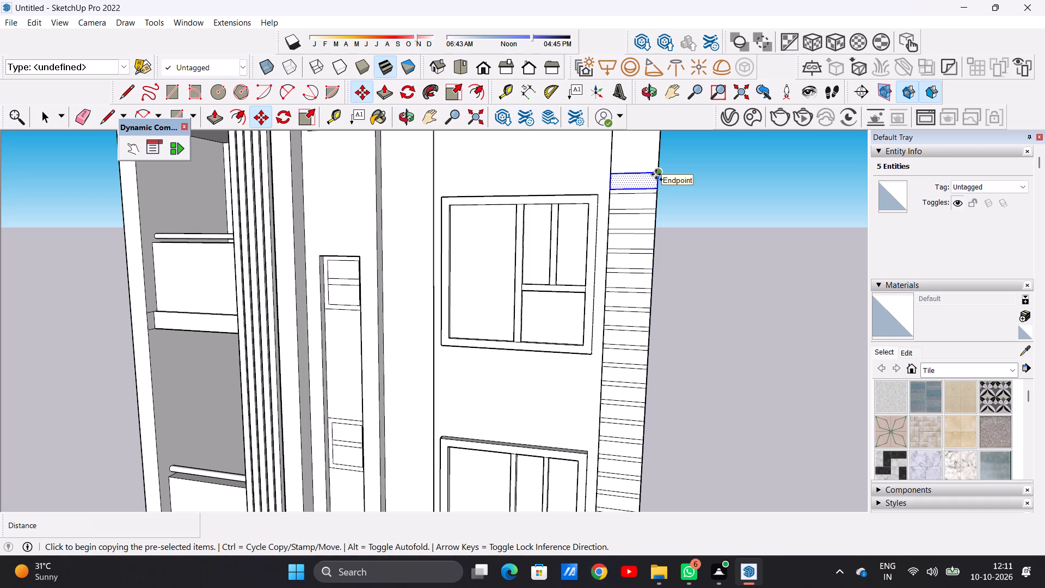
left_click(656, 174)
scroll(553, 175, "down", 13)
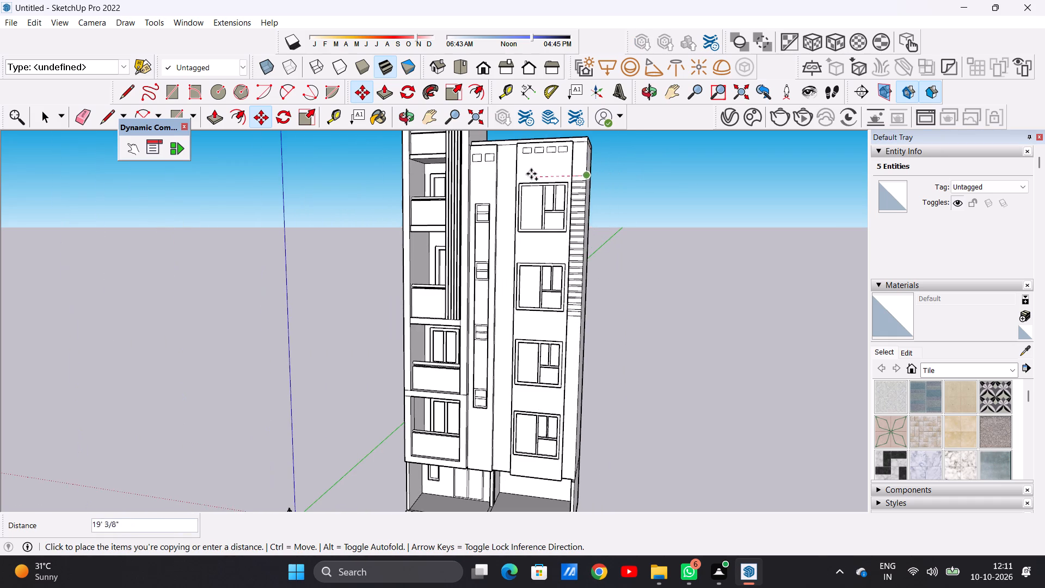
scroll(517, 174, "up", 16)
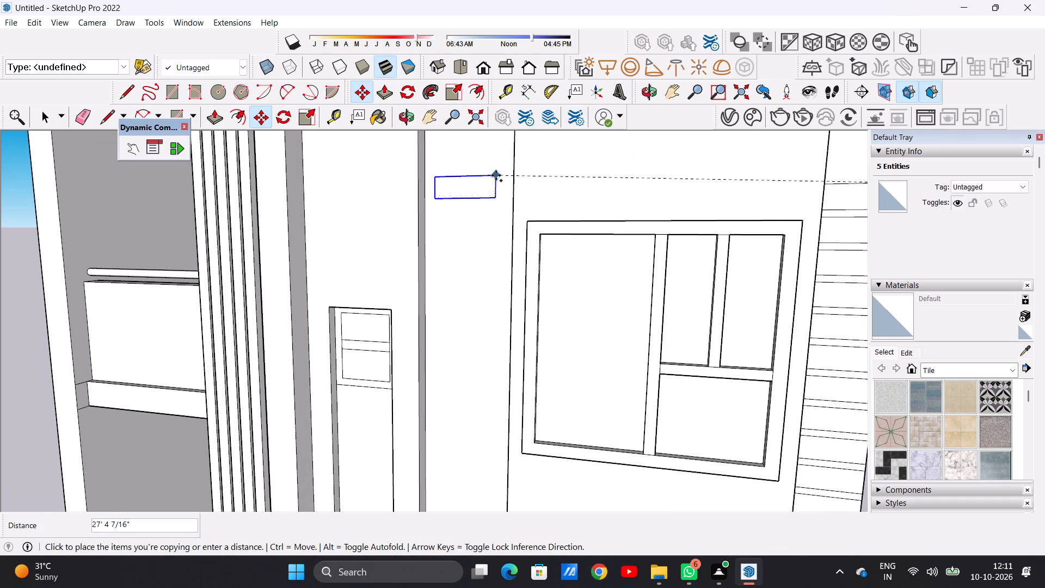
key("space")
Draw a horizontal line across the plain recessed strip between the small-opening column and the window column, slightly above the top window.
scroll(483, 189, "down", 6)
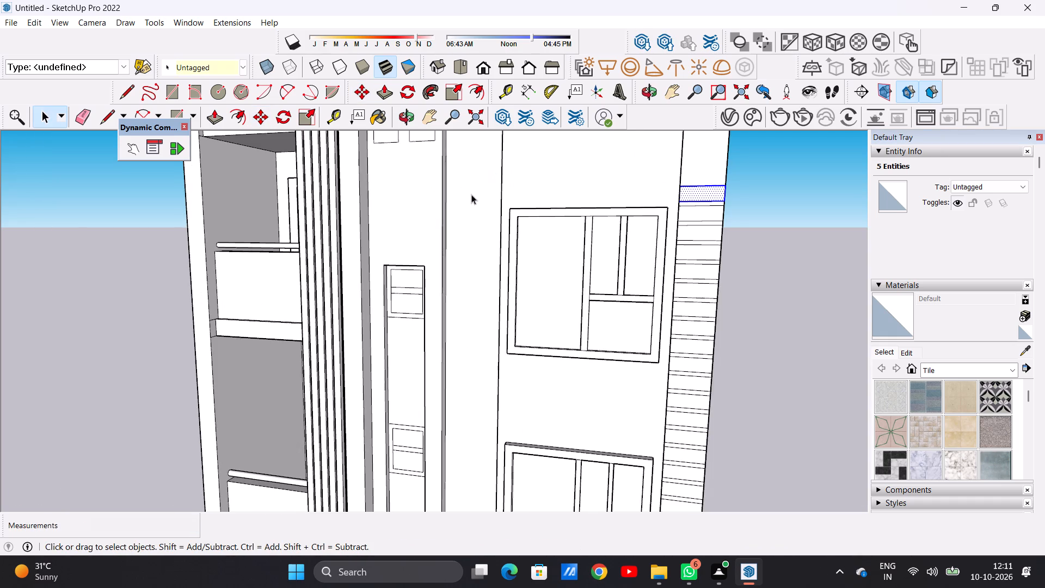
middle_click_drag(471, 194, 610, 208)
scroll(484, 204, "up", 4)
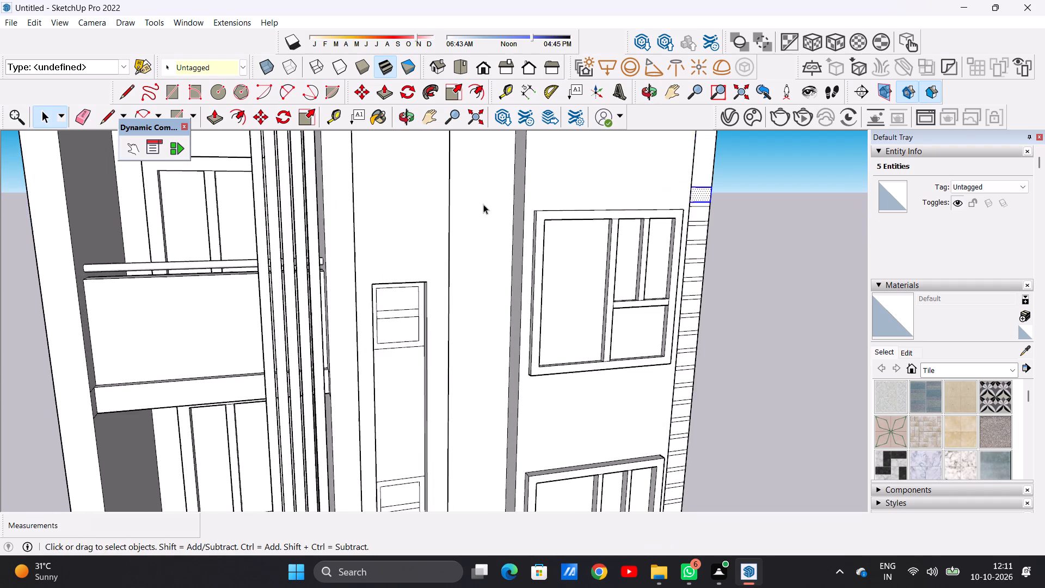
middle_click_drag(490, 223, 408, 212)
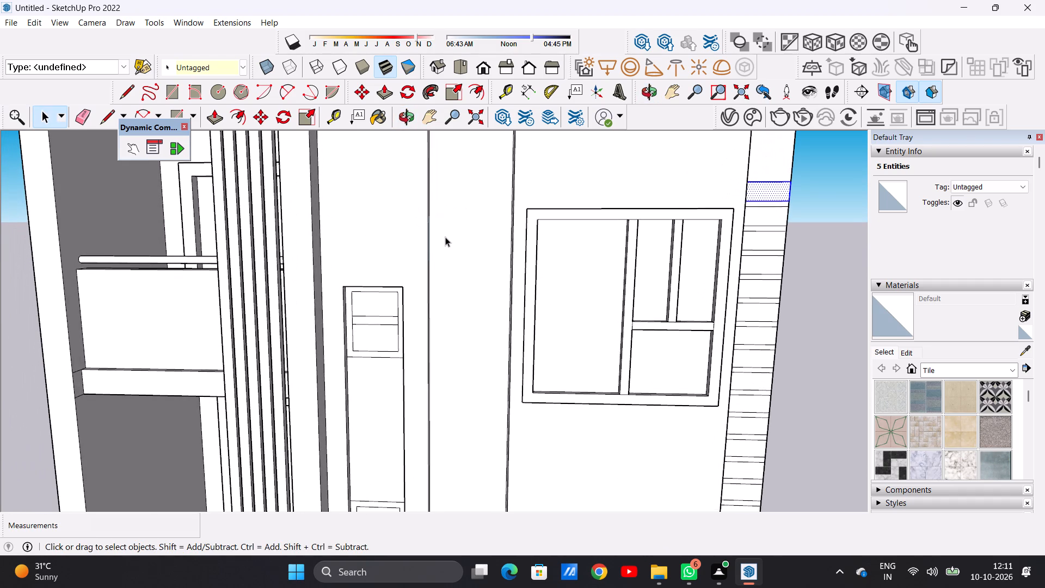
scroll(444, 234, "down", 7)
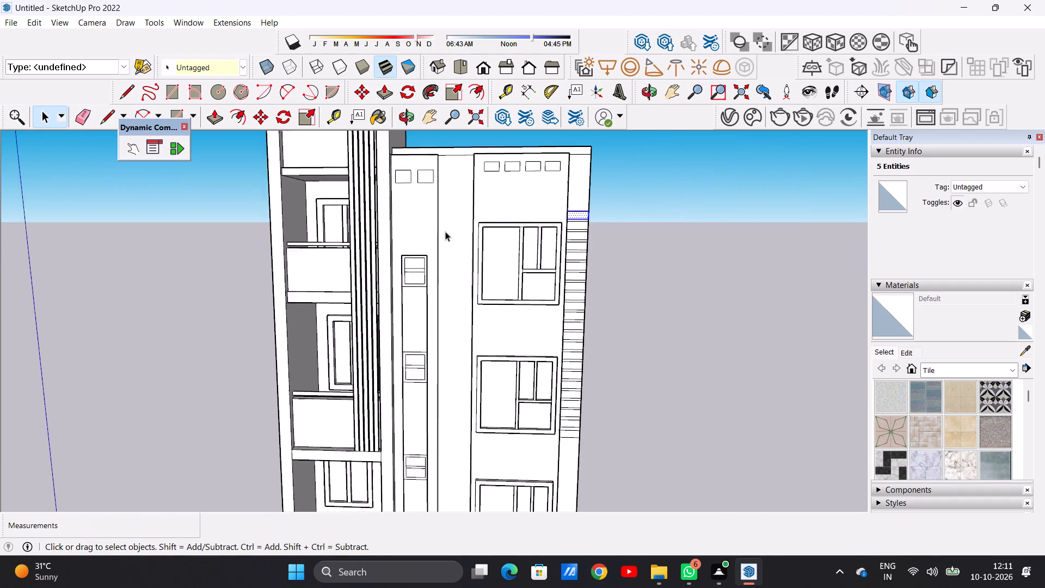
scroll(445, 231, "down", 5)
middle_click_drag(426, 223, 559, 216)
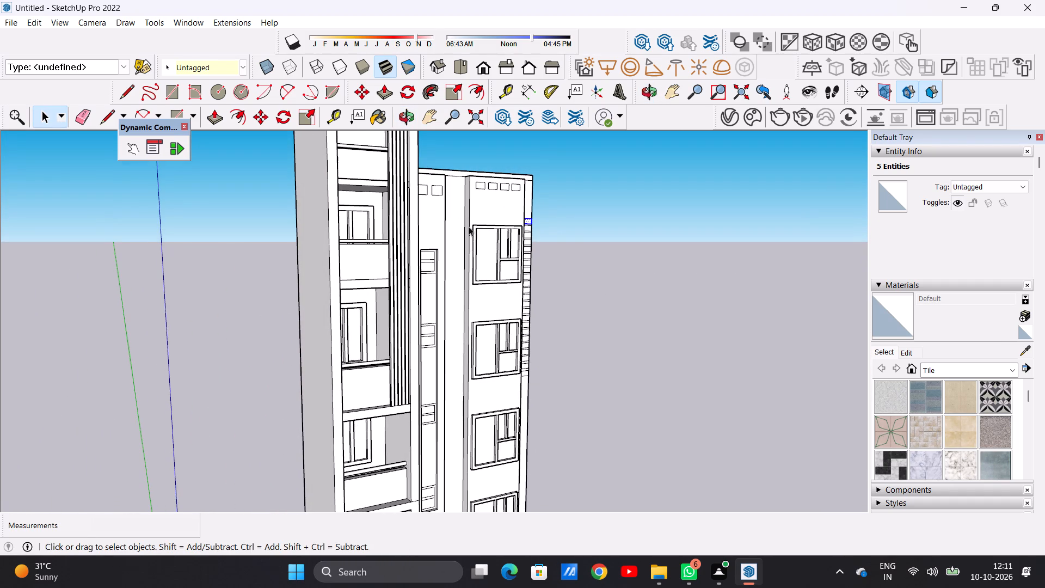
scroll(460, 229, "up", 8)
scroll(432, 226, "down", 1)
scroll(432, 226, "up", 4)
scroll(421, 237, "down", 9)
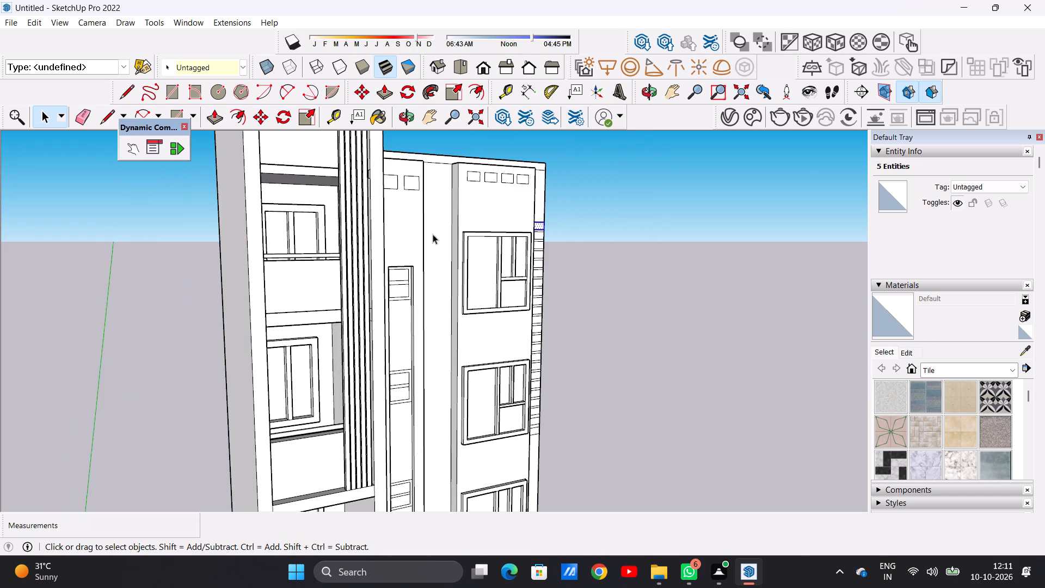
middle_click_drag(433, 234, 403, 237)
scroll(431, 231, "up", 6)
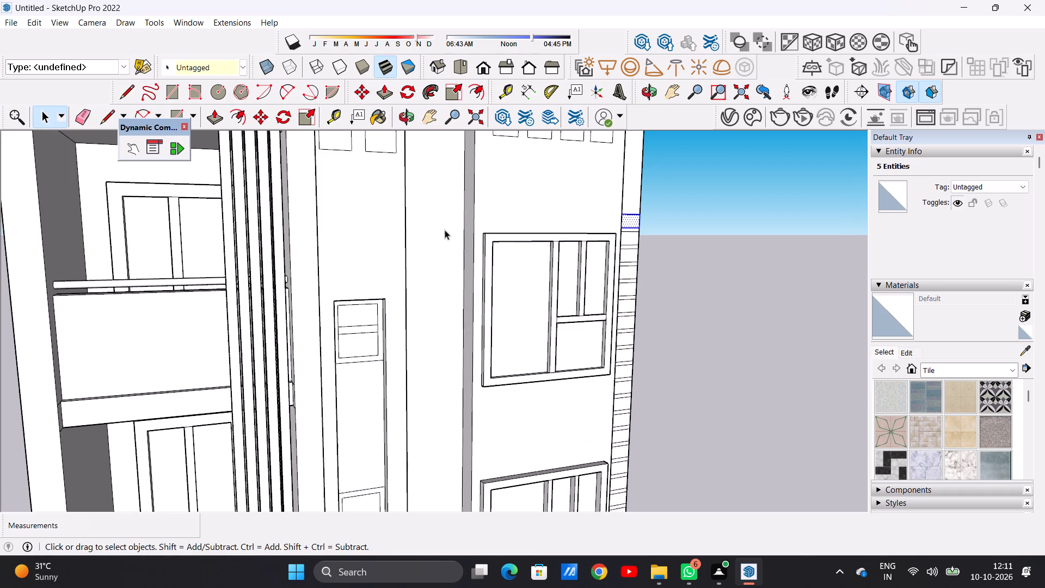
key("l")
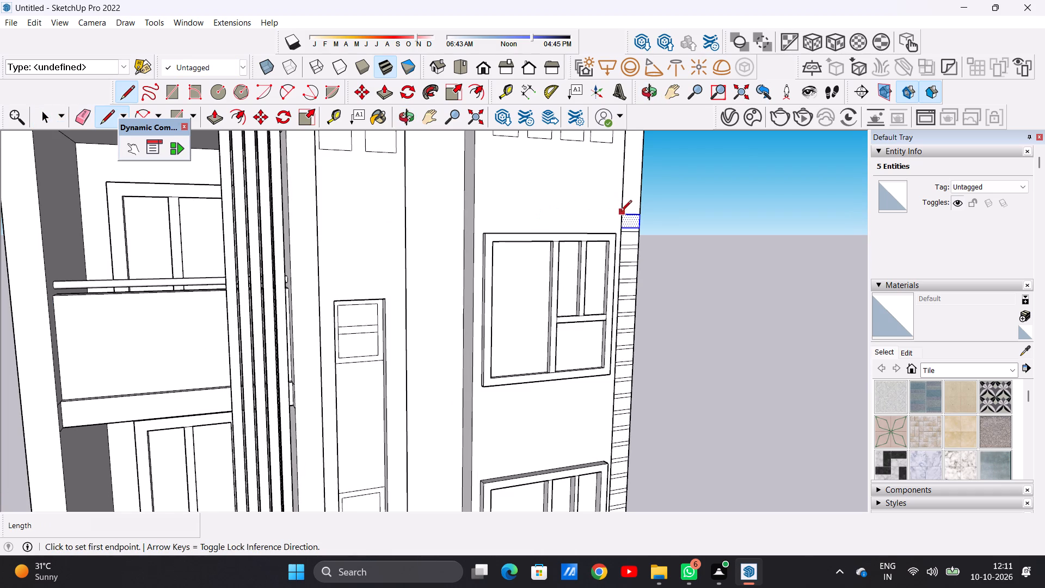
left_click(465, 219)
middle_click_drag(426, 220, 374, 212)
scroll(443, 217, "up", 4)
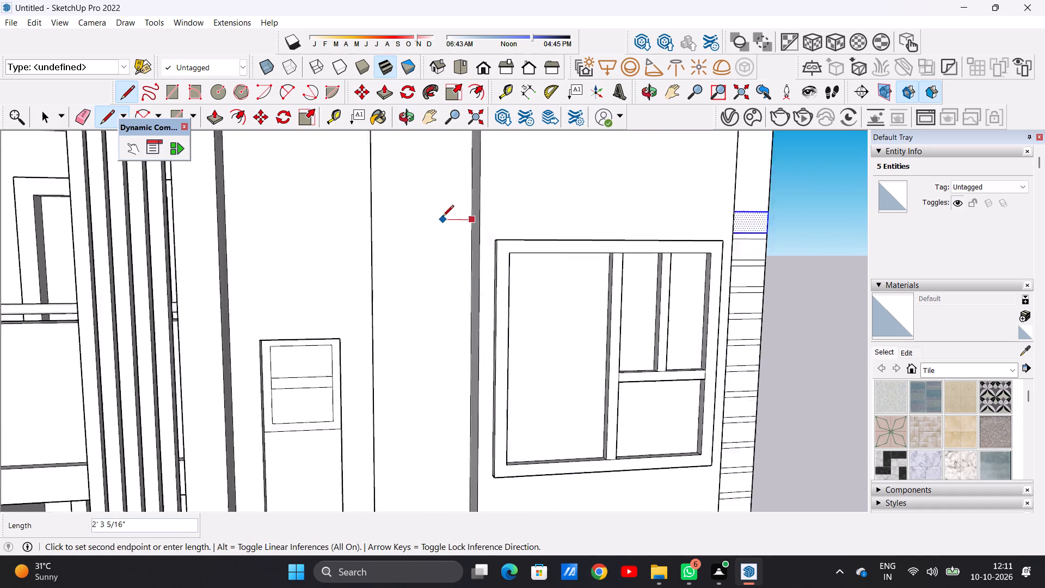
scroll(442, 217, "up", 6)
middle_click_drag(325, 228, 293, 215)
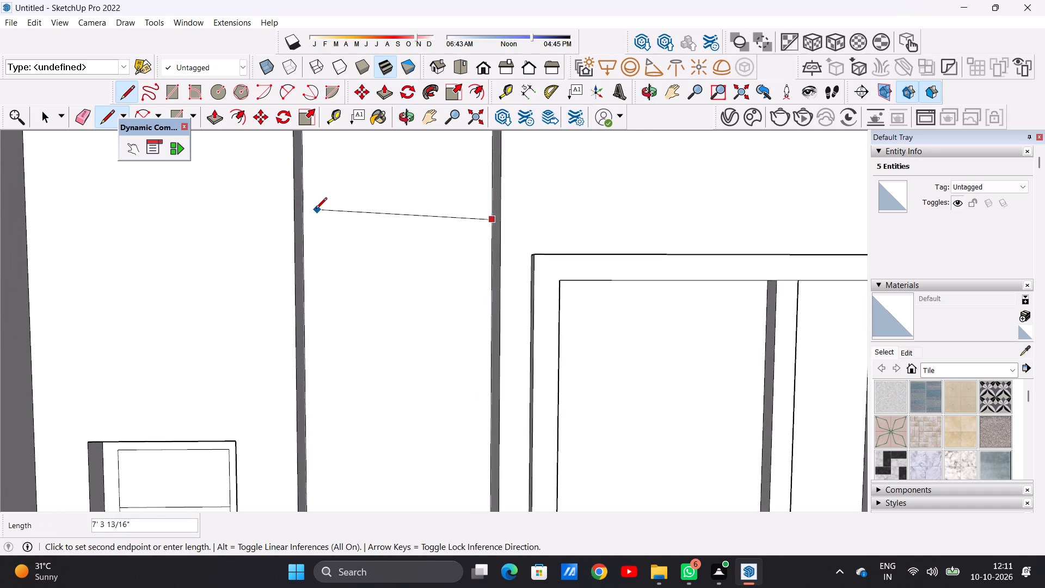
left_click(303, 220)
key("space")
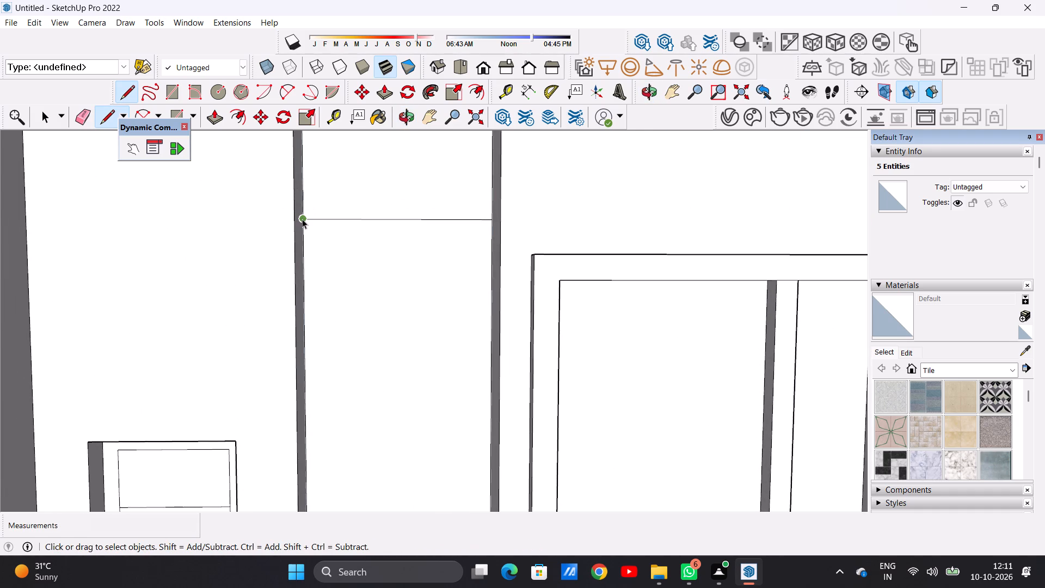